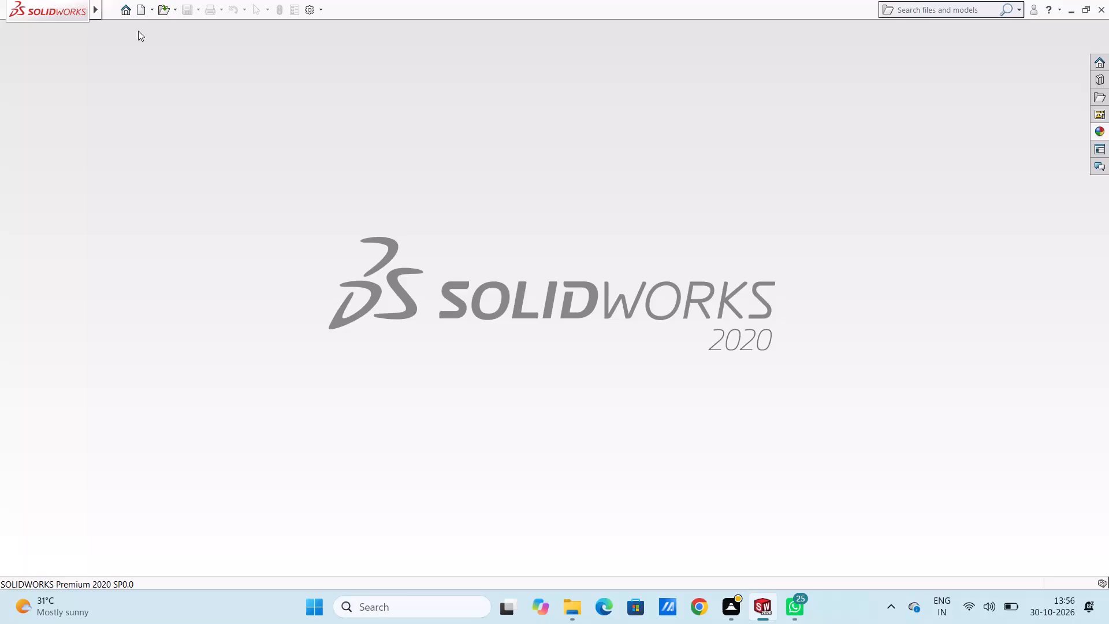
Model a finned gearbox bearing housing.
Create a new part document.
click(143, 10)
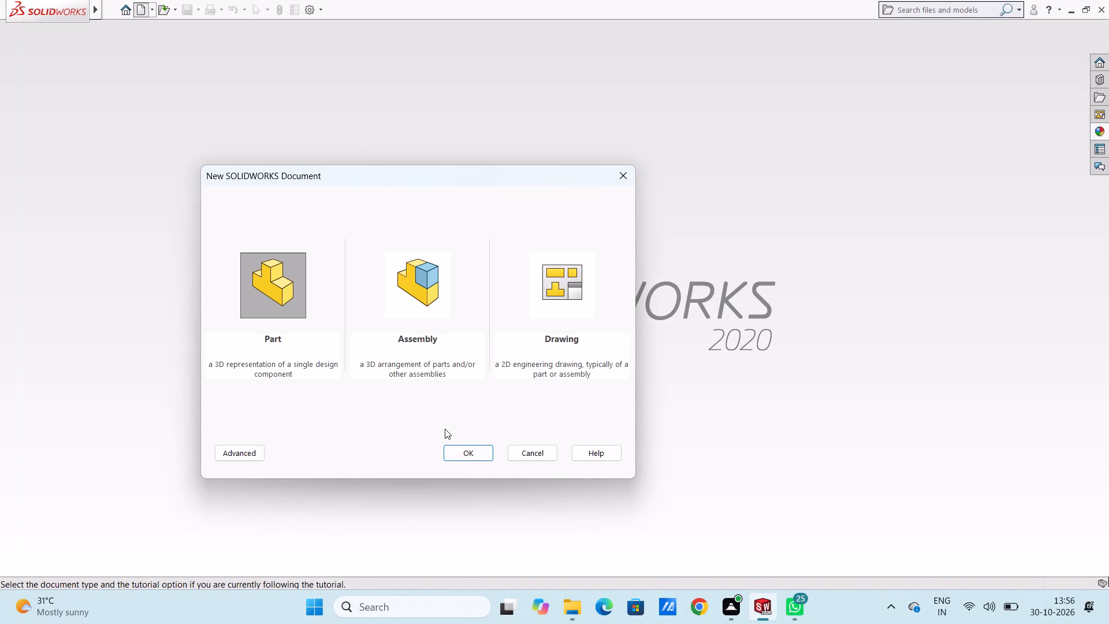
click(455, 448)
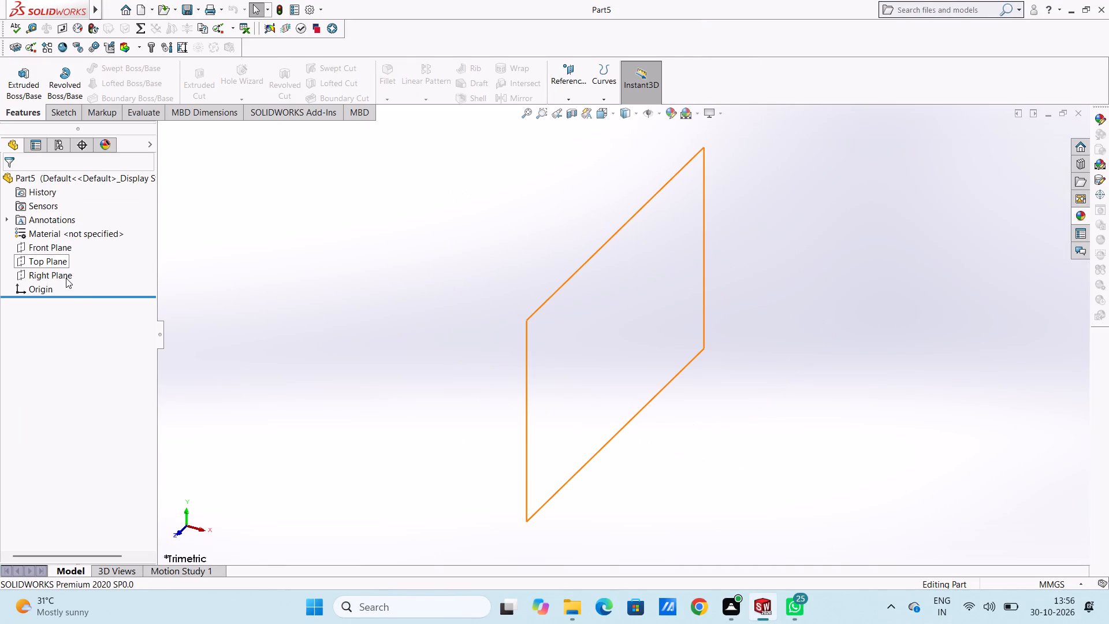
Start a new sketch on the Right Plane.
click(66, 278)
click(75, 263)
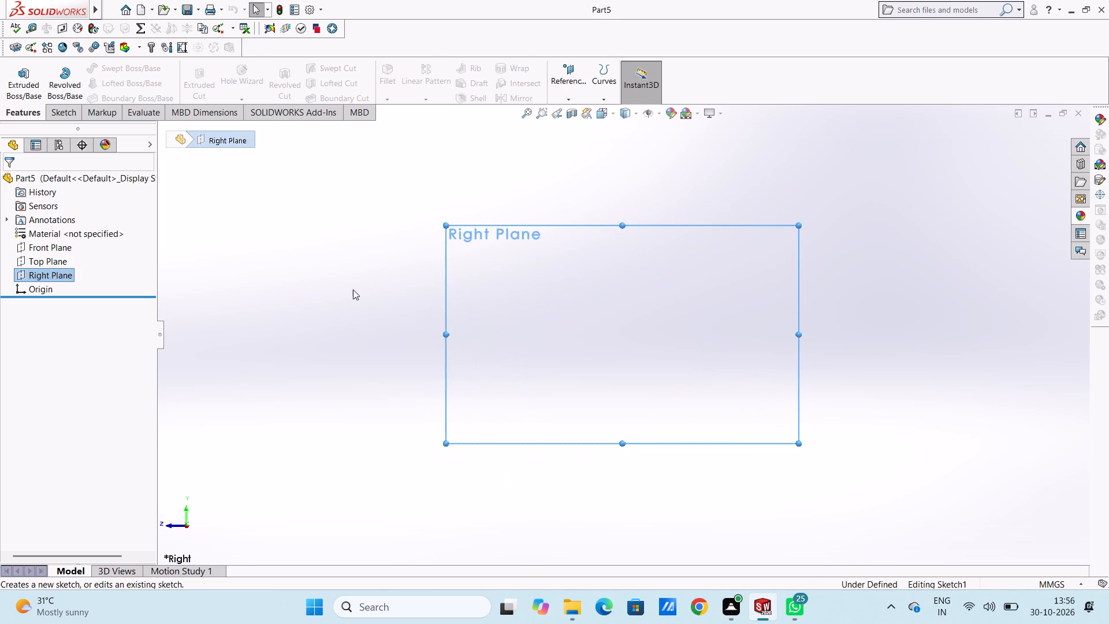
click(353, 289)
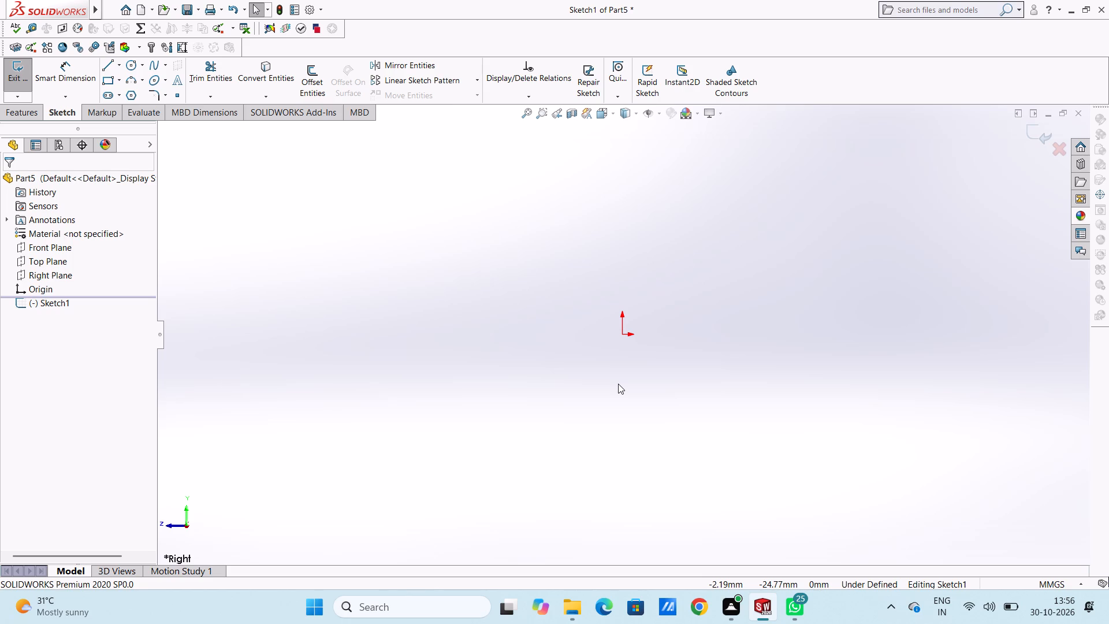
Sketch a circle of about 61 mm radius centred on the origin.
click(132, 63)
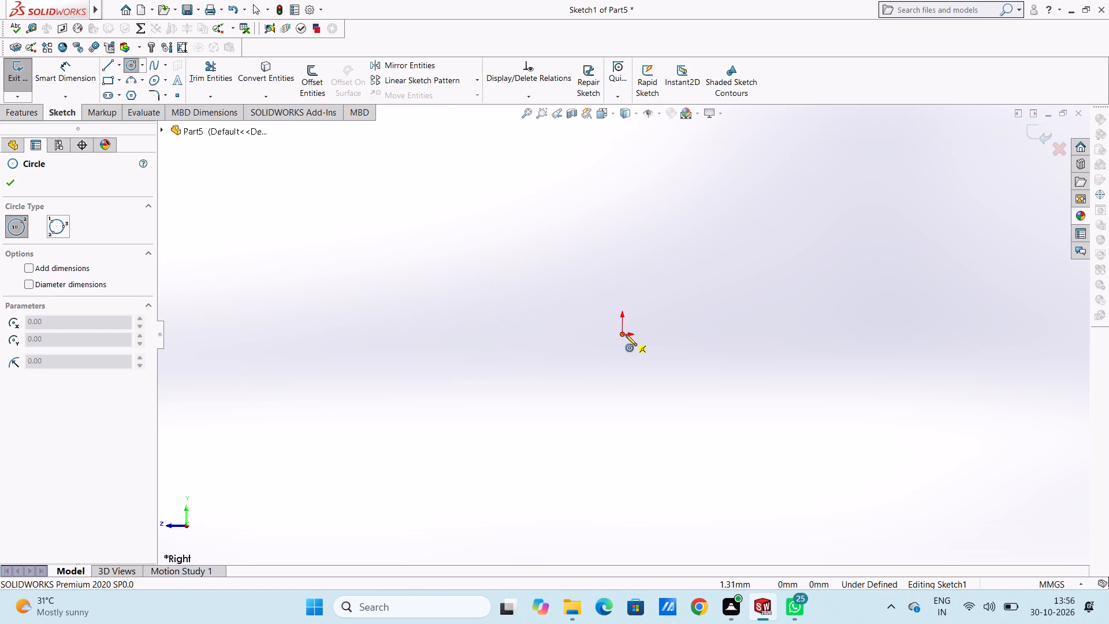
click(623, 335)
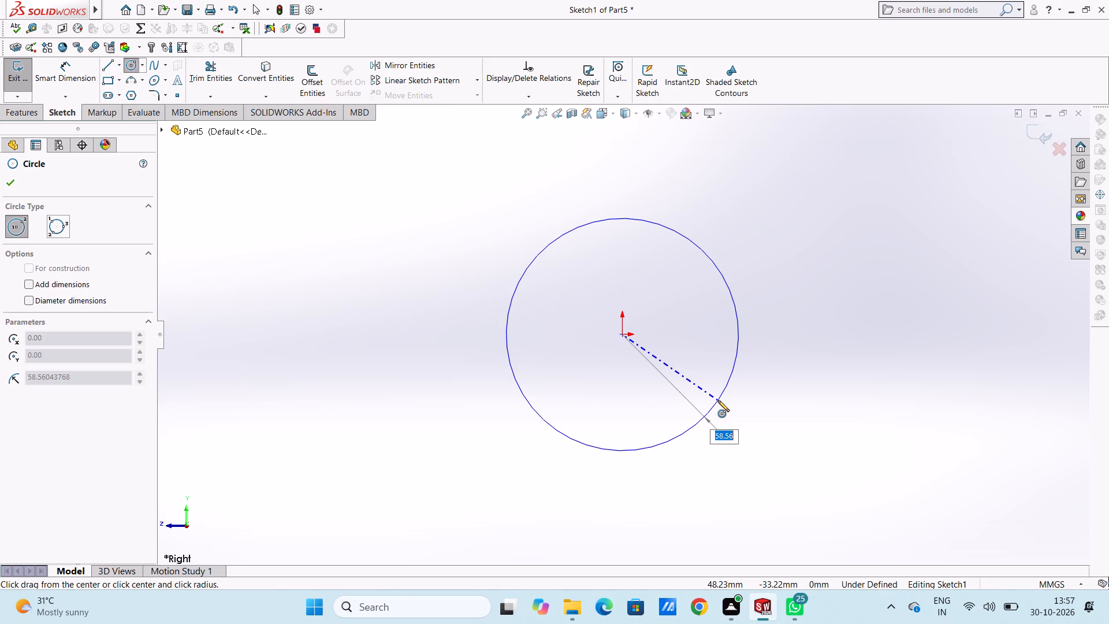
click(739, 365)
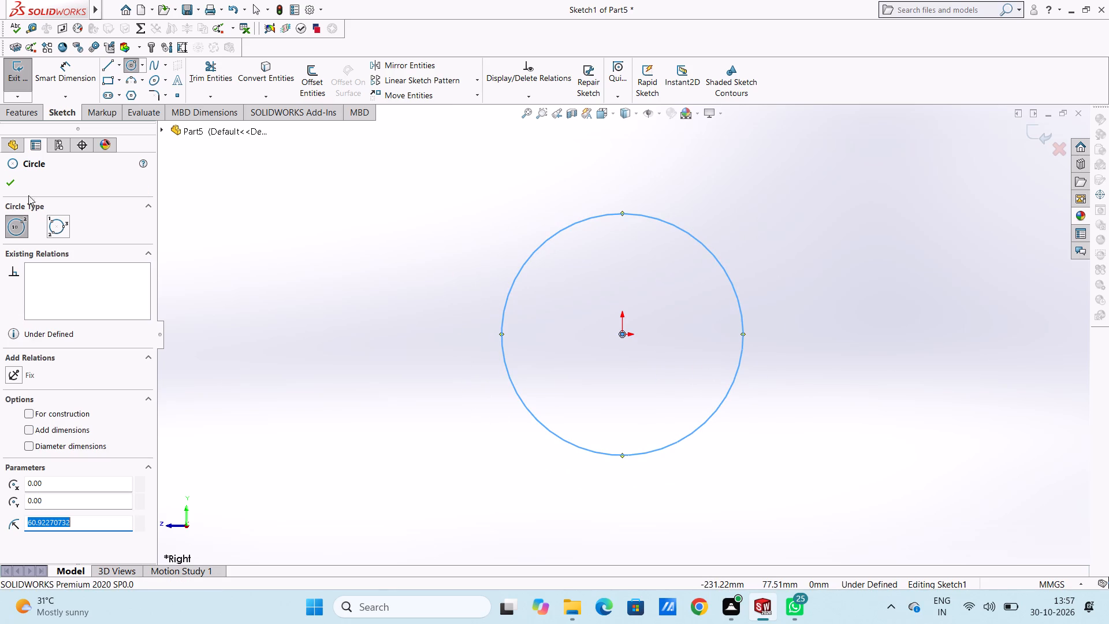
click(11, 184)
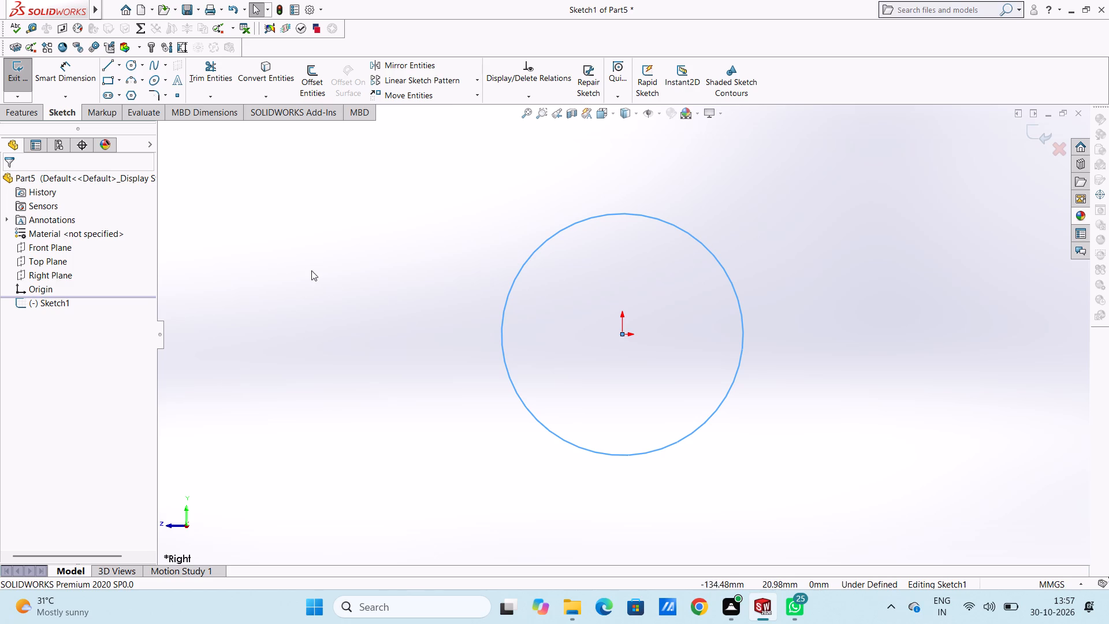
Sketch a concentric inner circle with a radius of 20 mm centred on the origin.
click(135, 63)
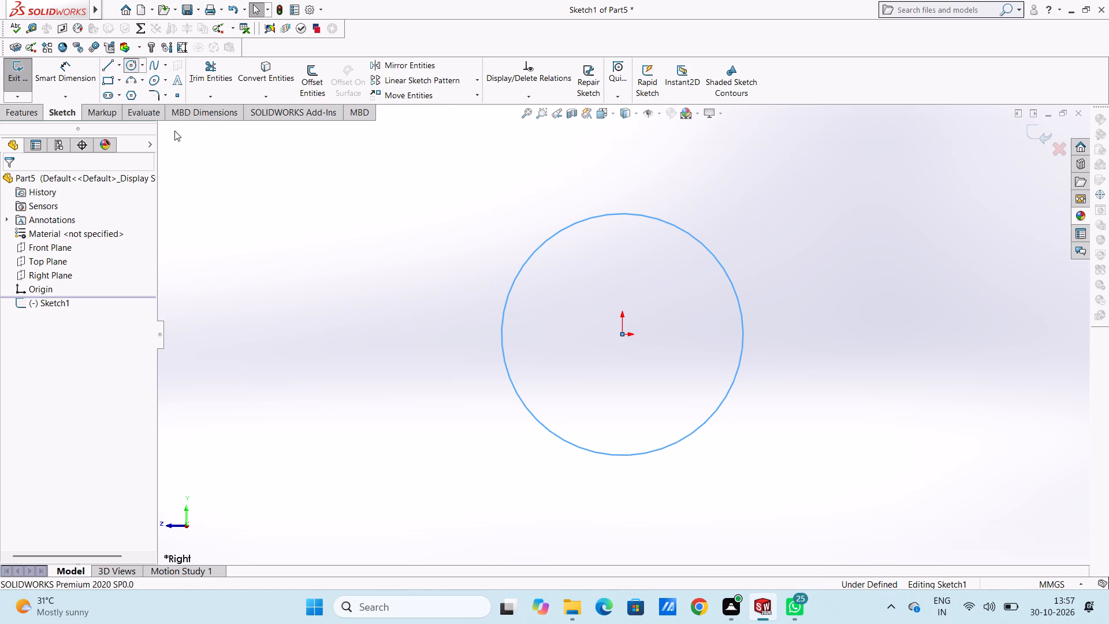
click(623, 336)
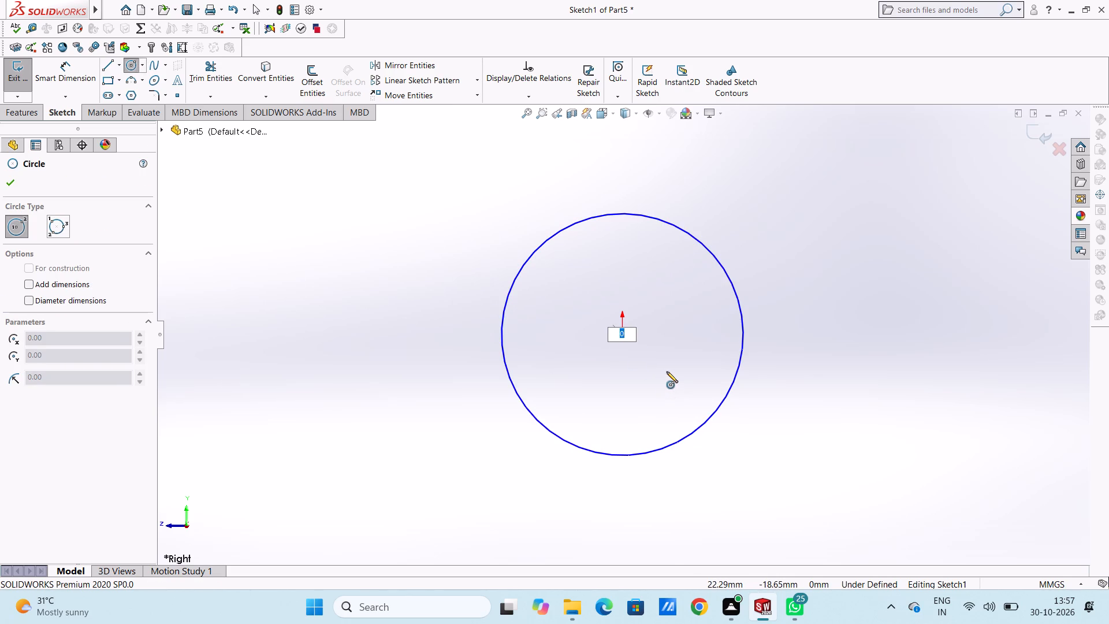
text(20)
key(Return)
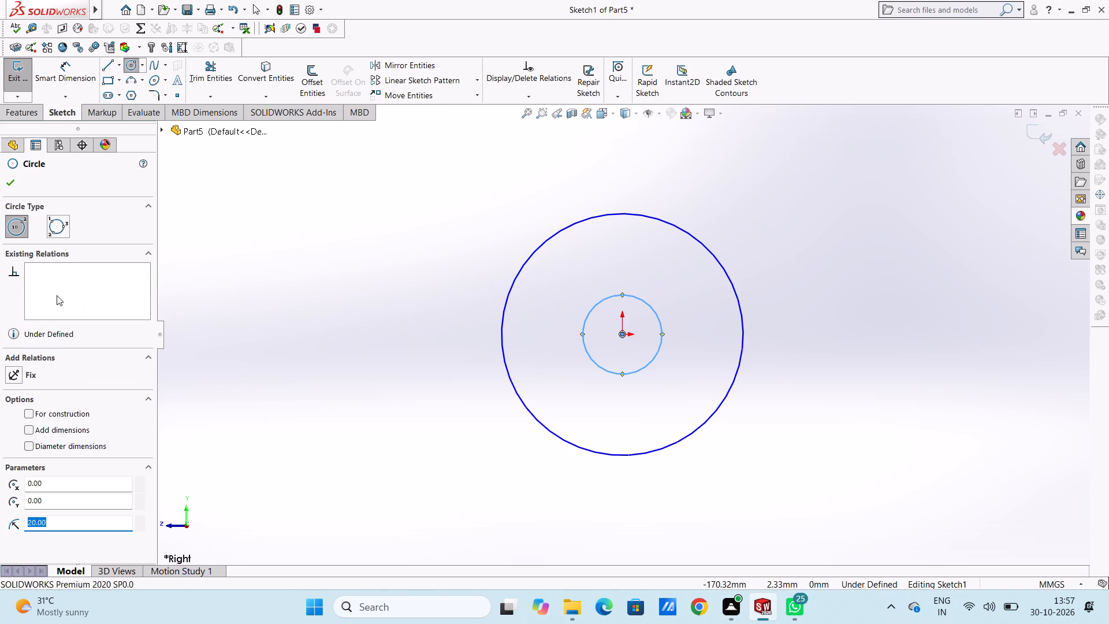
click(11, 180)
click(262, 299)
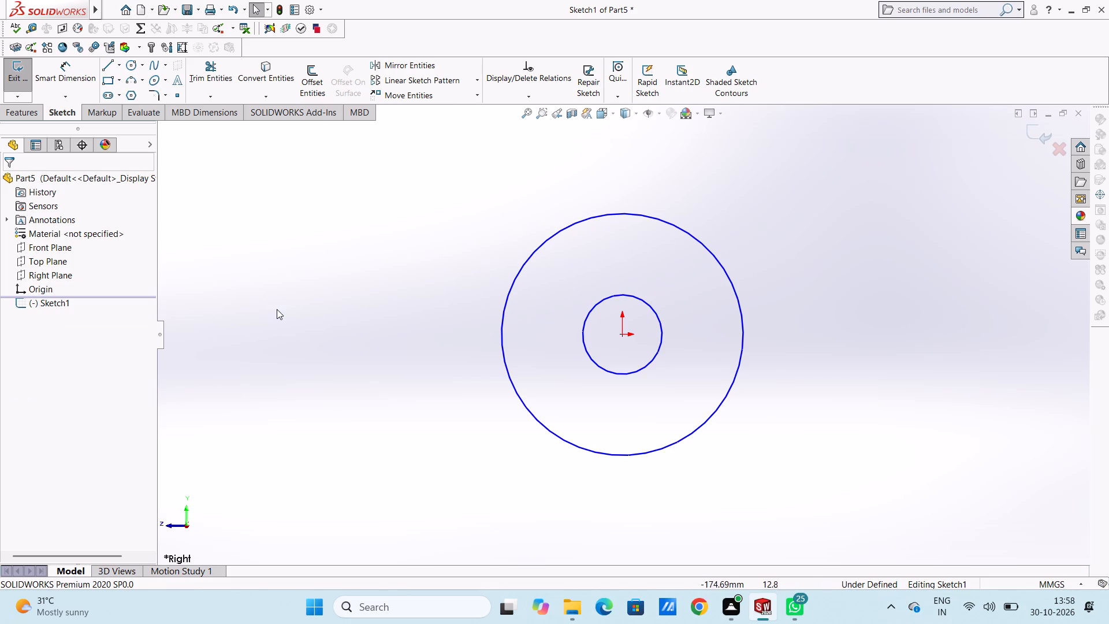
Dimension the larger circle's diameter with Smart Dimension and set it to 83 mm.
click(72, 78)
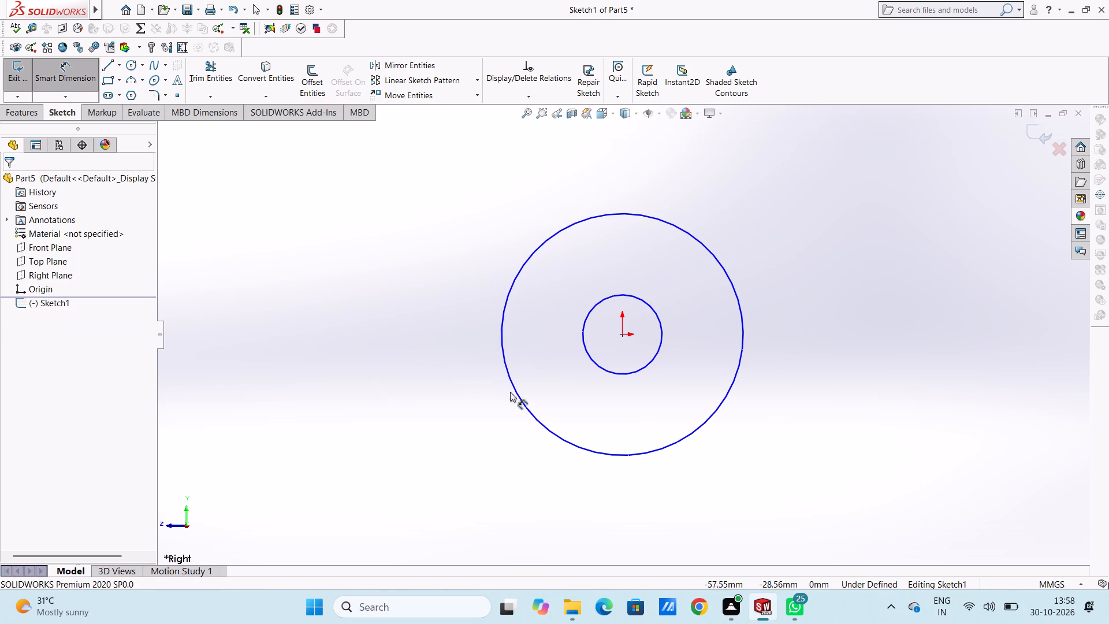
click(516, 395)
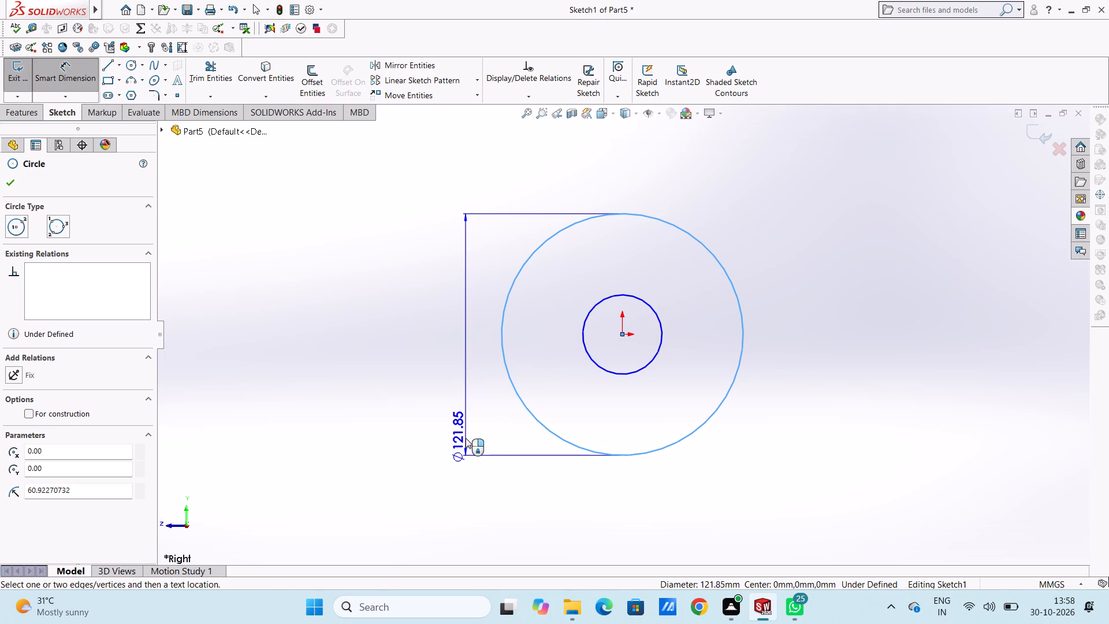
scroll(464, 439, up, 4)
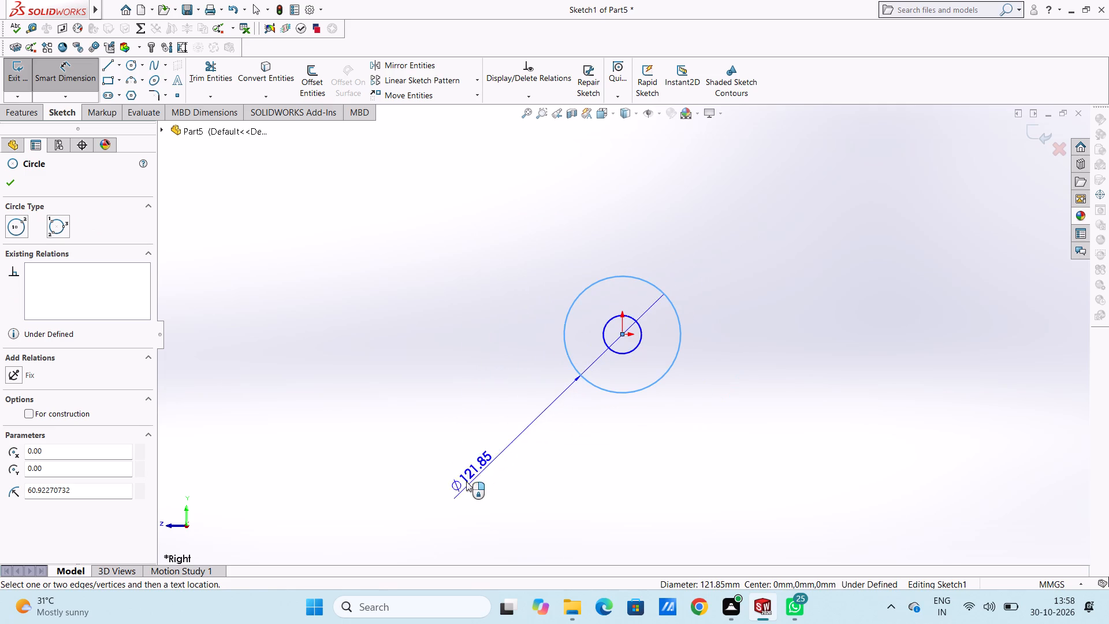
click(457, 464)
key(8)
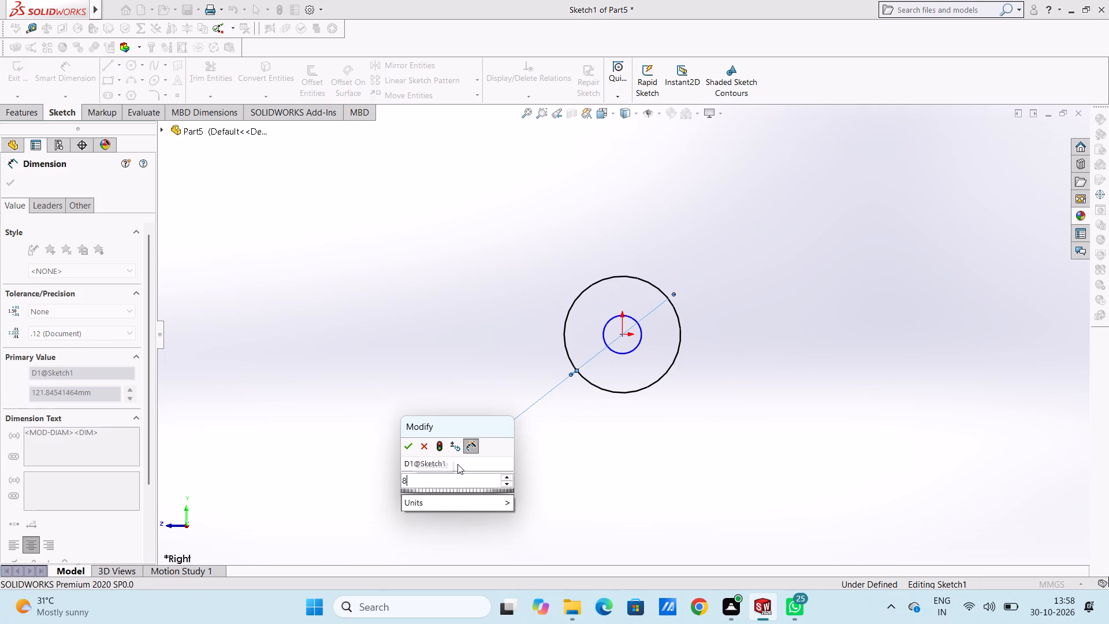
key(3)
key(Return)
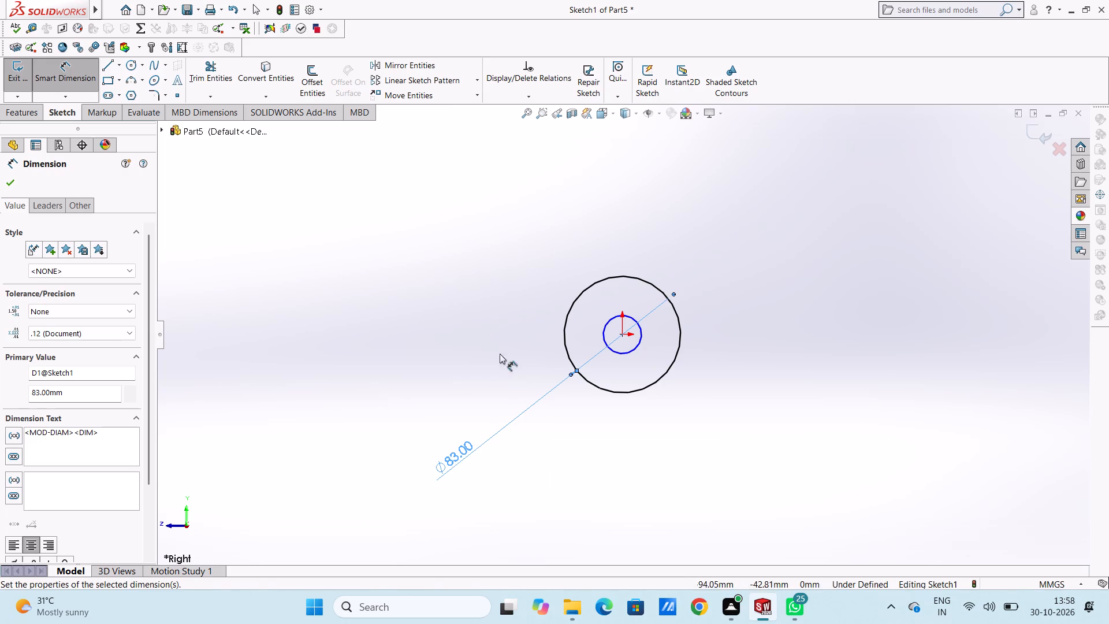
click(507, 302)
Sketch a third circle of about 51 mm radius from the origin, outside the 83 mm circle.
scroll(590, 342, down, 2)
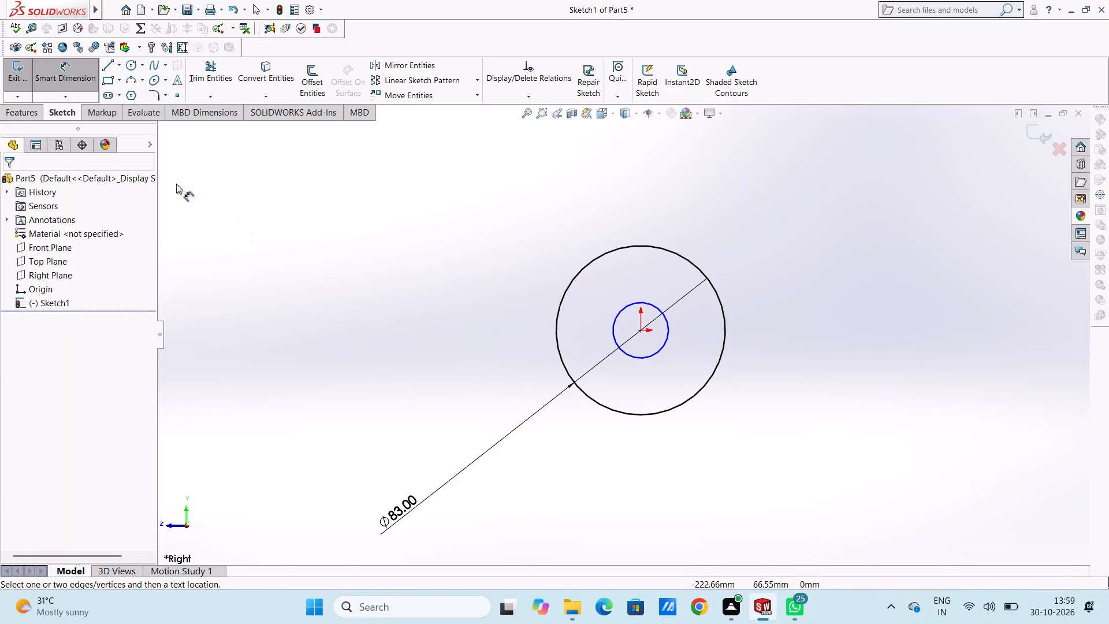
click(129, 68)
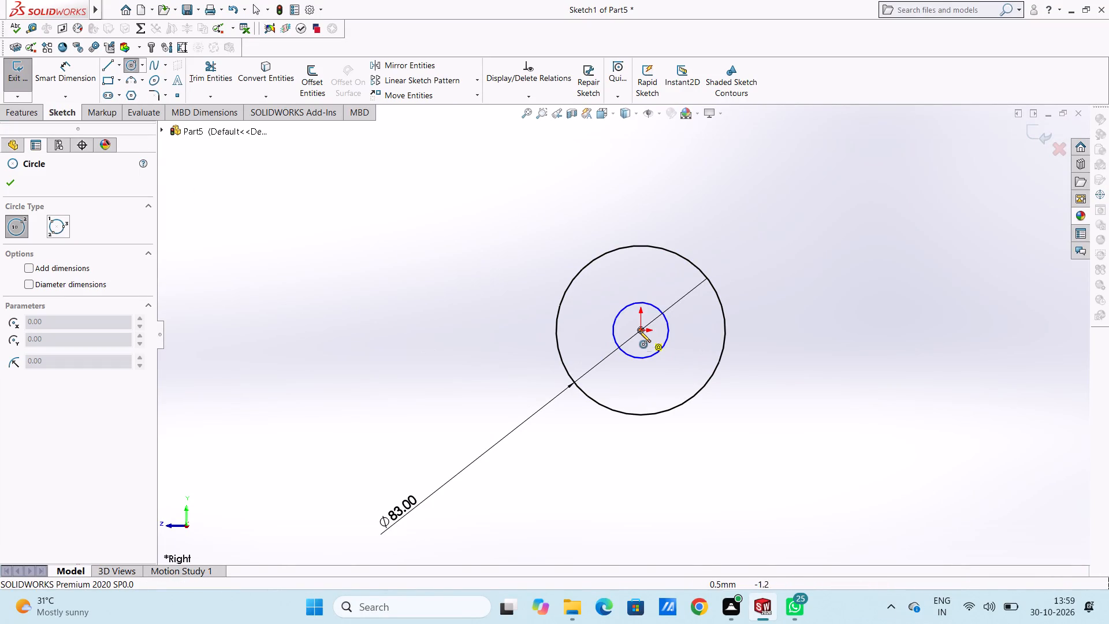
click(641, 331)
click(695, 241)
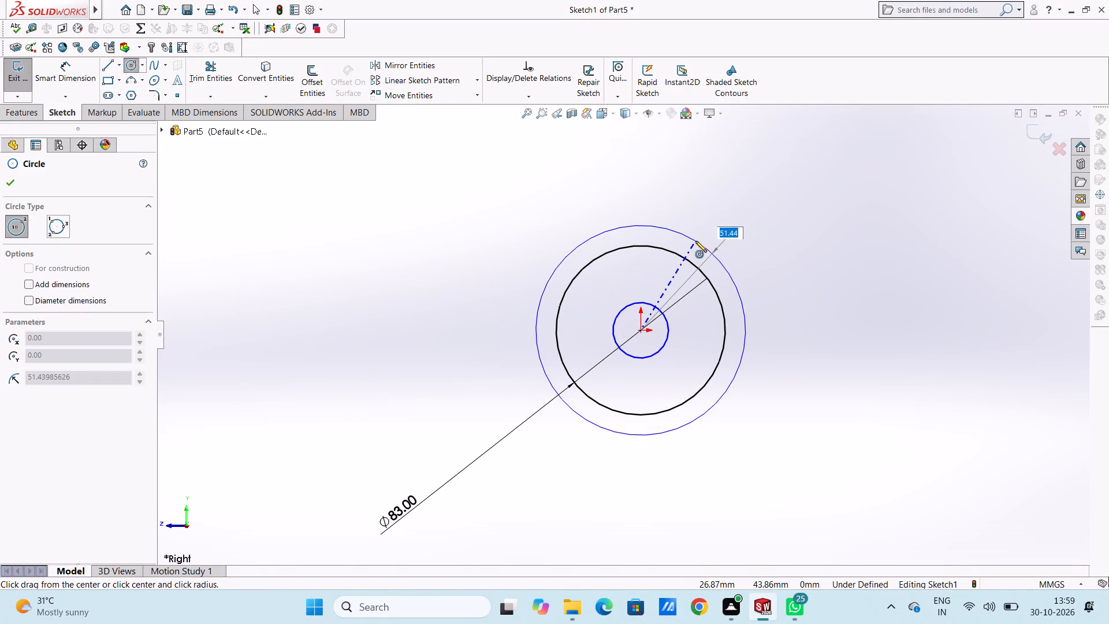
click(13, 179)
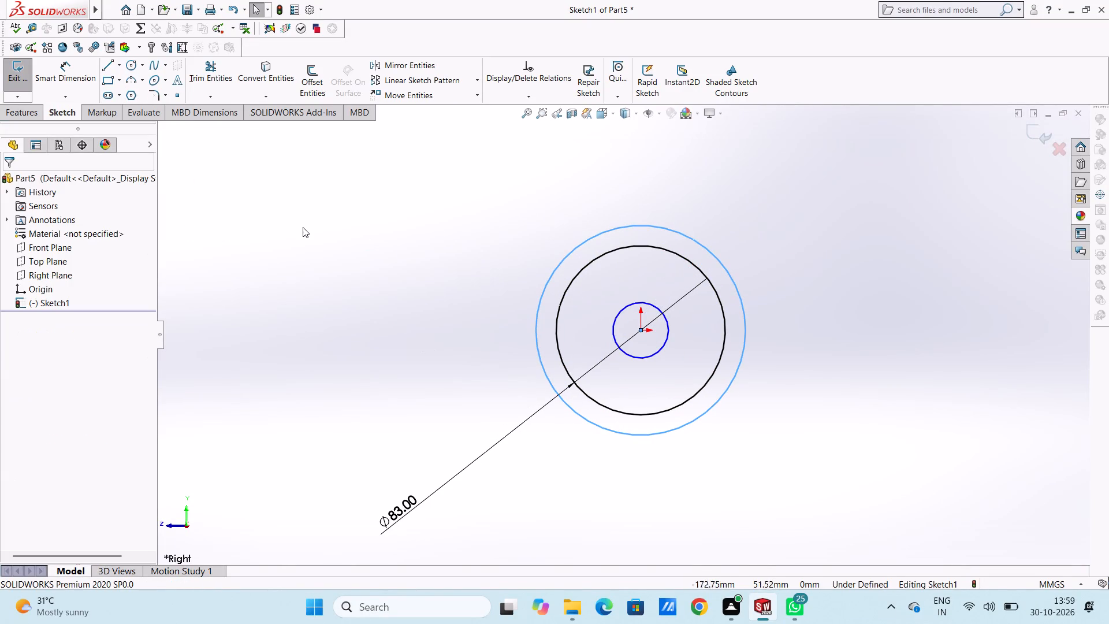
click(303, 227)
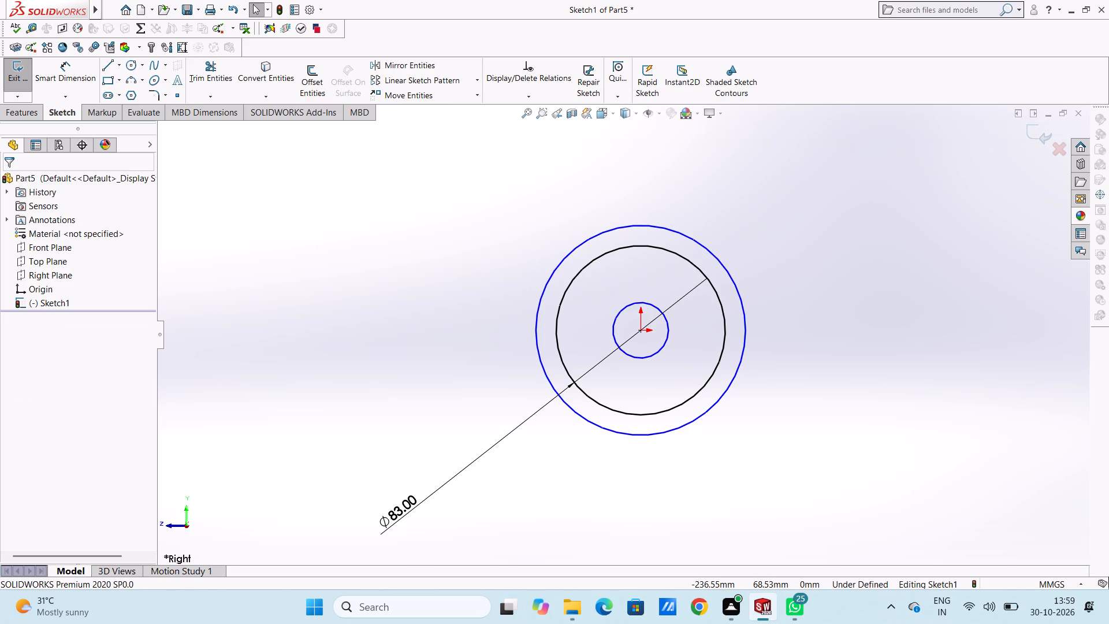
Dimension the outermost circle's diameter with Smart Dimension and set it to 87 mm.
click(79, 79)
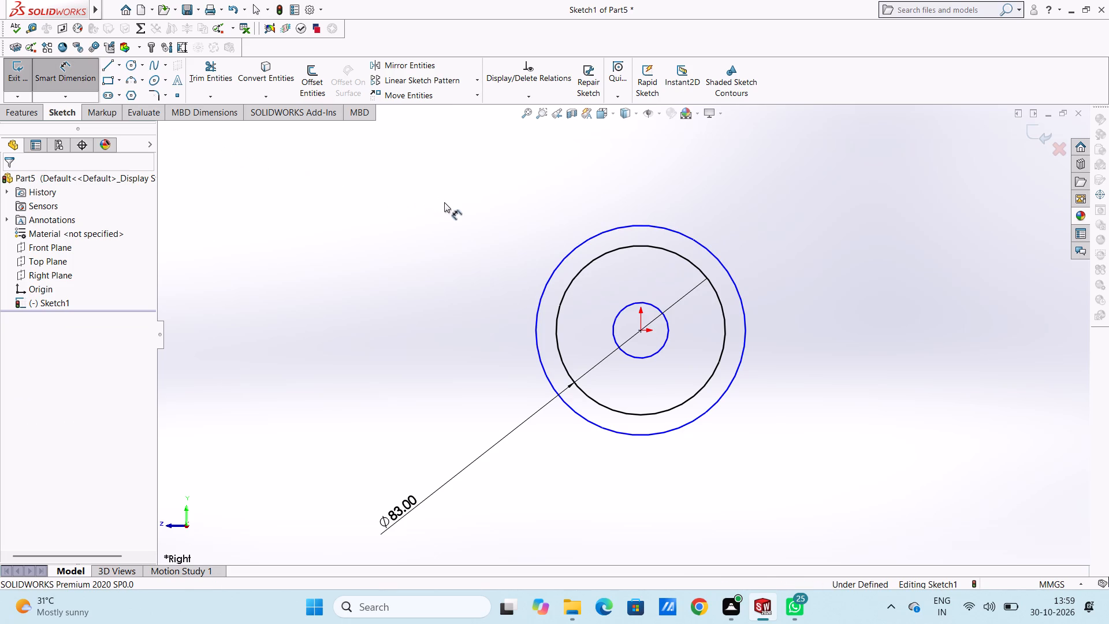
click(561, 263)
click(446, 192)
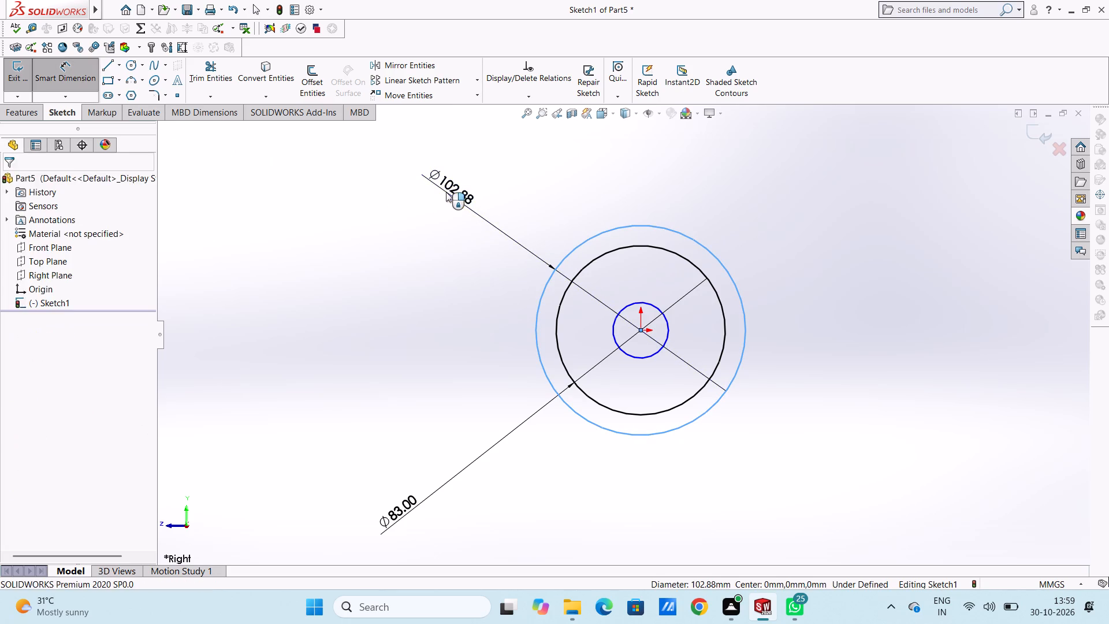
text(87)
key(Return)
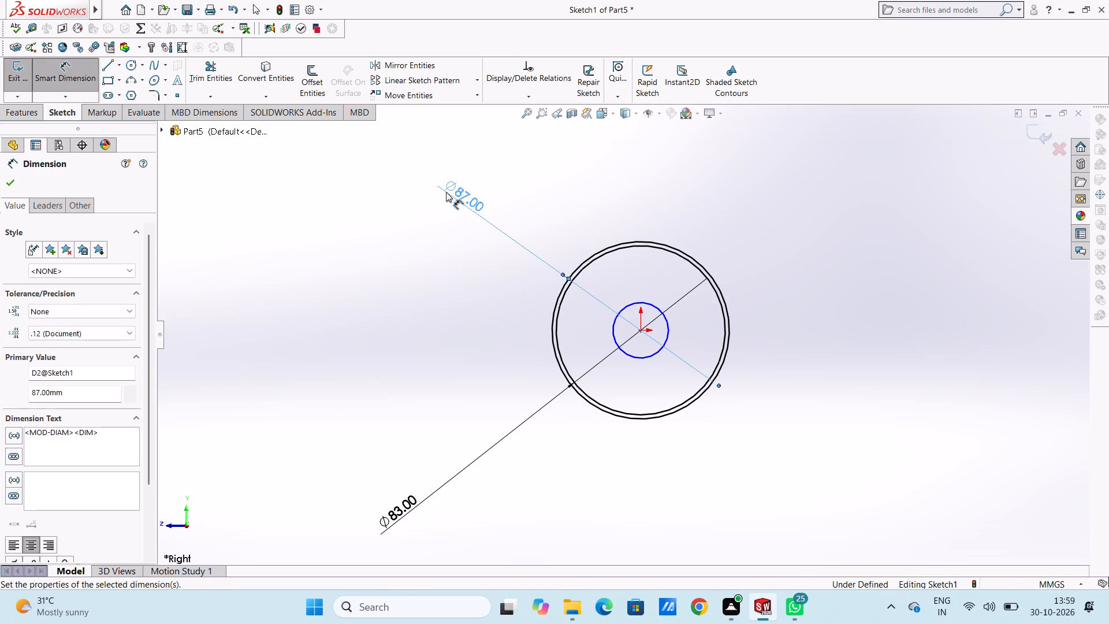
click(437, 272)
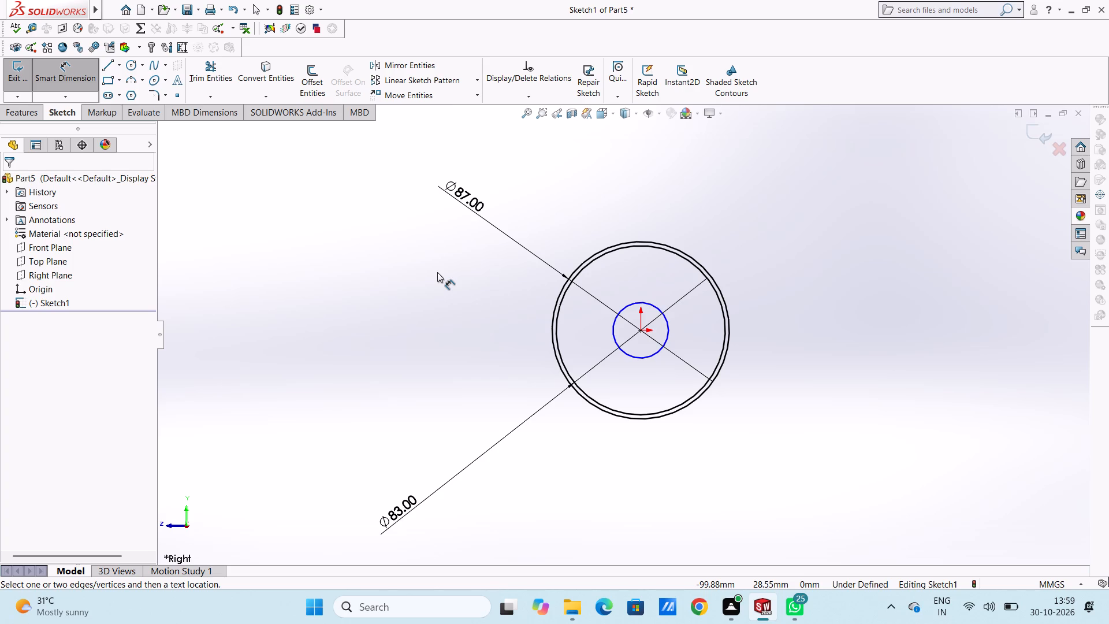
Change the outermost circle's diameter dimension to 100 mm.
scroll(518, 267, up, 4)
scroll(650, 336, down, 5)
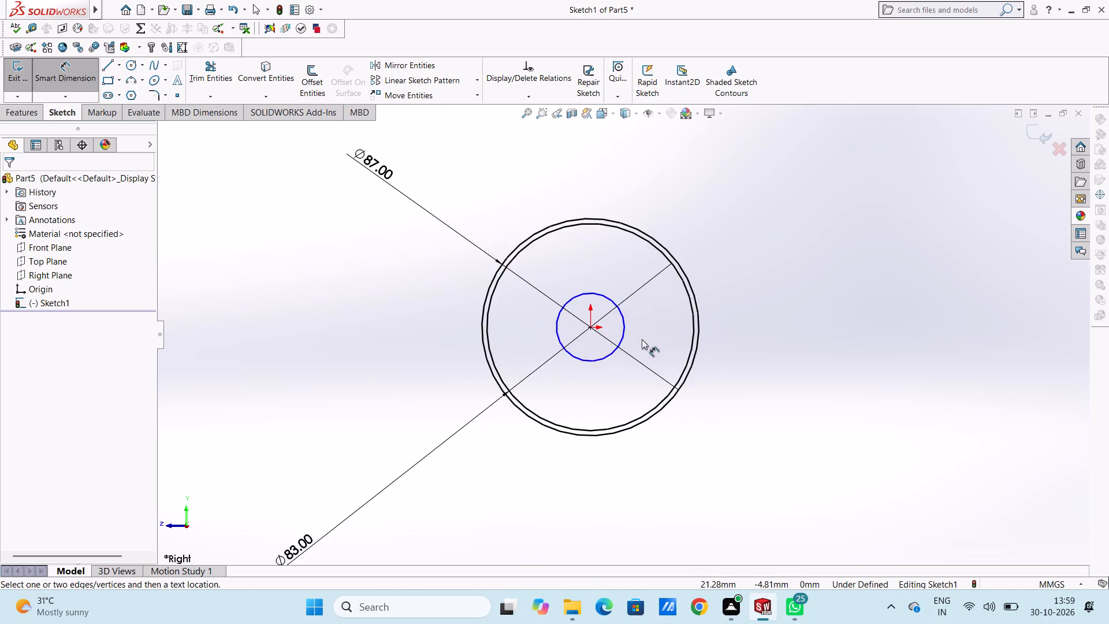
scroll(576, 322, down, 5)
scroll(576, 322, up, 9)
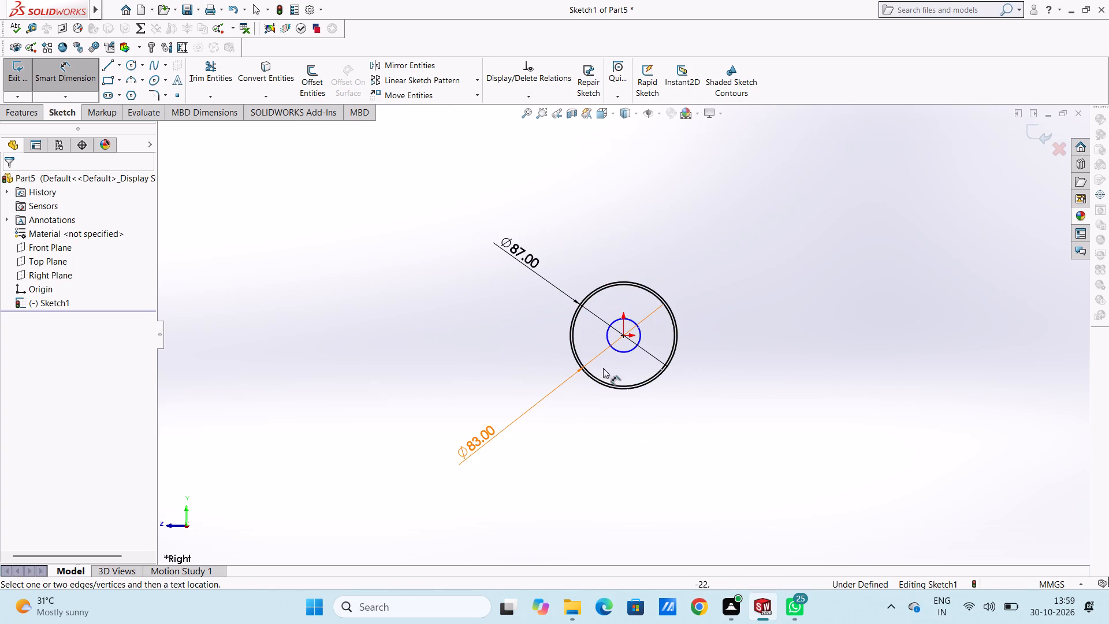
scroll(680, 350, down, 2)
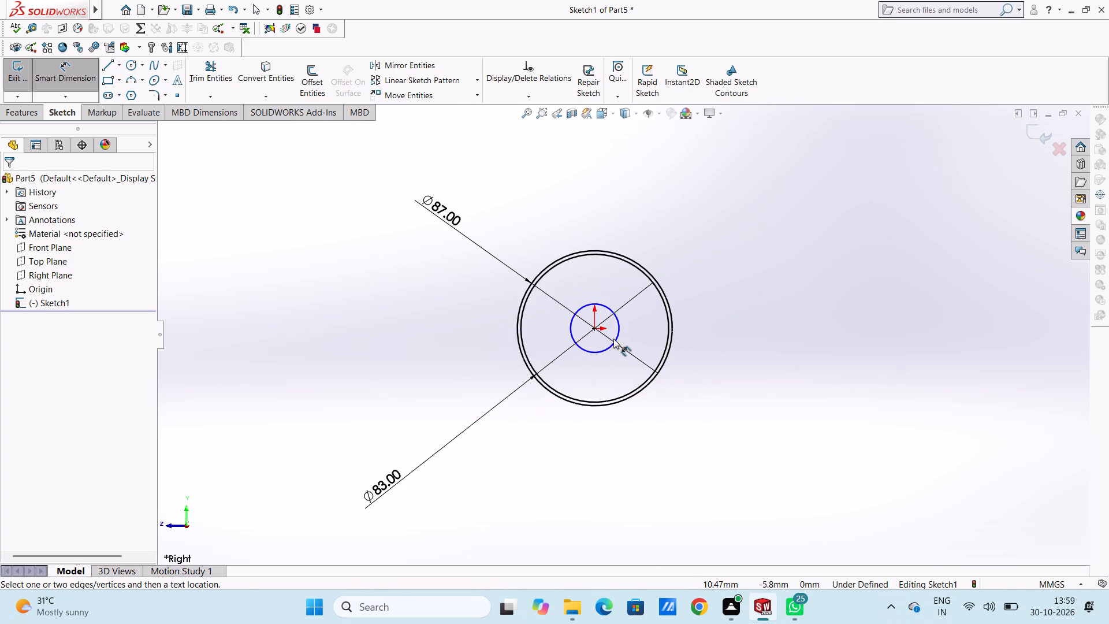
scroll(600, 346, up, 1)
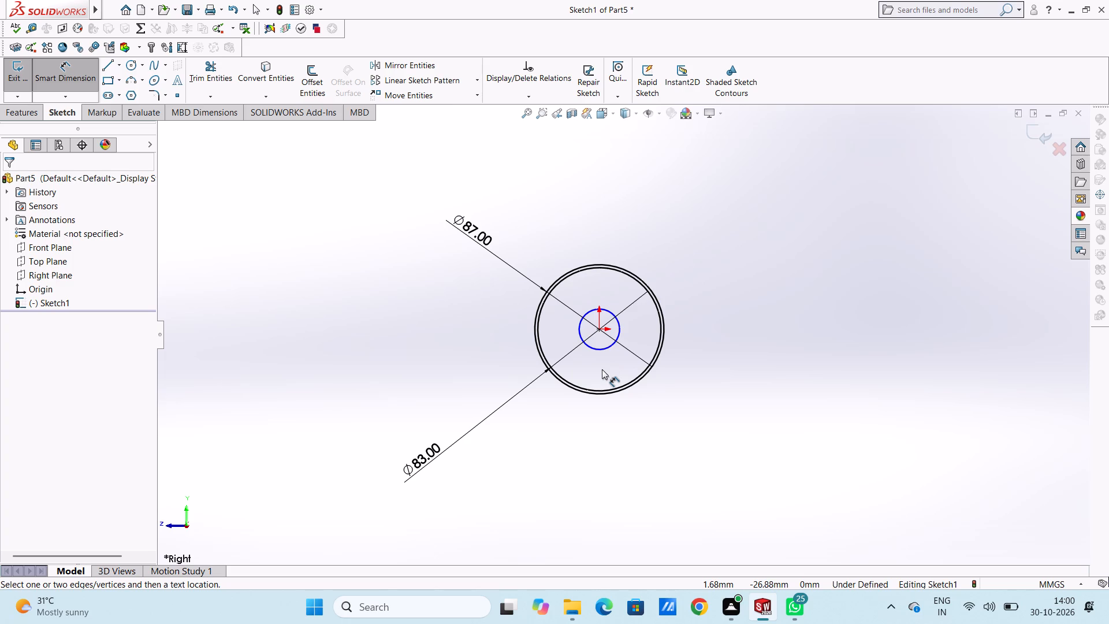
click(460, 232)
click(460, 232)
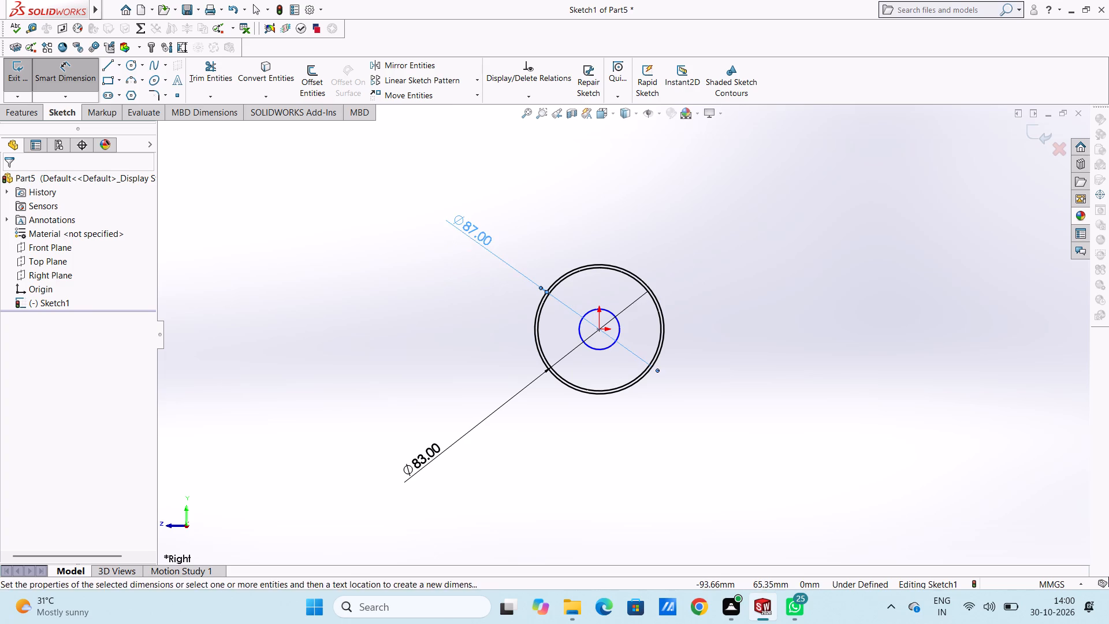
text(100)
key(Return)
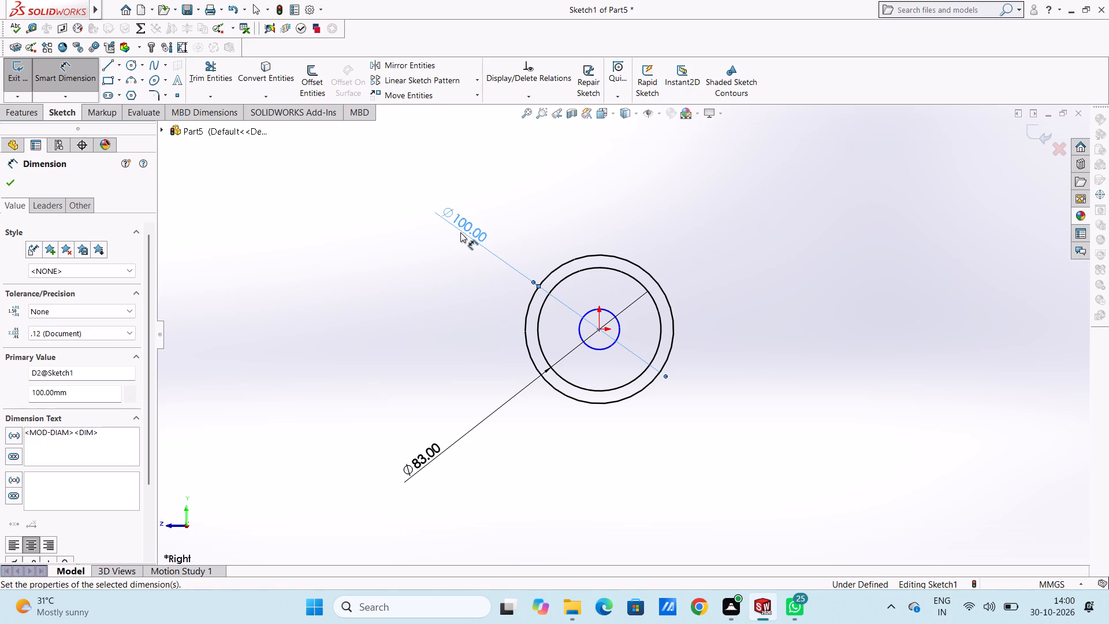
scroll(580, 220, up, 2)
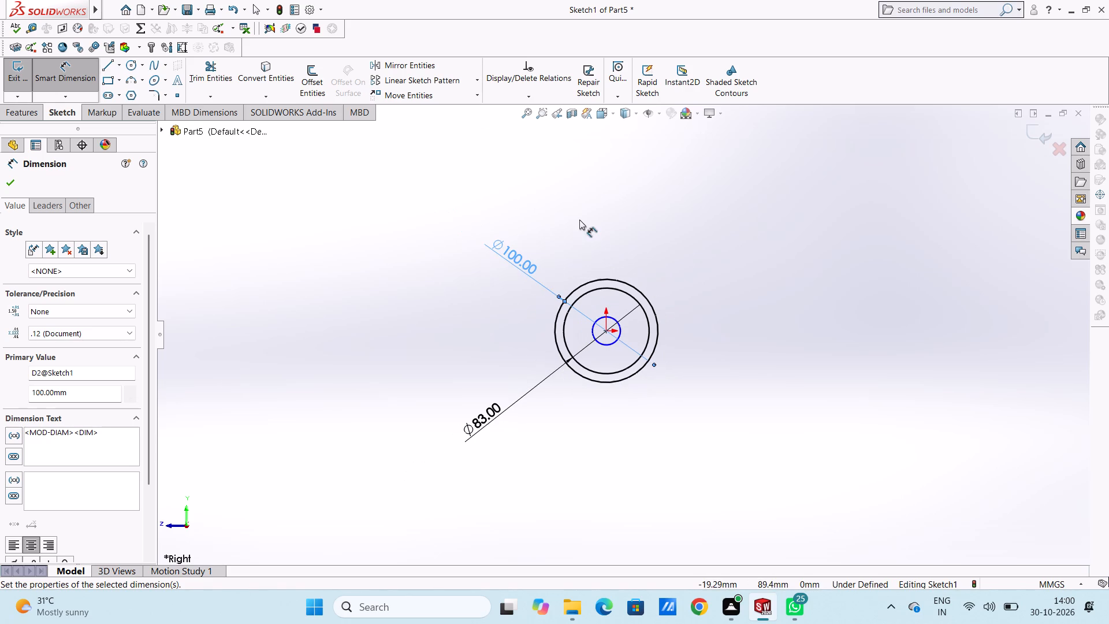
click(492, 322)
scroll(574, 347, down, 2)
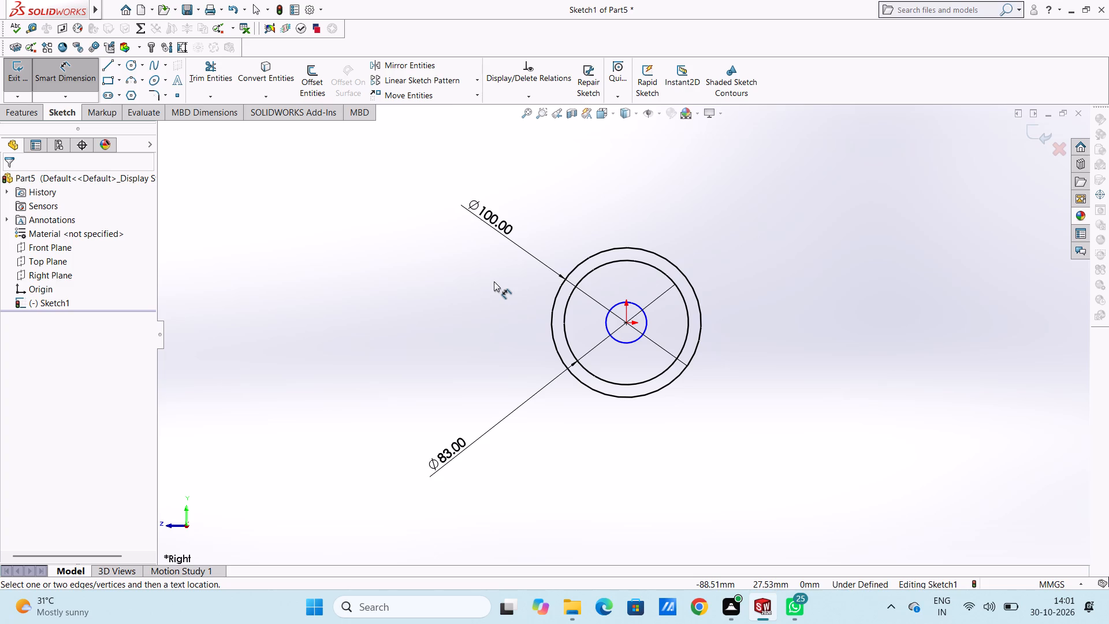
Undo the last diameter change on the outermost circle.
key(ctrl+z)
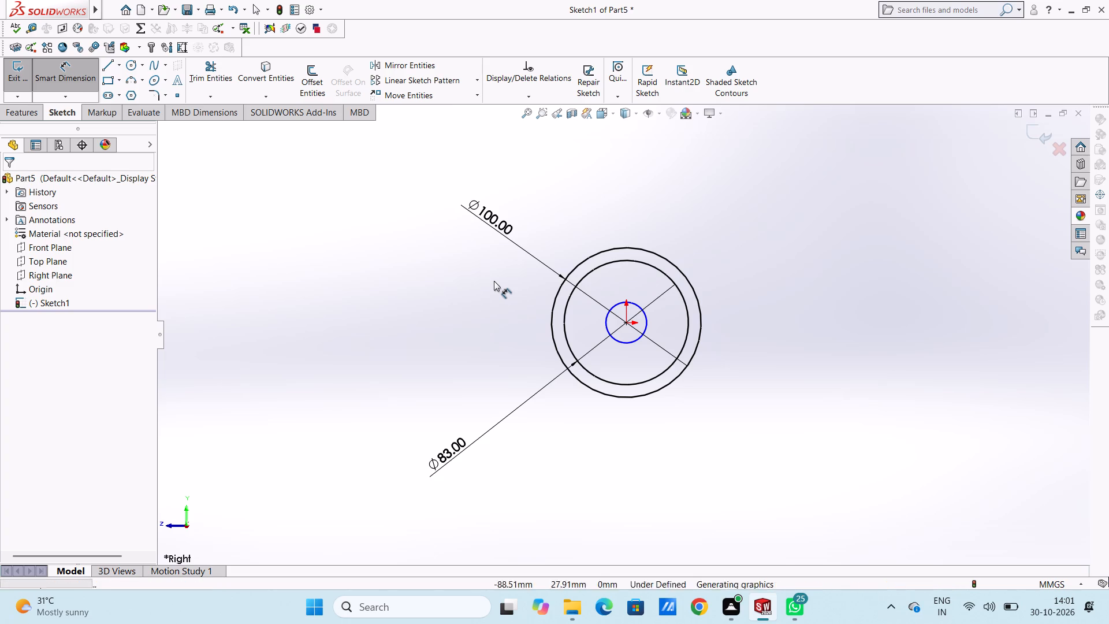
Undo all the concentric circles and their diameter dimensions until the sketch on the Right Plane is empty.
key(ctrl+z)
key(ctrl+z)
key(ctrl+z)
key(ctrl+z)
key(ctrl+z)
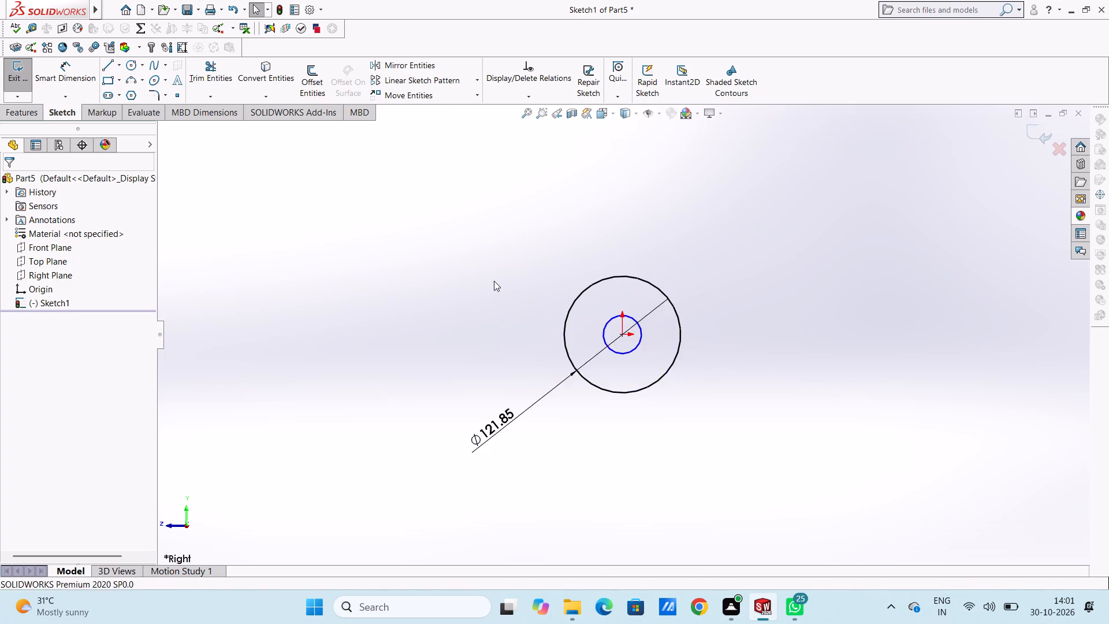
key(ctrl+z)
key(ctrl+z)
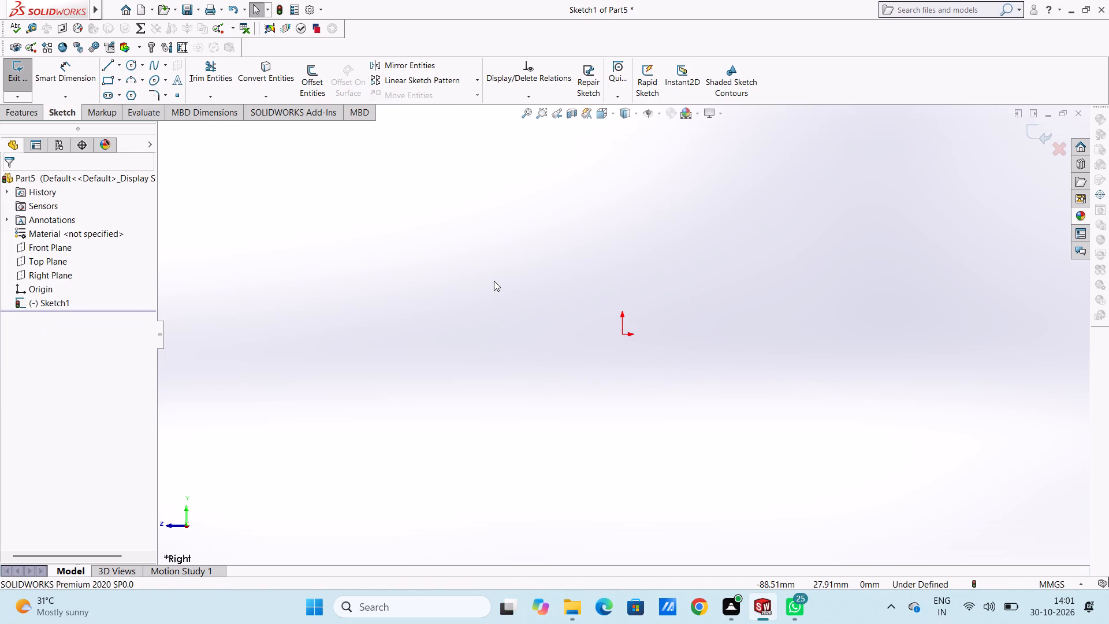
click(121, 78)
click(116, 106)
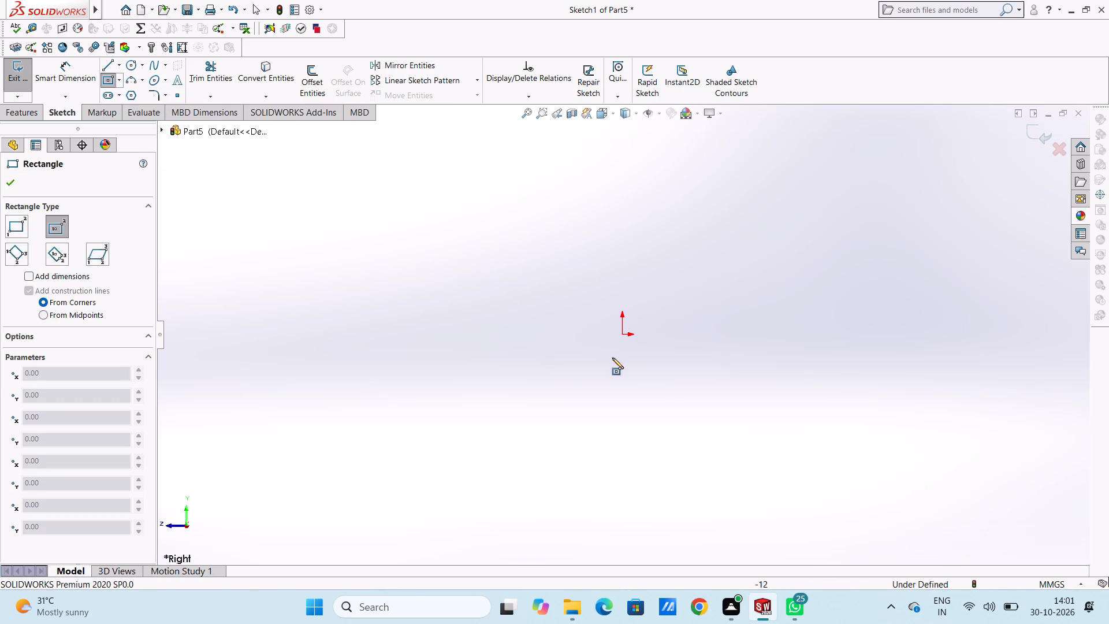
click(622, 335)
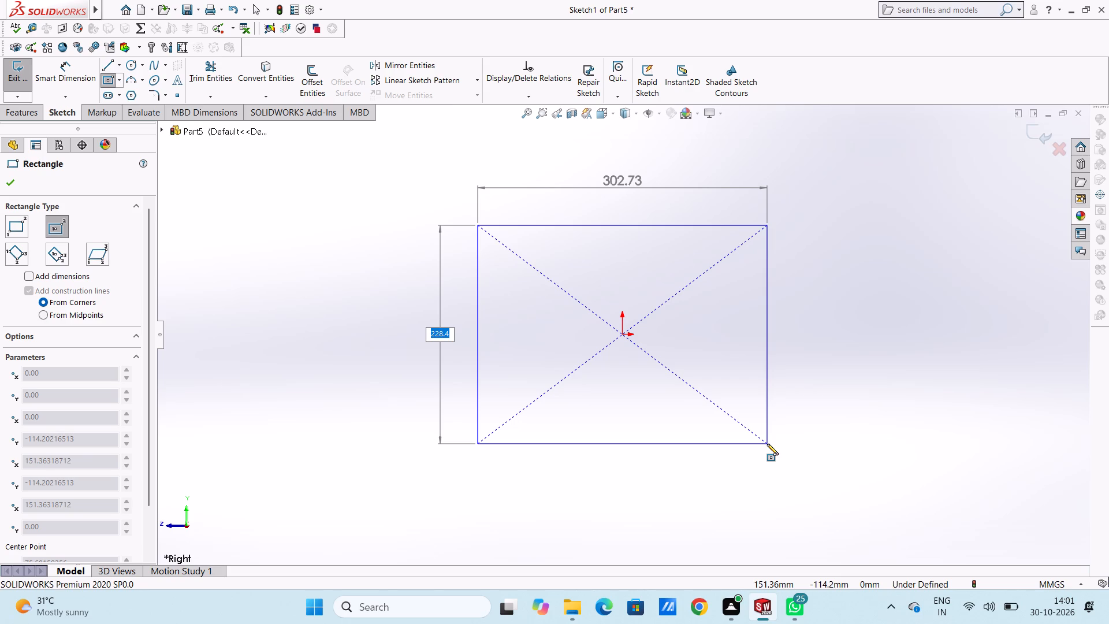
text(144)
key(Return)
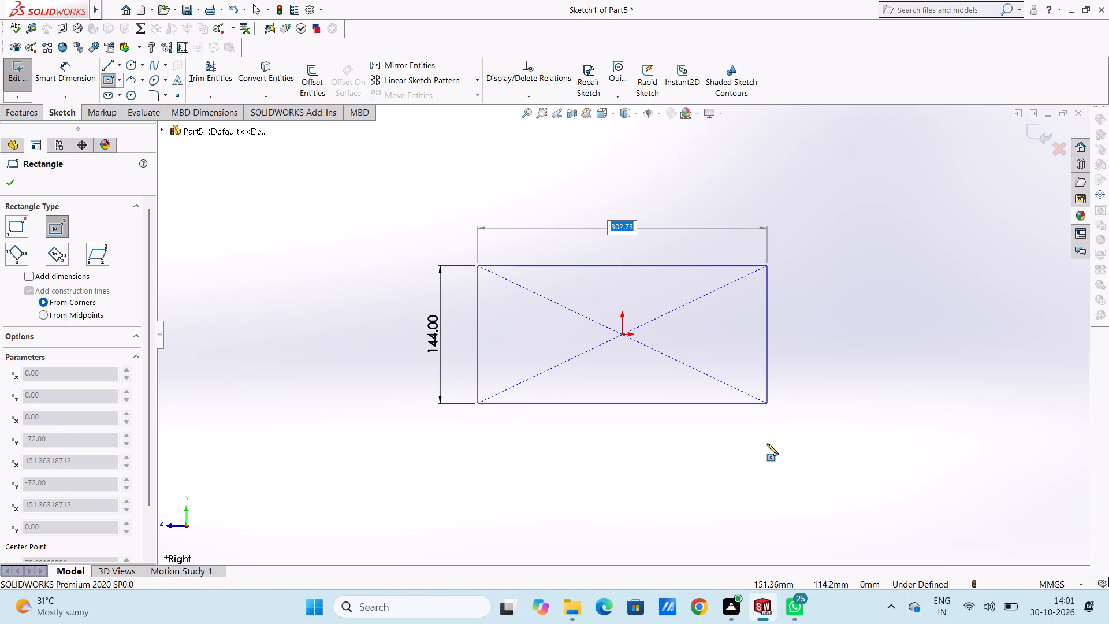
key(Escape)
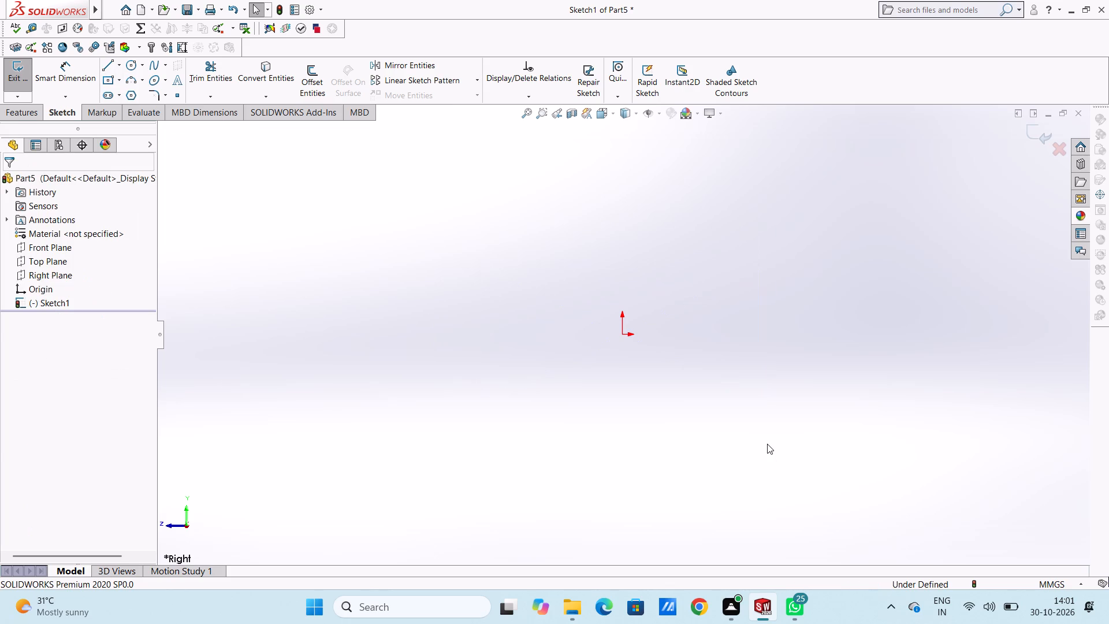
Sketch a center rectangle from the origin, 144 mm wide and 64 mm high.
click(104, 81)
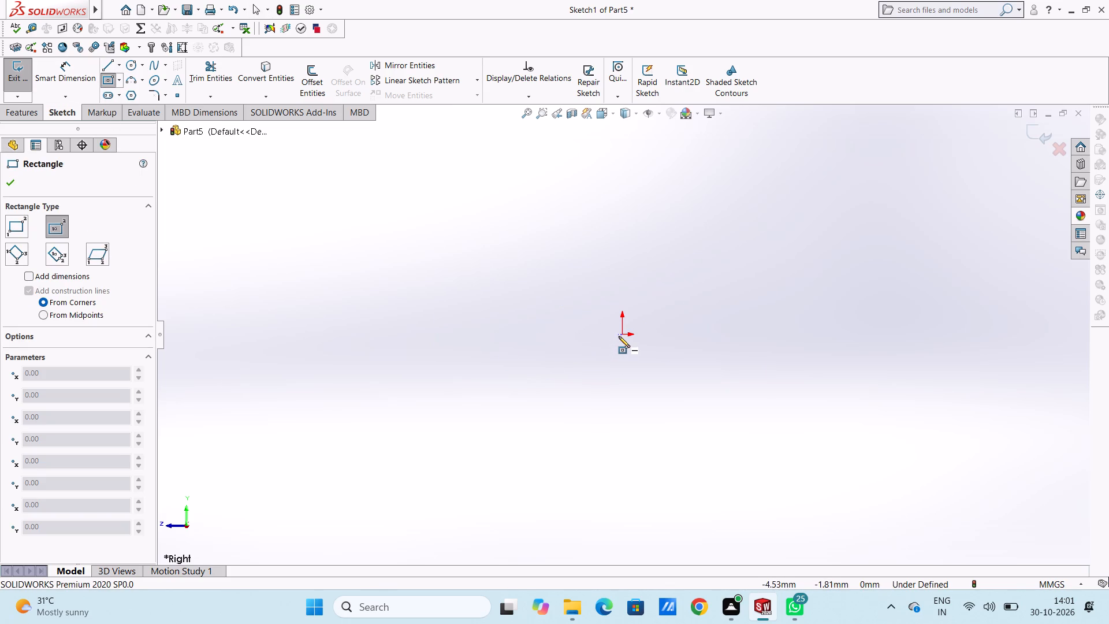
click(621, 336)
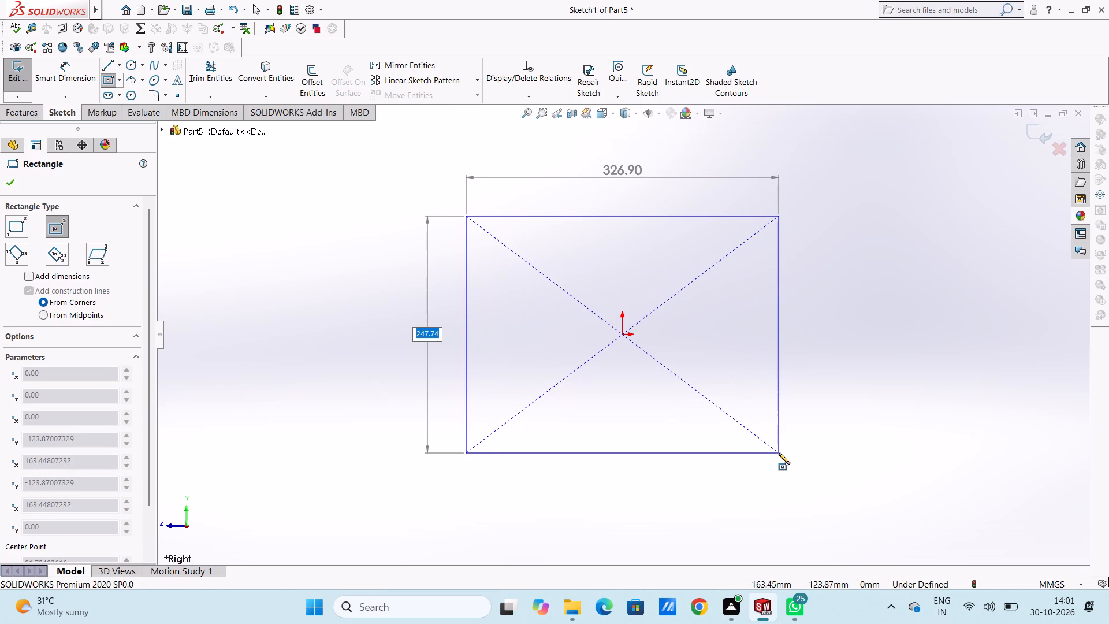
text(64)
key(Return)
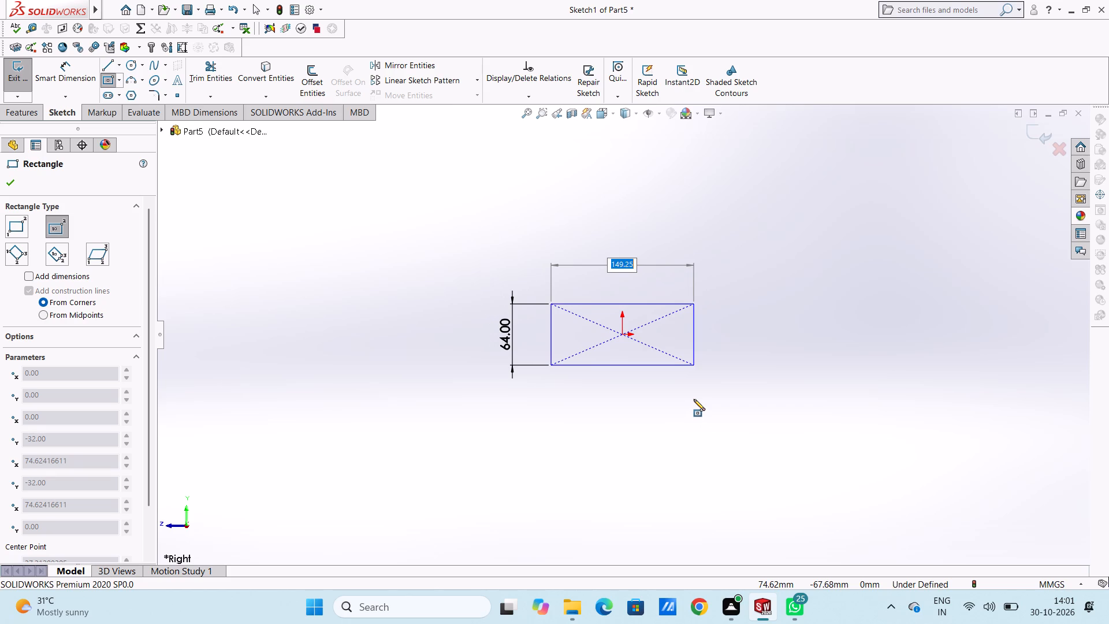
text(144)
key(Return)
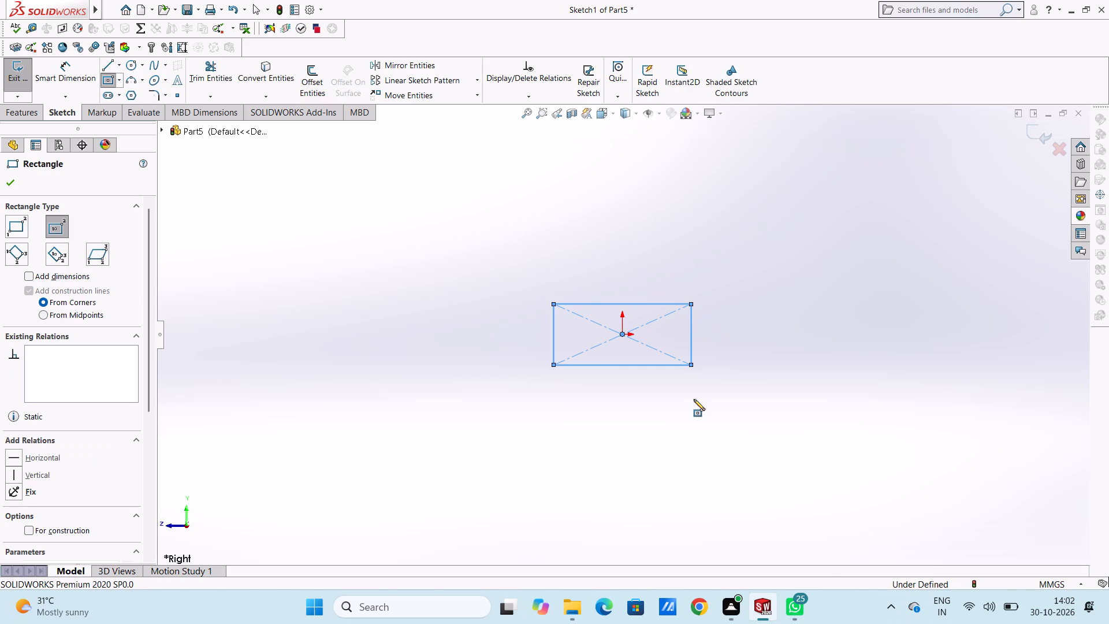
click(6, 180)
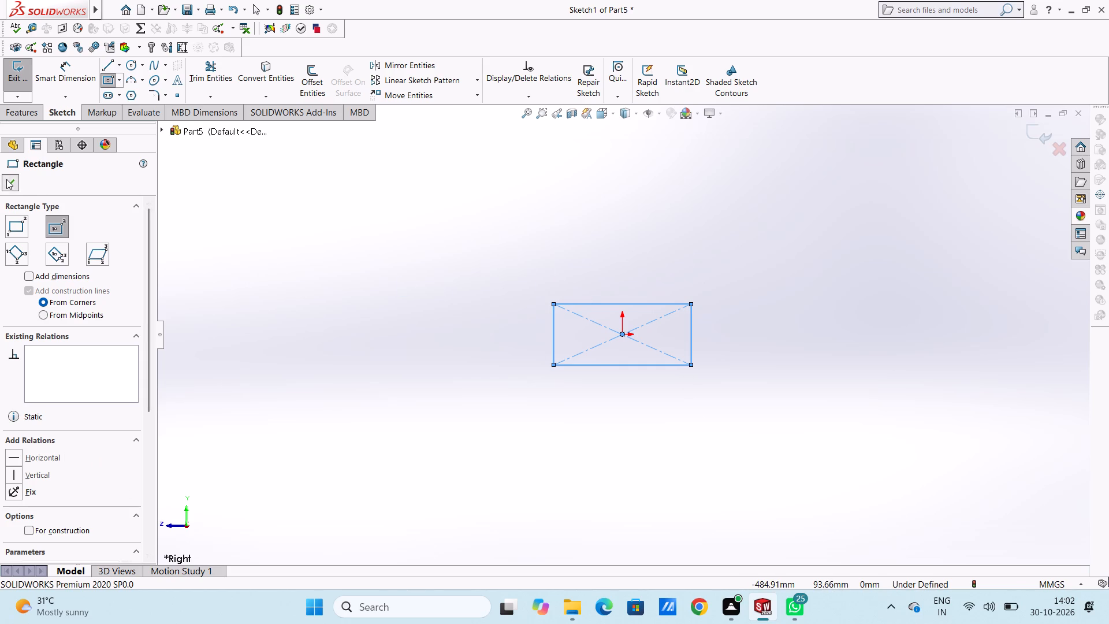
click(261, 230)
Add a 64 mm Smart Dimension to the rectangle's left vertical edge.
click(91, 77)
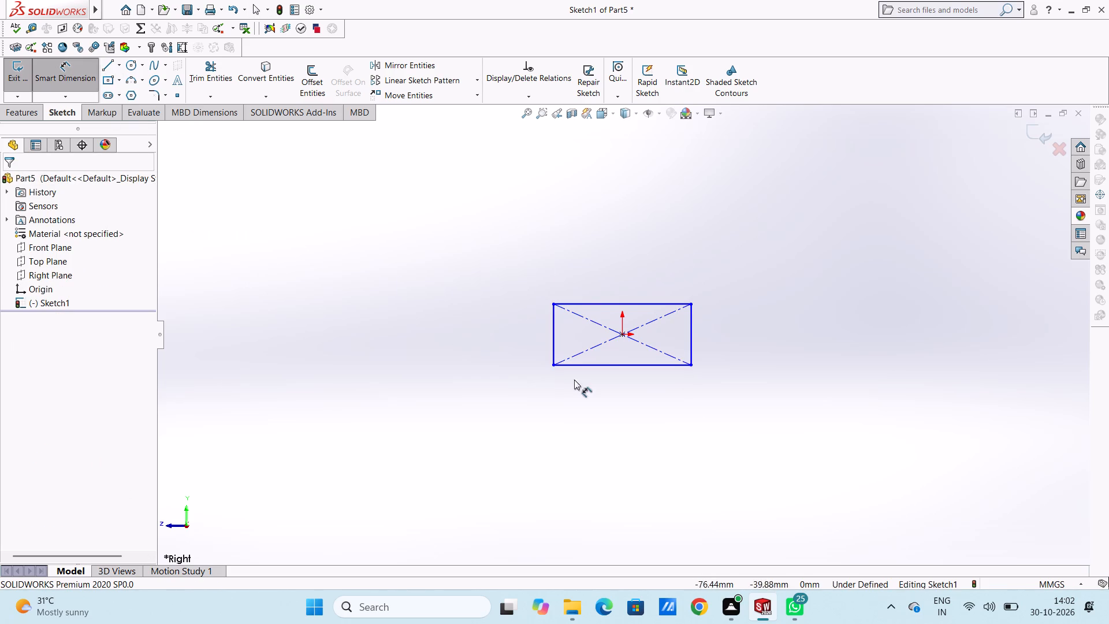
scroll(607, 378, down, 2)
click(531, 296)
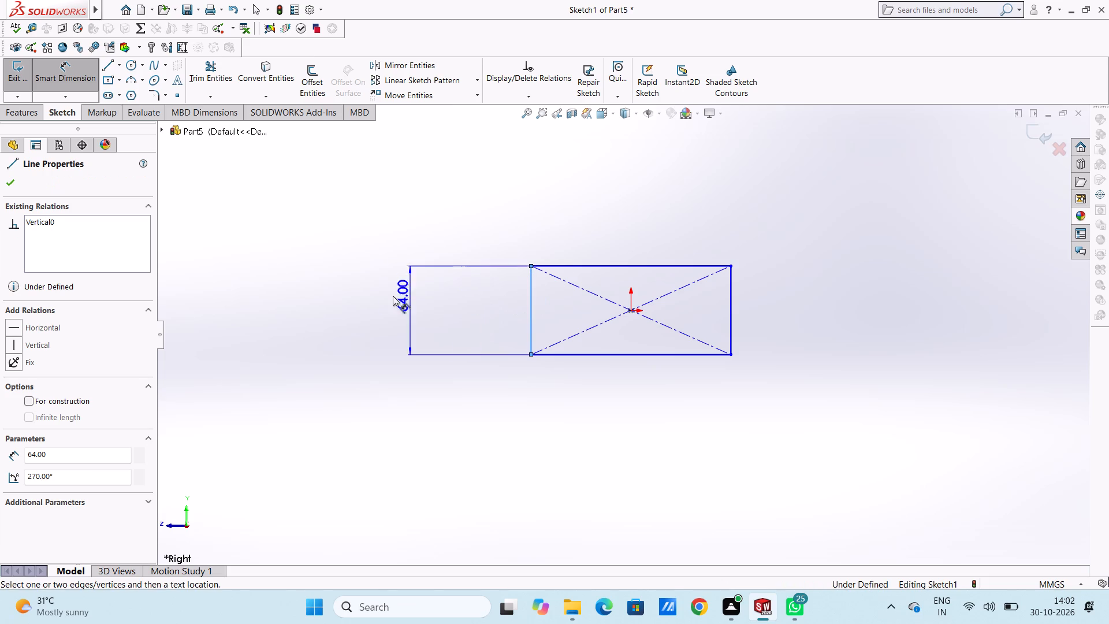
click(378, 233)
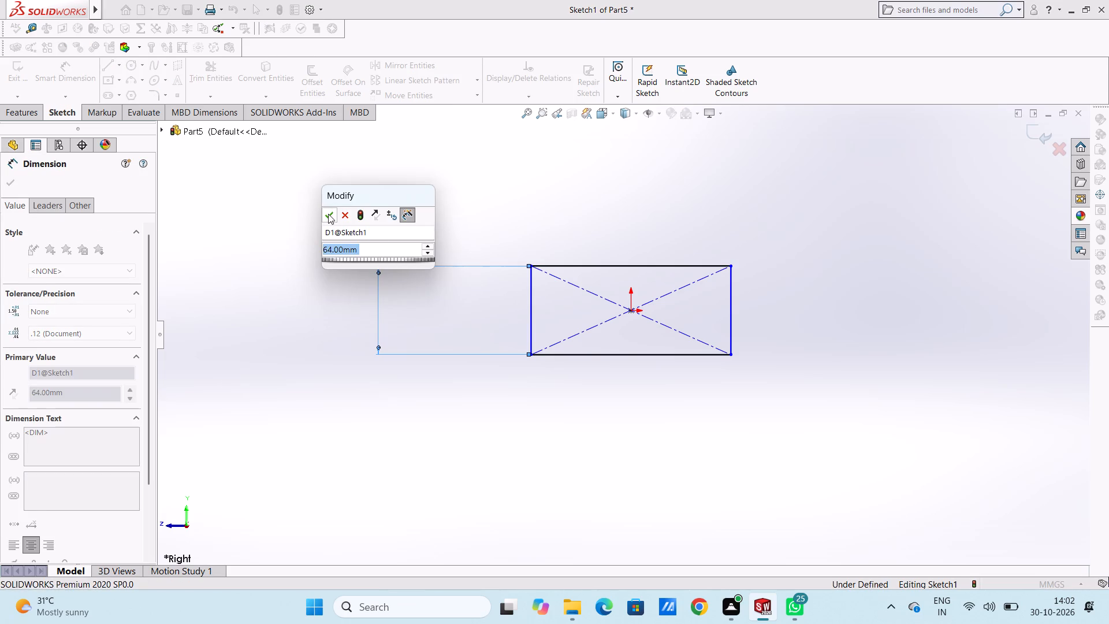
click(328, 214)
click(294, 192)
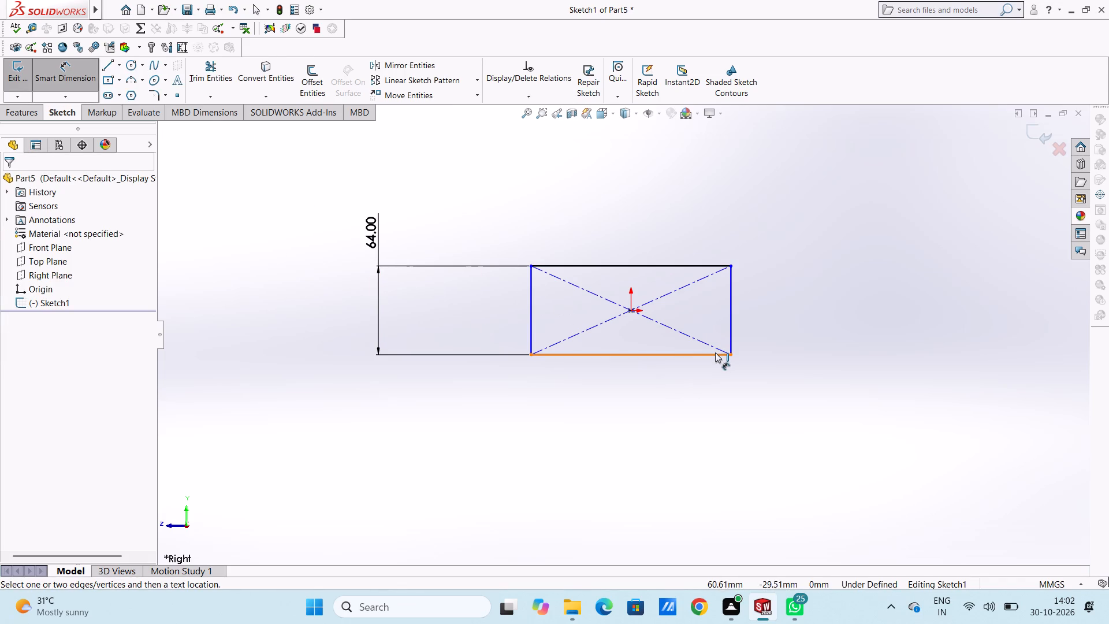
Add a 144 mm Smart Dimension to the rectangle's bottom horizontal edge.
click(715, 352)
click(874, 477)
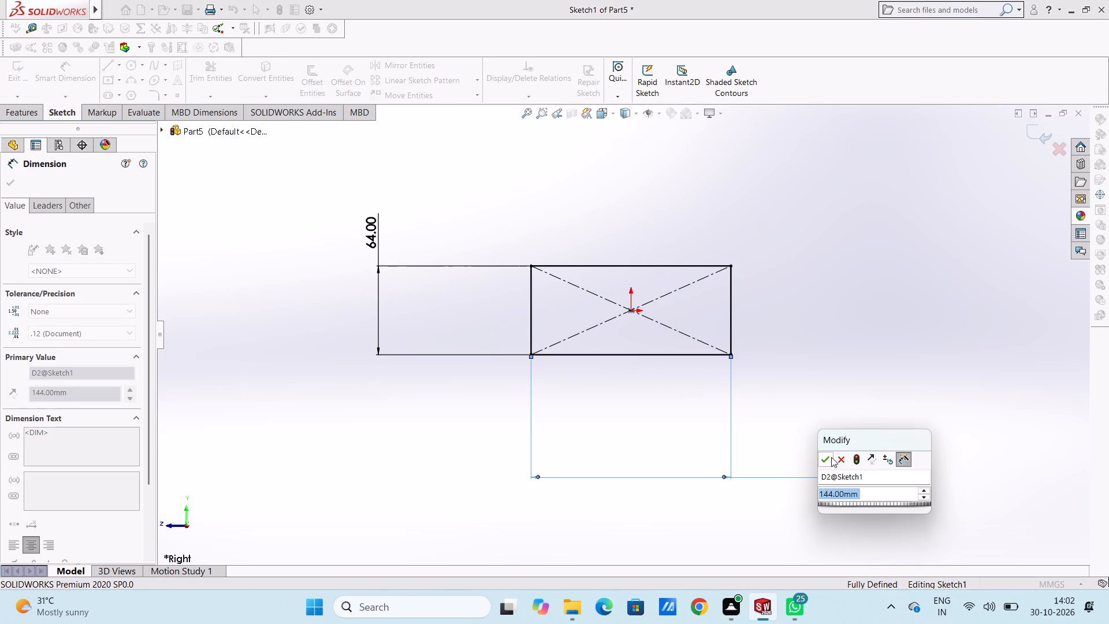
click(826, 455)
click(818, 413)
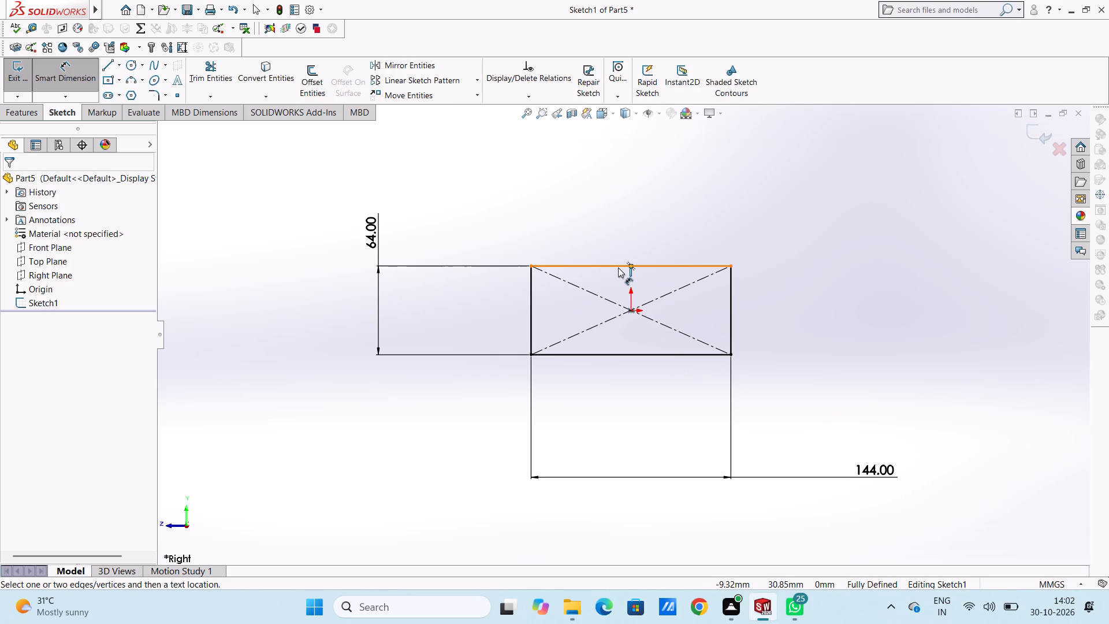
scroll(617, 274, down, 1)
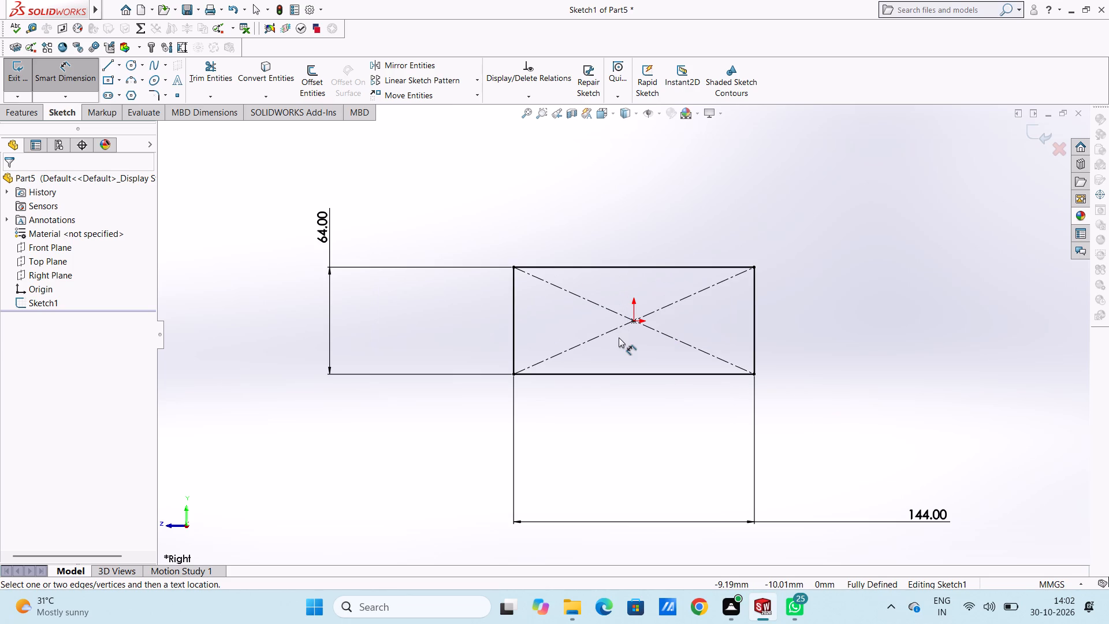
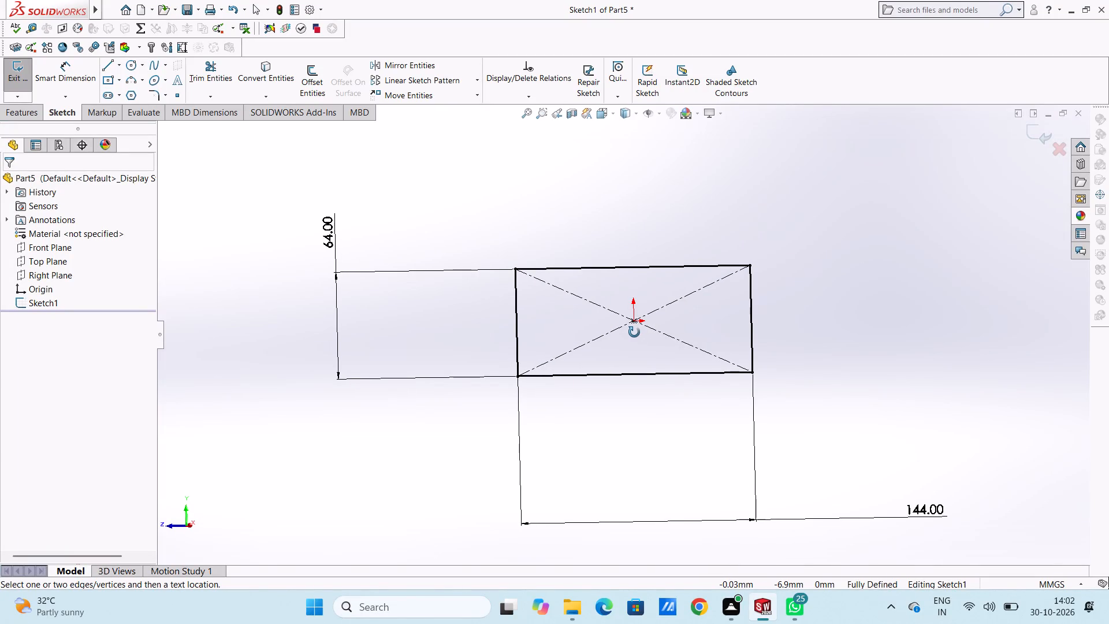
Set the rectangle's vertical dimension to 87 mm.
middle_click(634, 332)
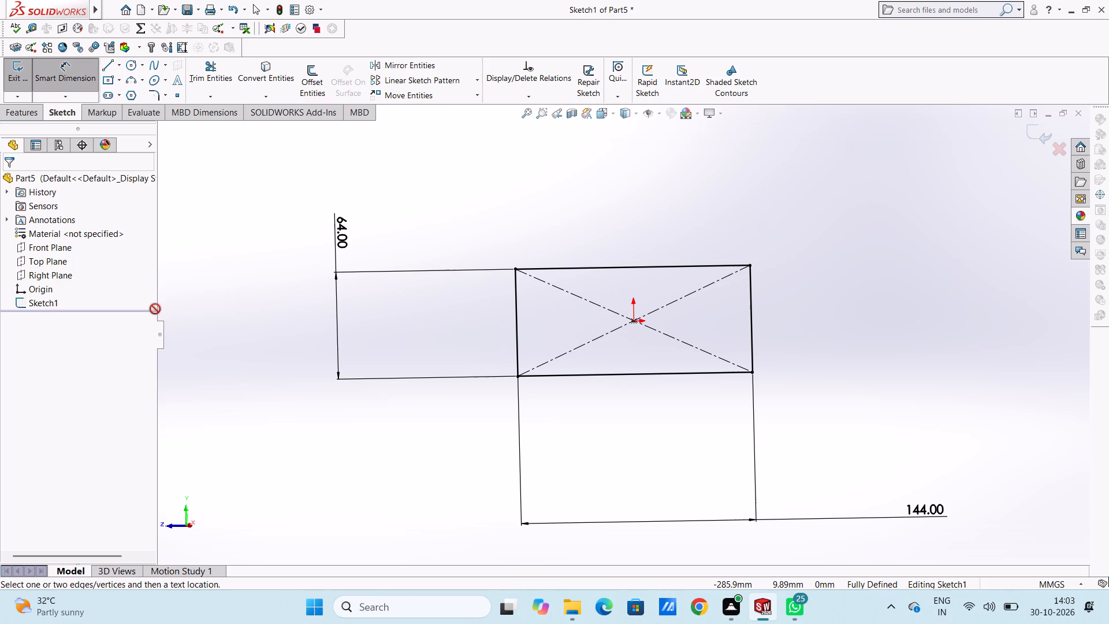
double_click(337, 272)
click(378, 231)
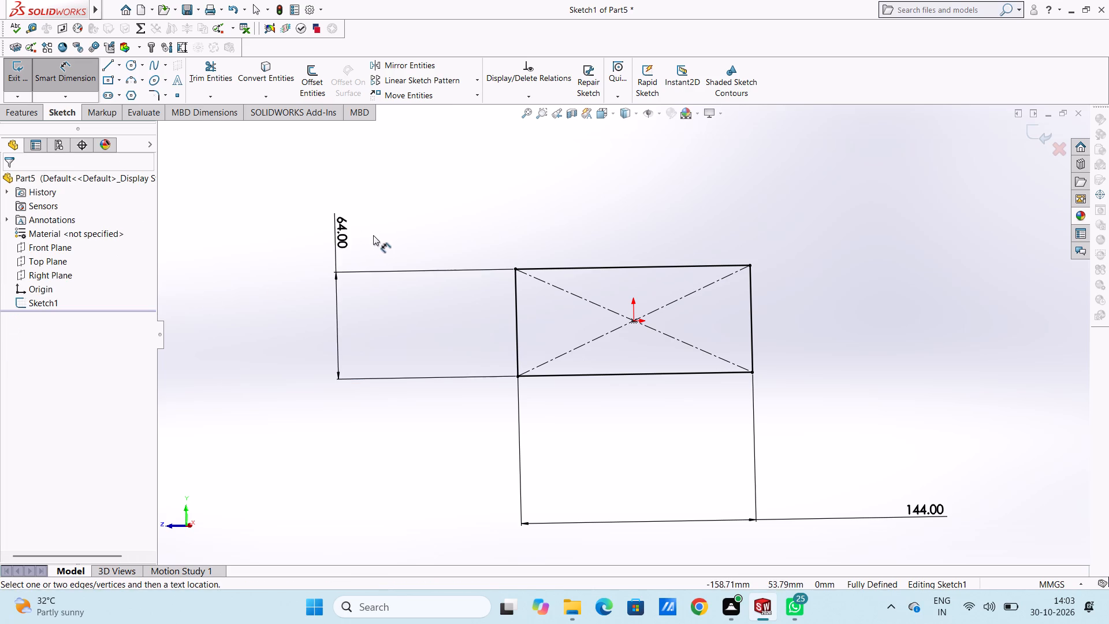
double_click(337, 235)
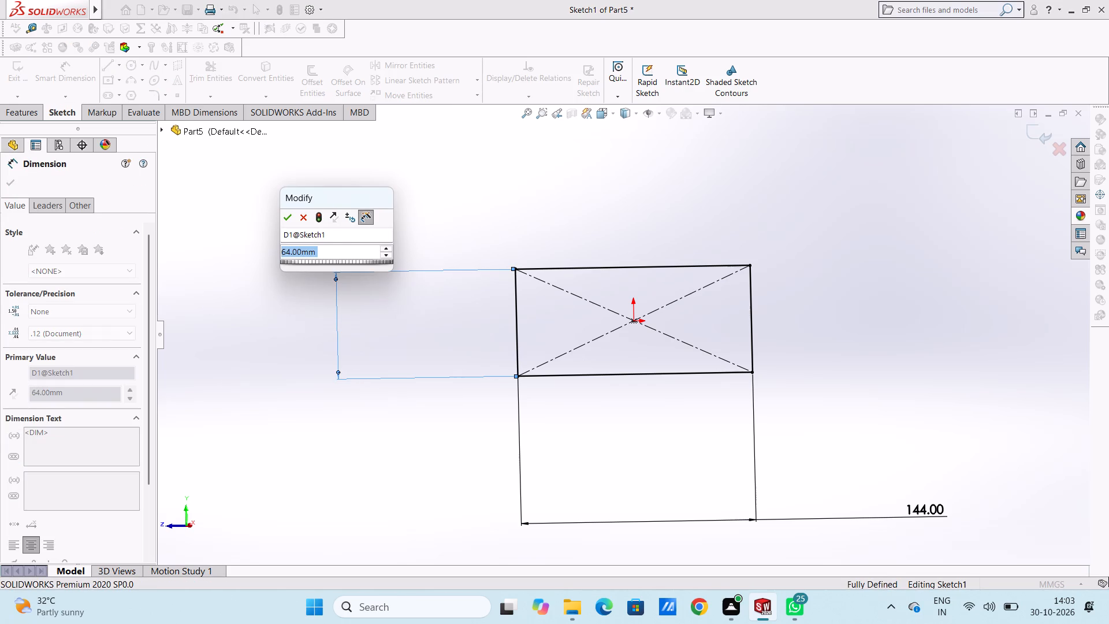
text(87)
key(Return)
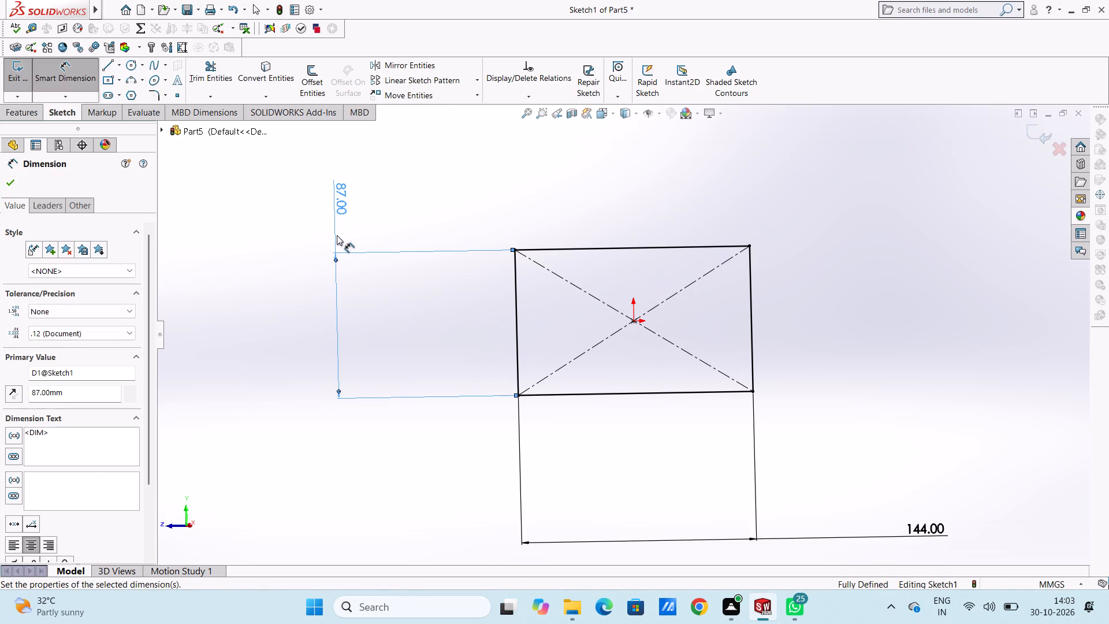
click(556, 192)
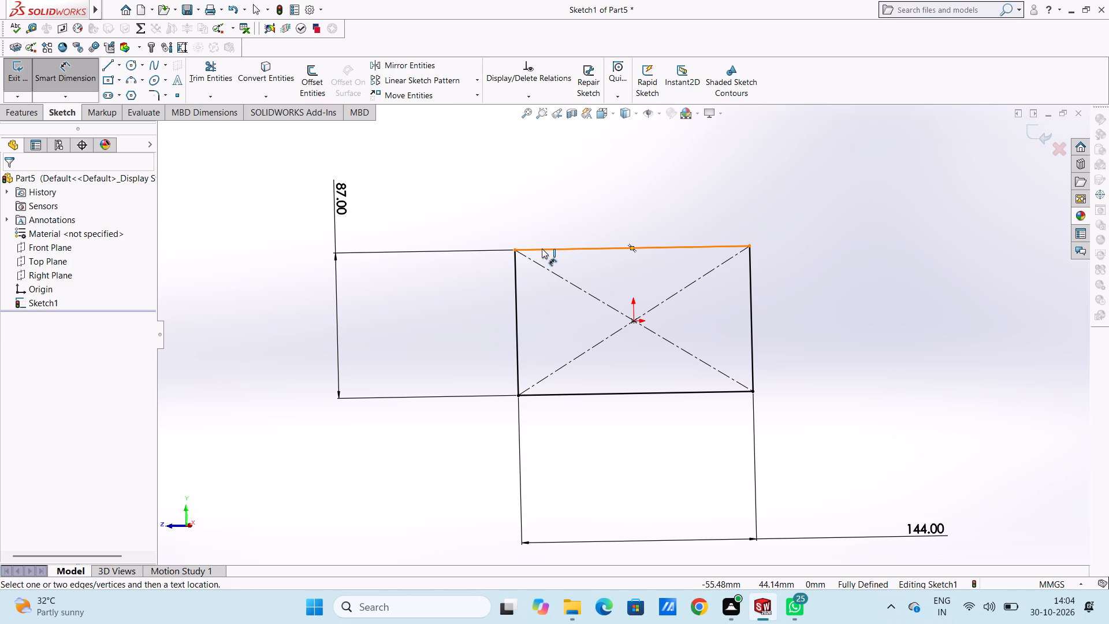
Extrude the rectangle as a blind boss with a depth of 44.5 mm.
click(65, 81)
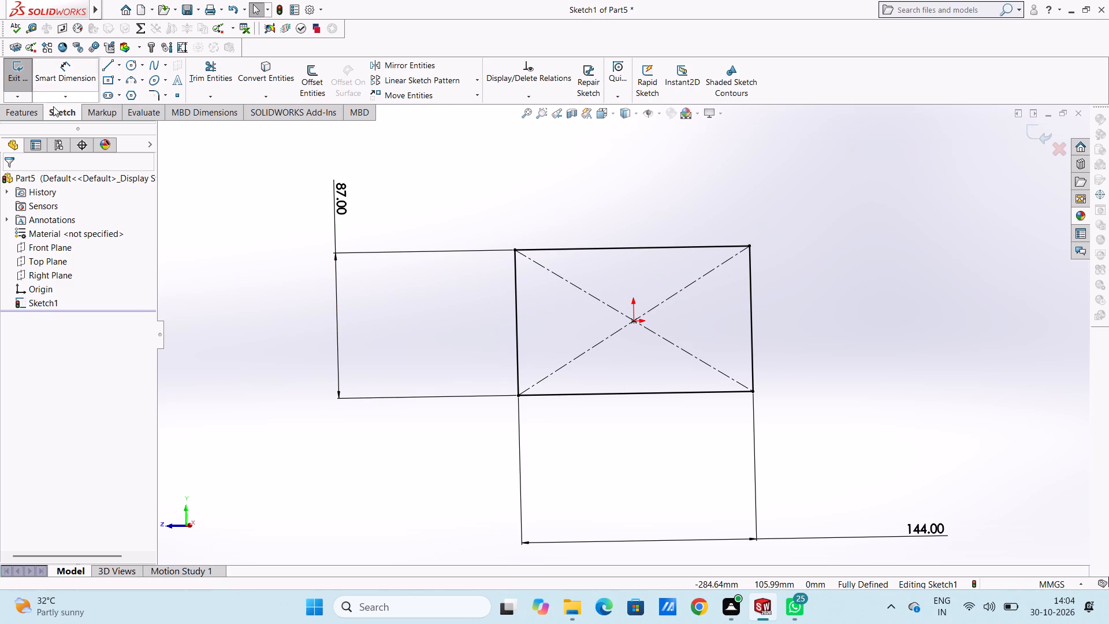
click(31, 112)
click(25, 80)
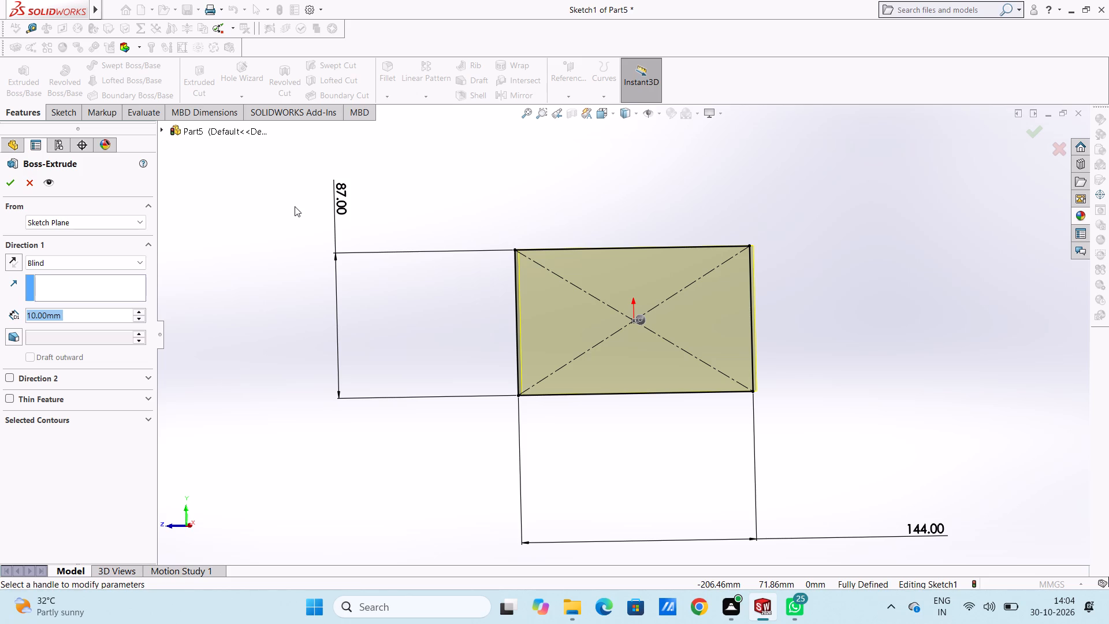
text(44)
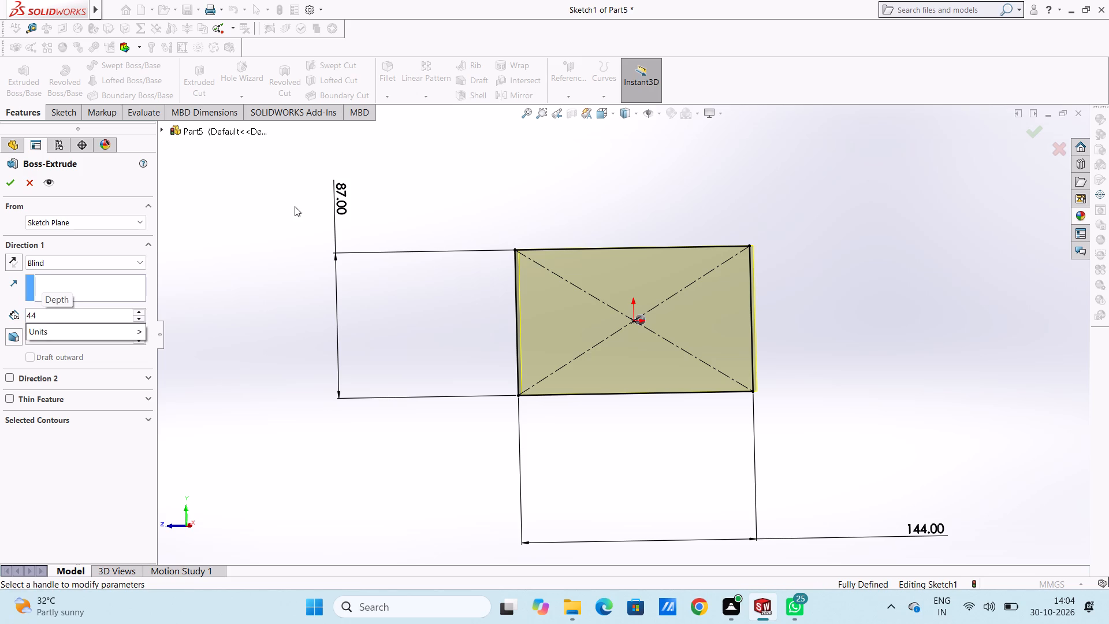
text(.5)
key(Return)
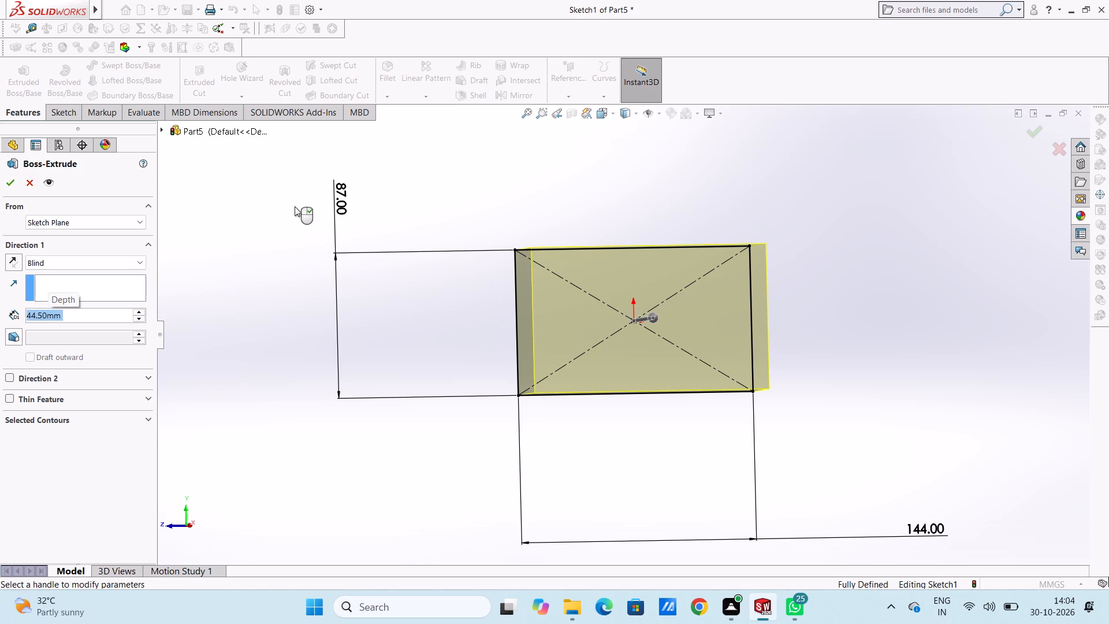
click(6, 180)
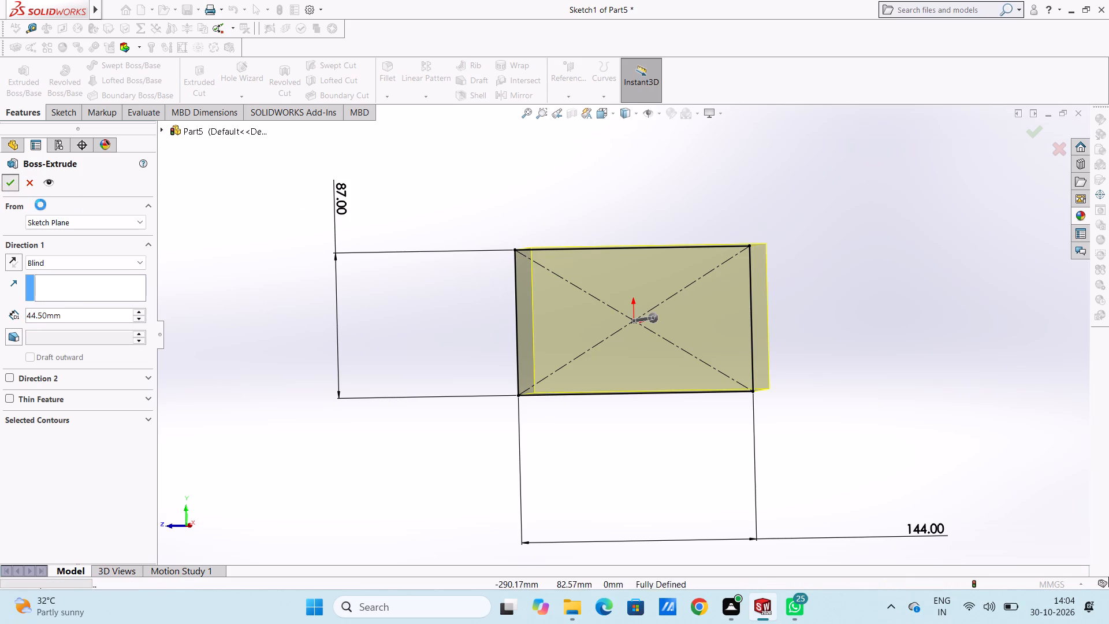
click(213, 240)
Start a new sketch on the block's large rectangular face, seen in the Right view.
middle_drag(274, 247, 383, 300)
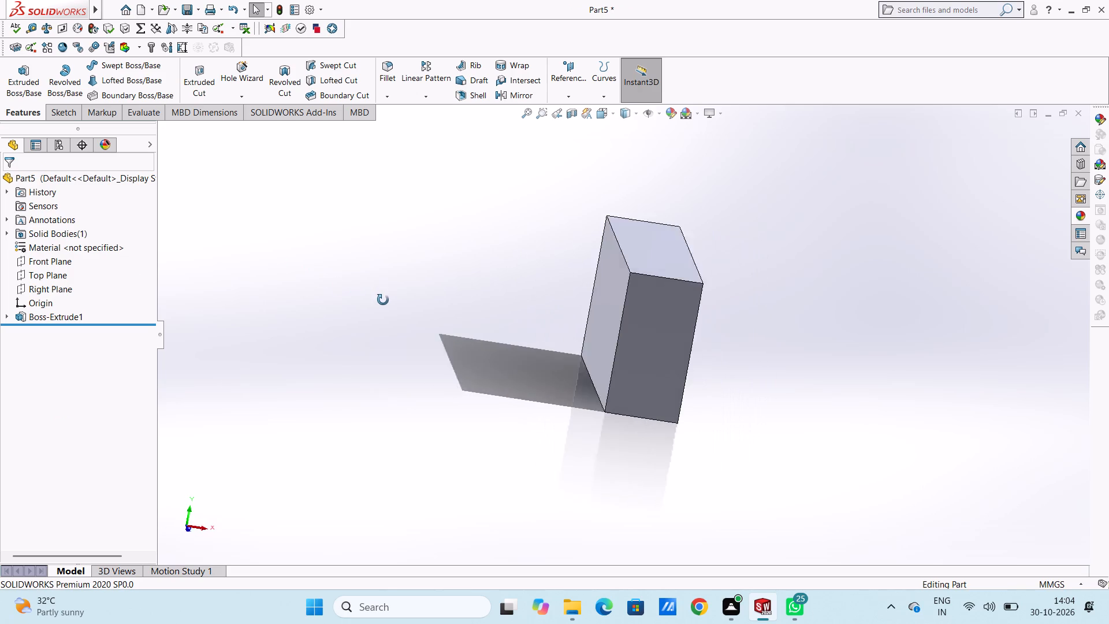
middle_drag(383, 300, 369, 286)
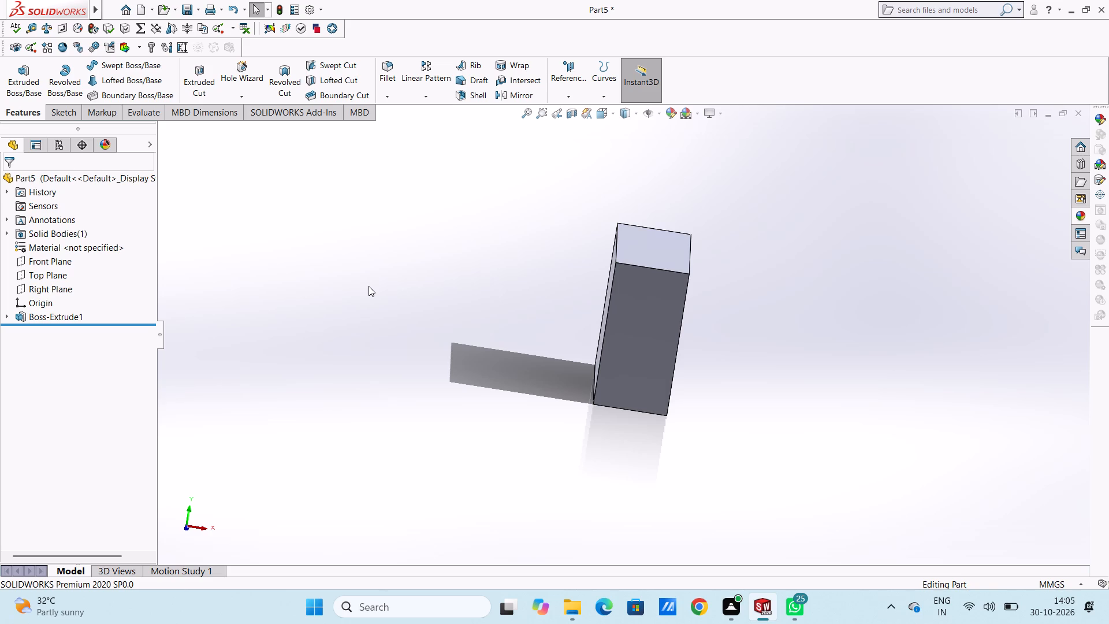
key(ctrl+7)
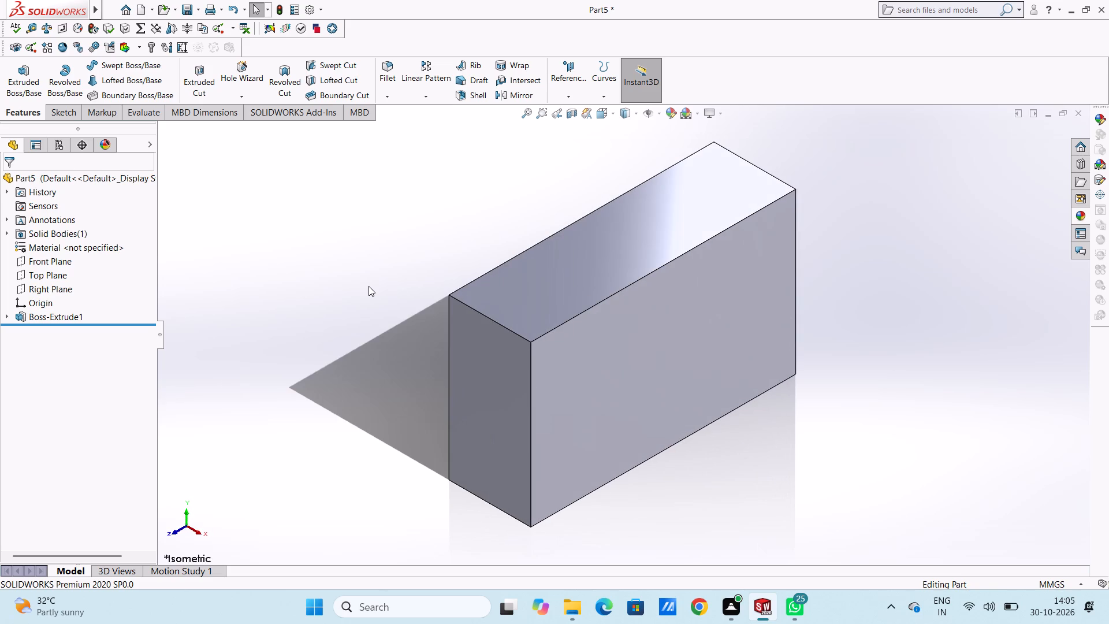
key(ctrl+4)
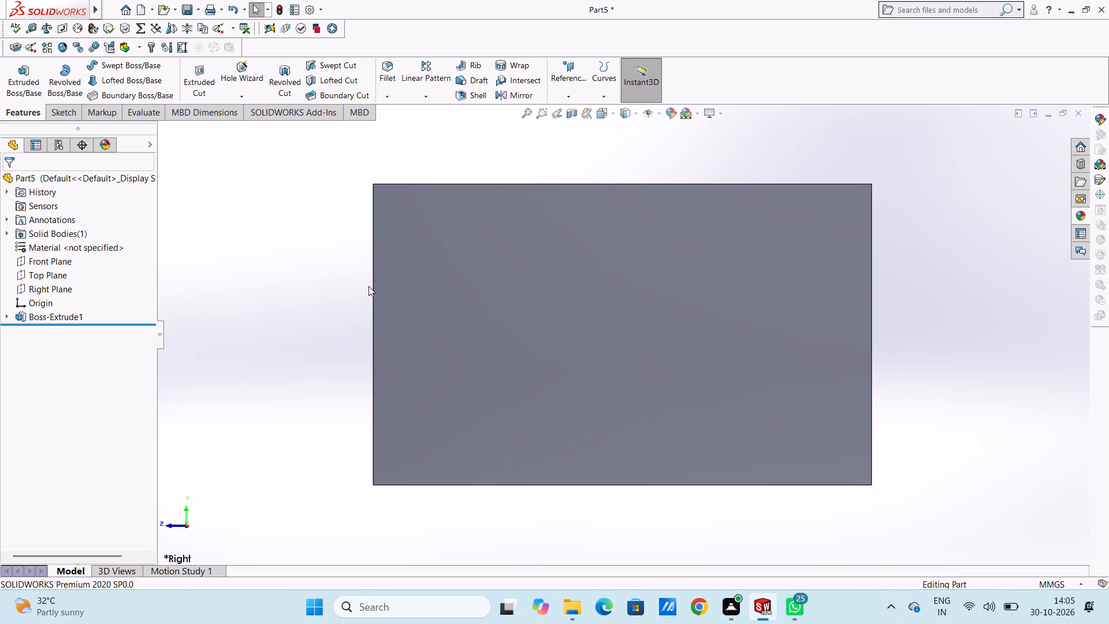
scroll(553, 238, up, 3)
click(661, 344)
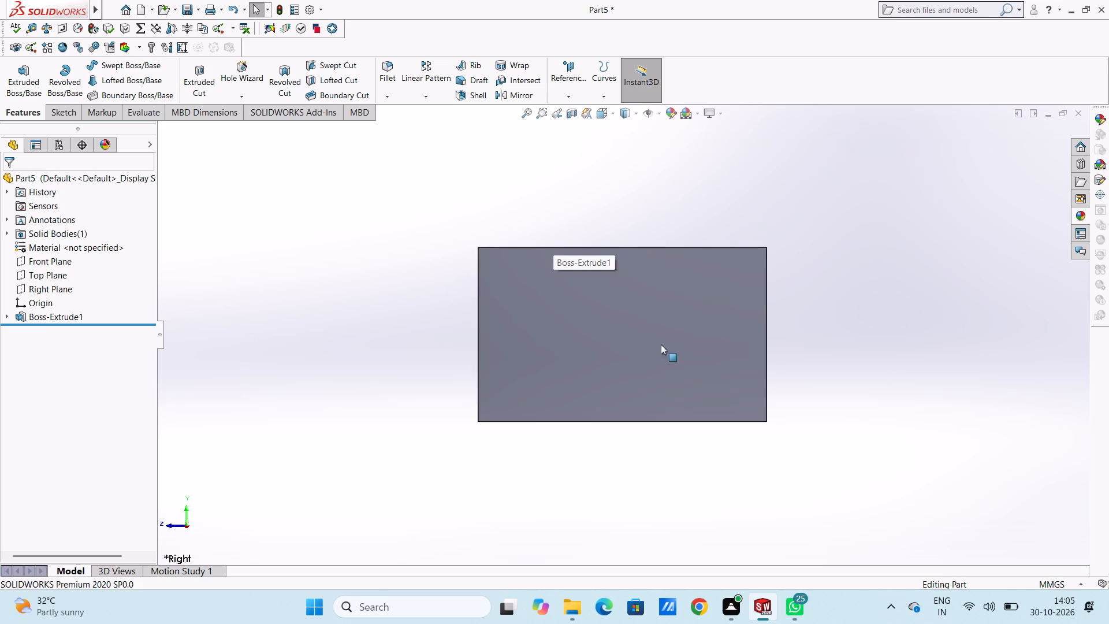
click(708, 312)
click(682, 215)
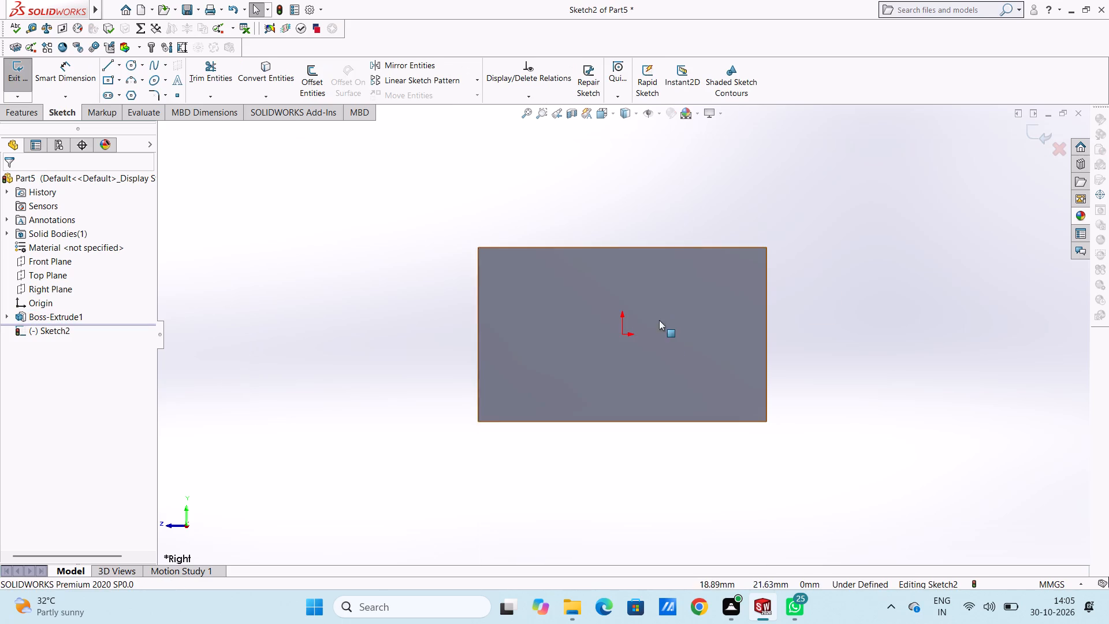
Sketch a circle of about 30 mm radius on the face, centered level with the origin and about 36 mm toward the block's negative-Z end.
scroll(667, 335, up, 2)
scroll(663, 369, down, 3)
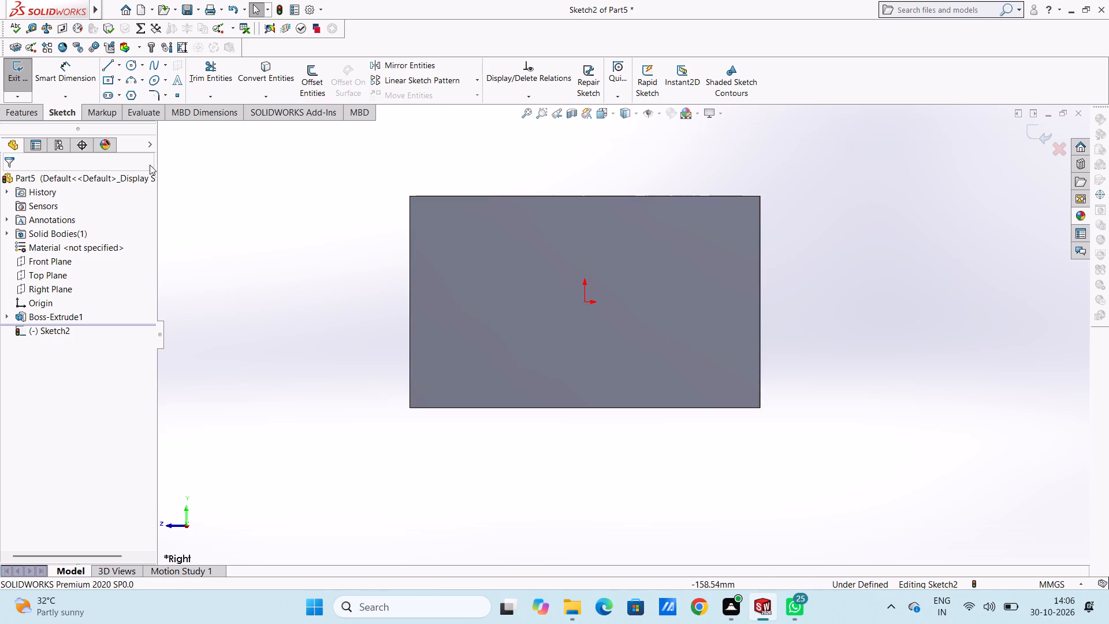
click(131, 65)
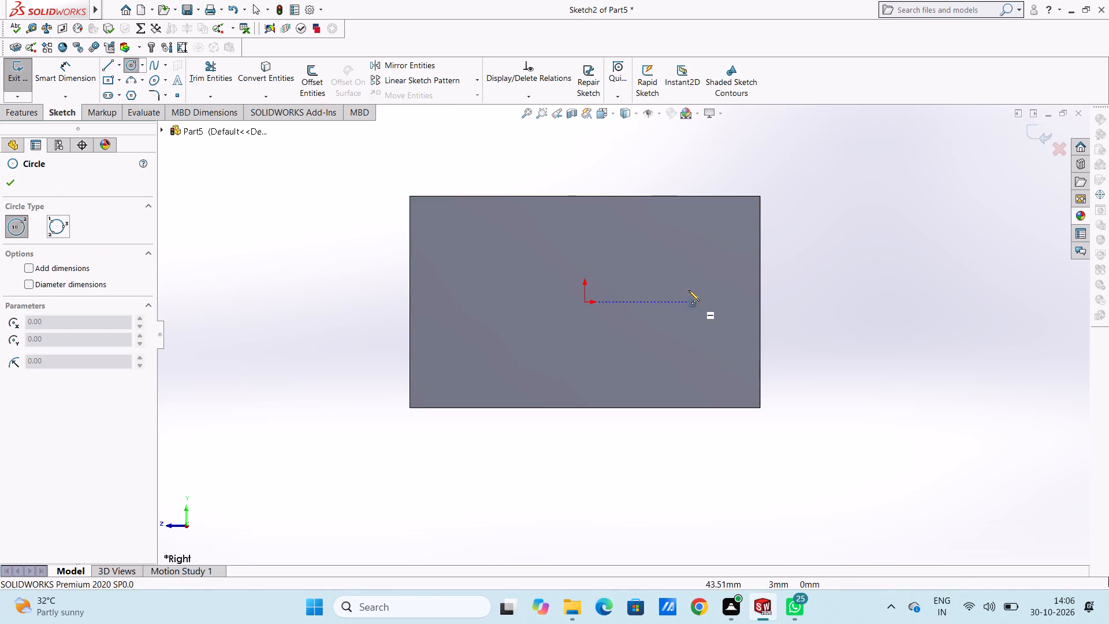
click(672, 302)
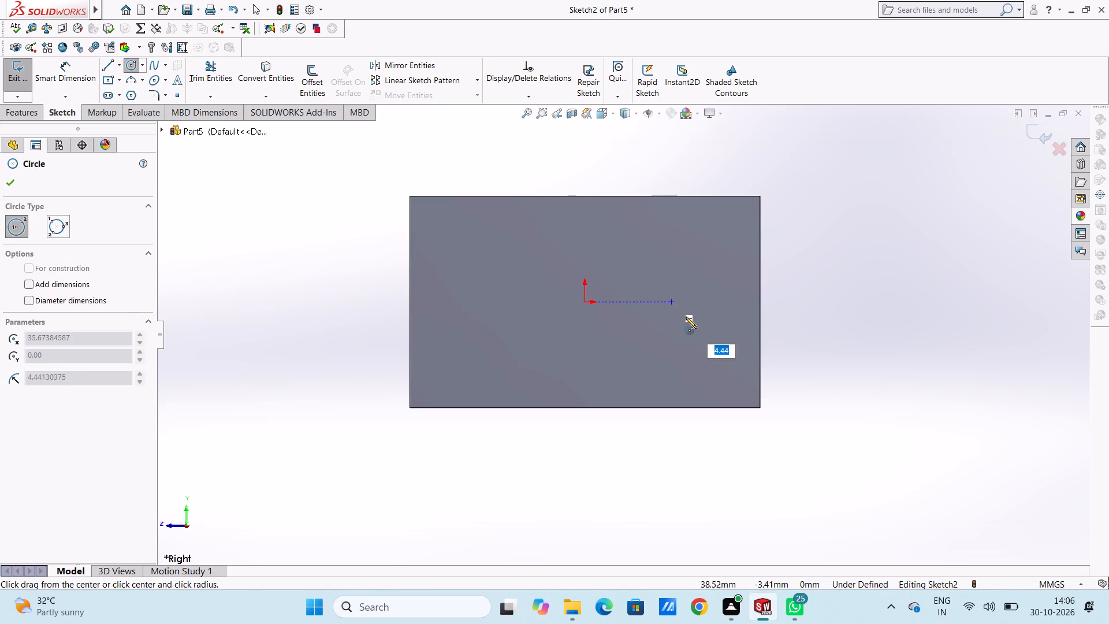
click(716, 361)
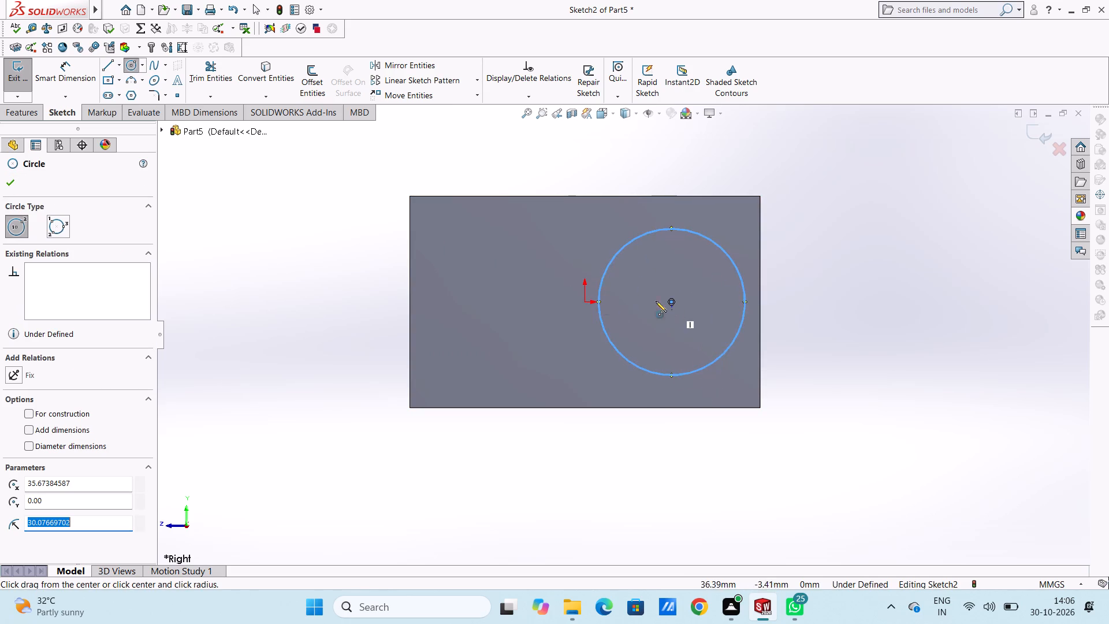
click(7, 181)
click(209, 233)
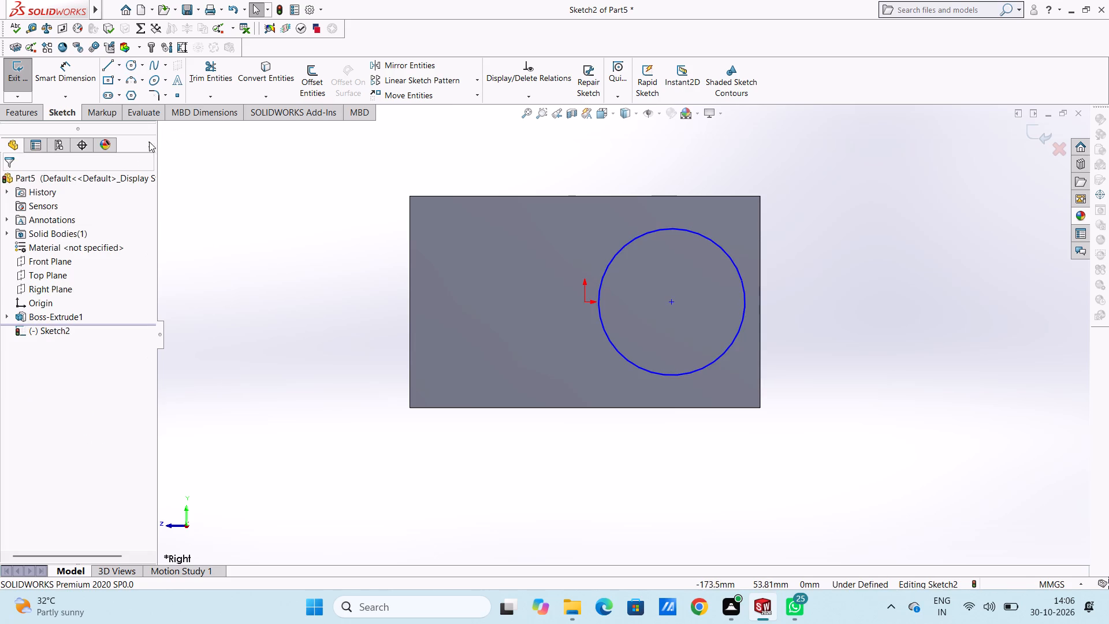
Add a 60 mm diameter Smart Dimension to the circle.
click(70, 74)
click(656, 373)
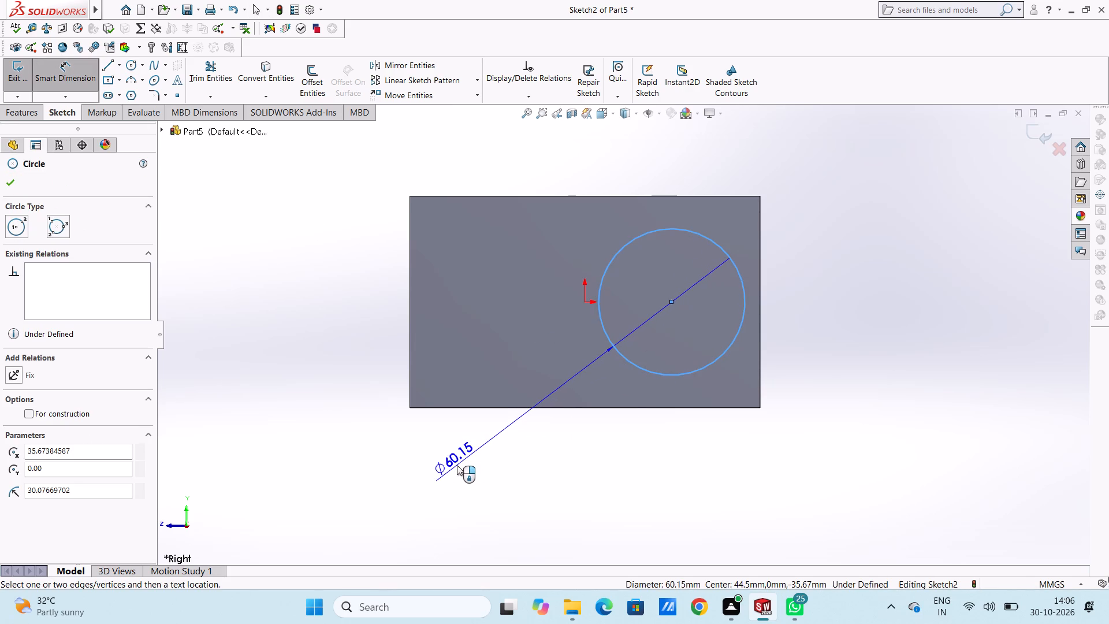
click(457, 465)
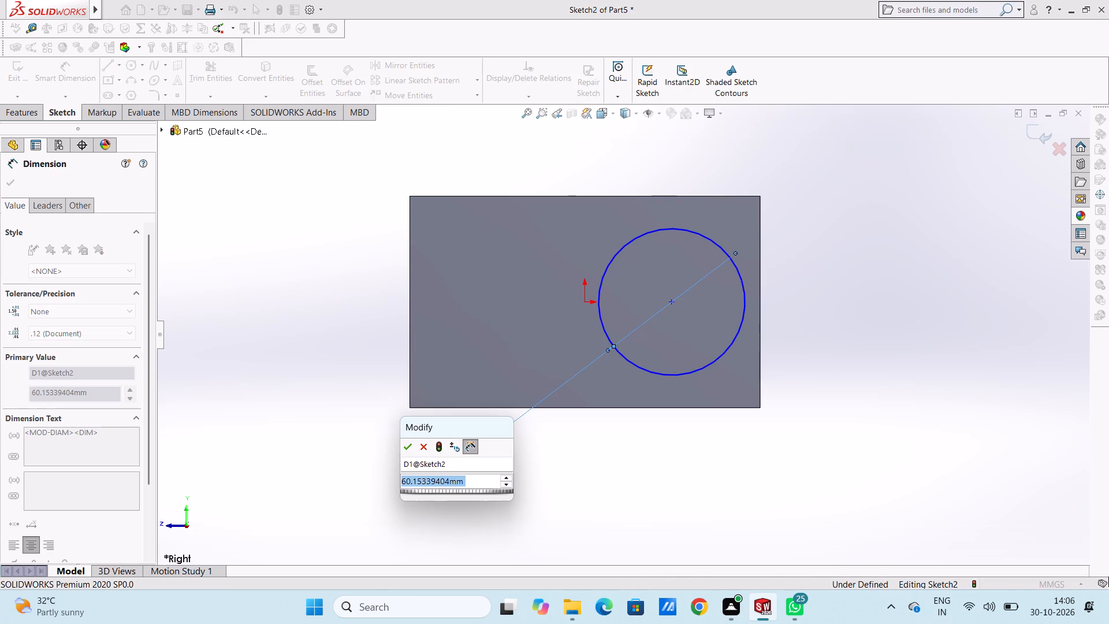
text(60)
key(Return)
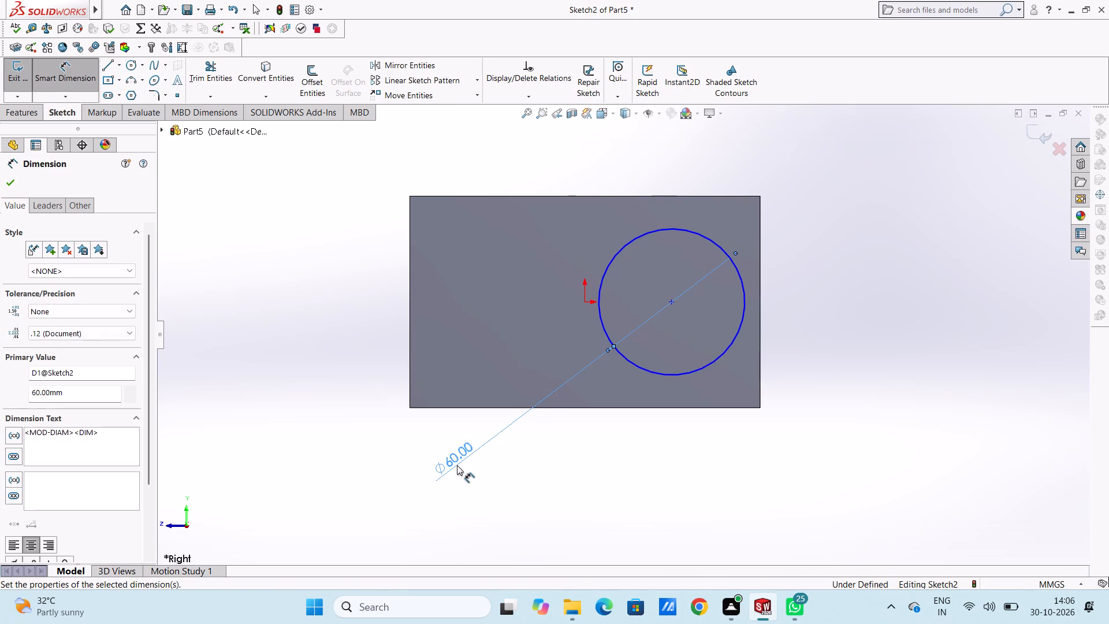
click(315, 322)
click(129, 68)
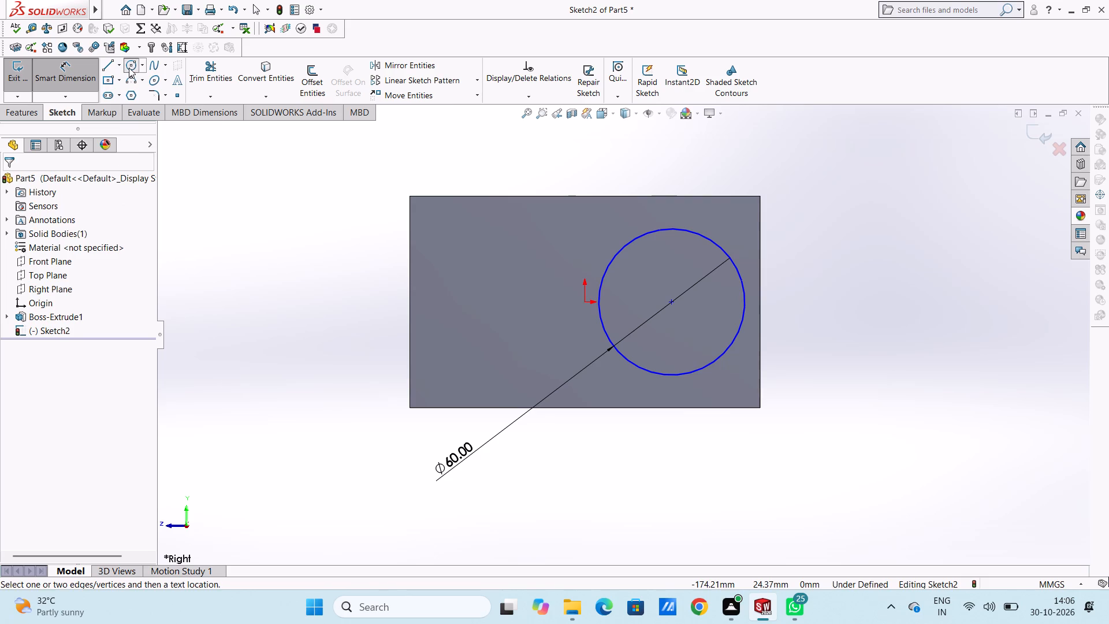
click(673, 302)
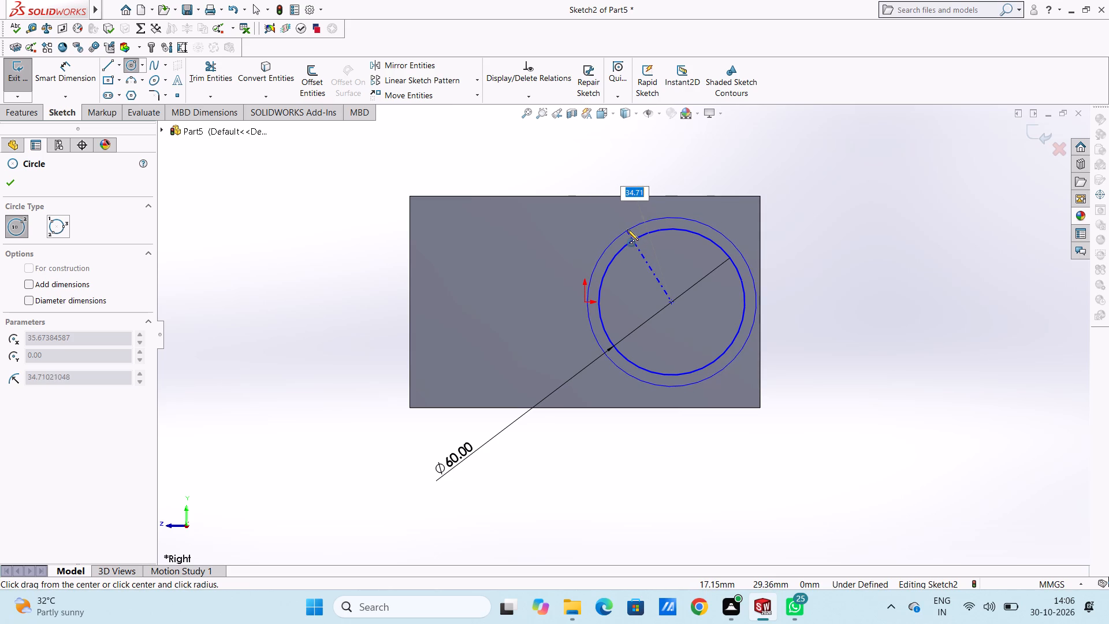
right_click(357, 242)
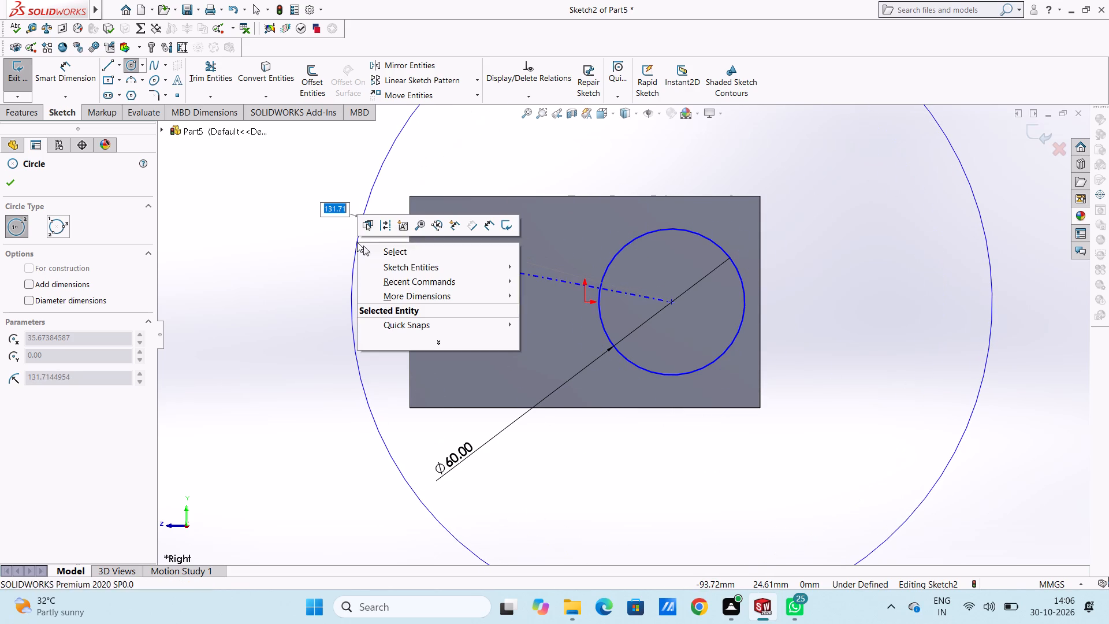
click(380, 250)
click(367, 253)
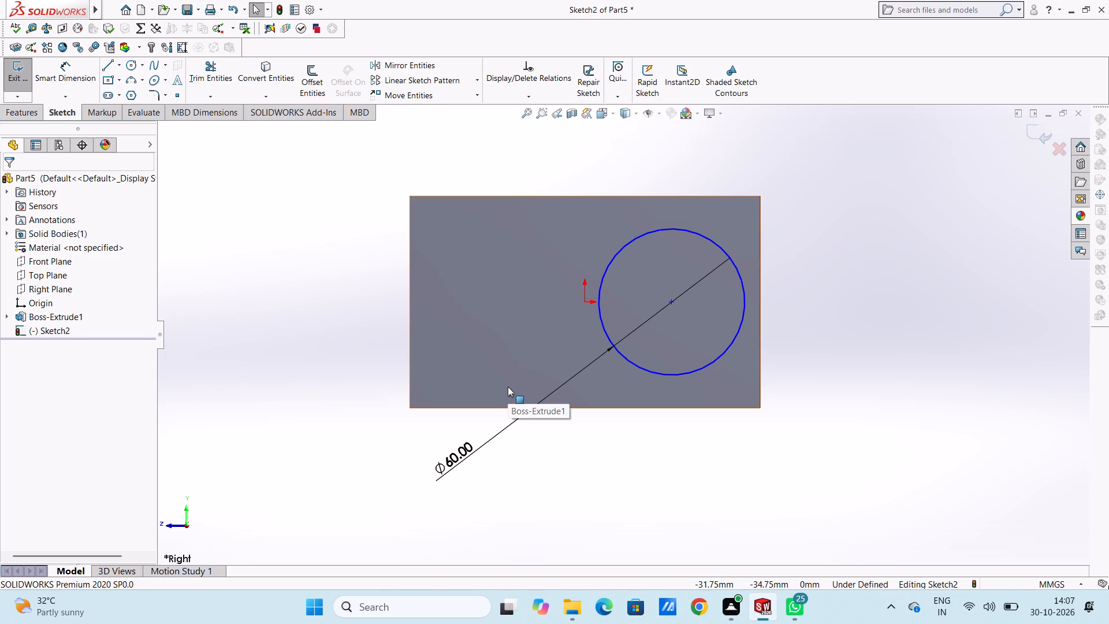
Set the circle's diameter to 53 mm.
double_click(454, 459)
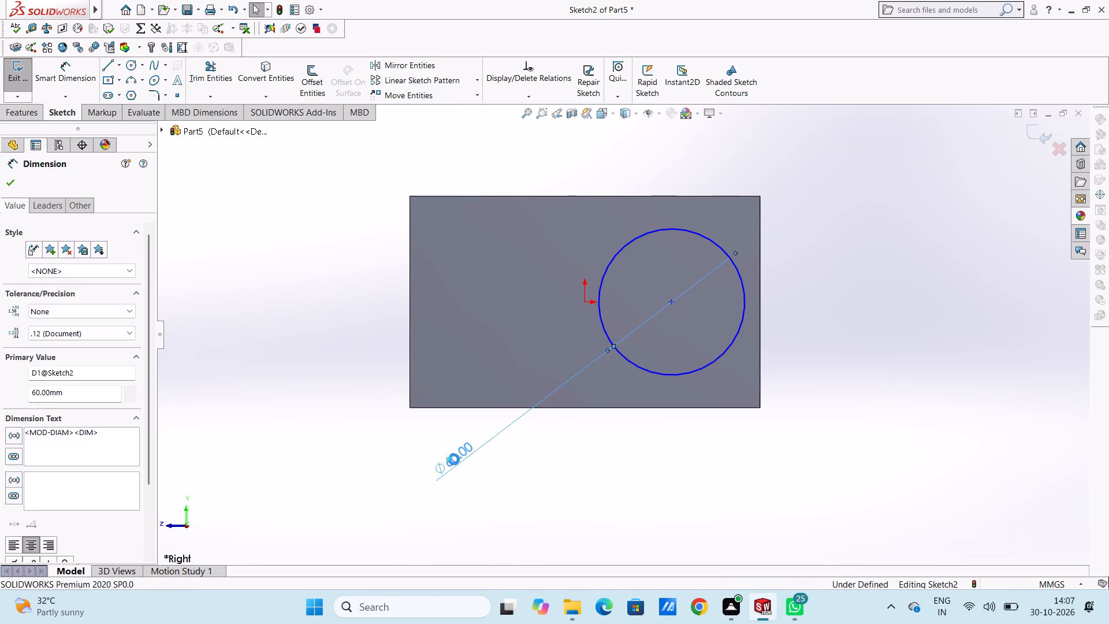
text(53)
key(Return)
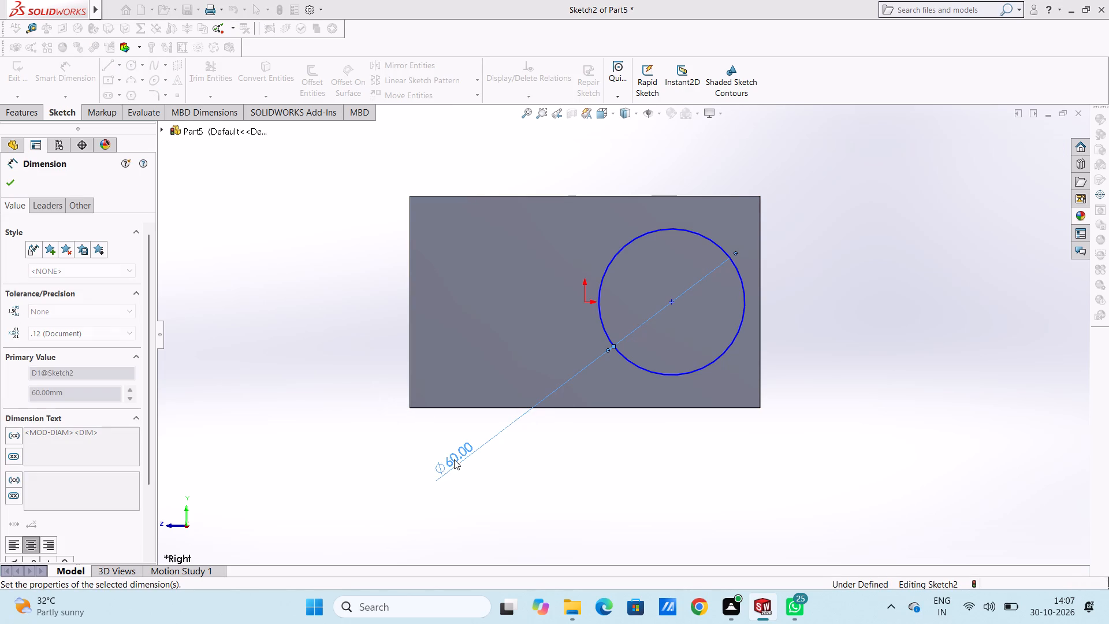
click(570, 175)
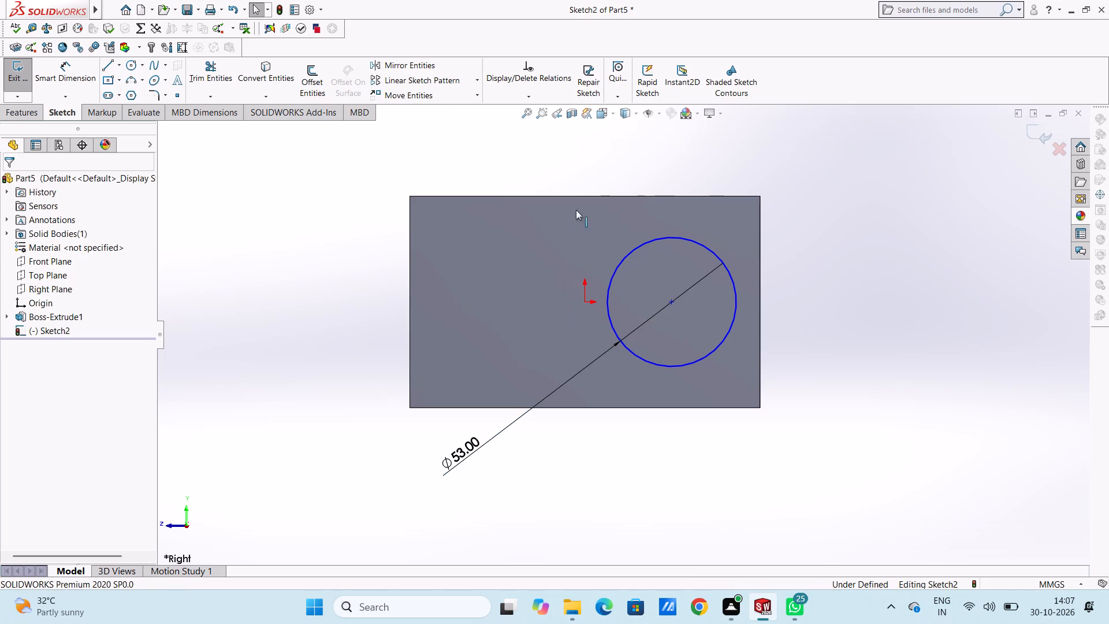
Sketch a concentric circle of 30 mm radius around the 53 mm circle.
click(128, 67)
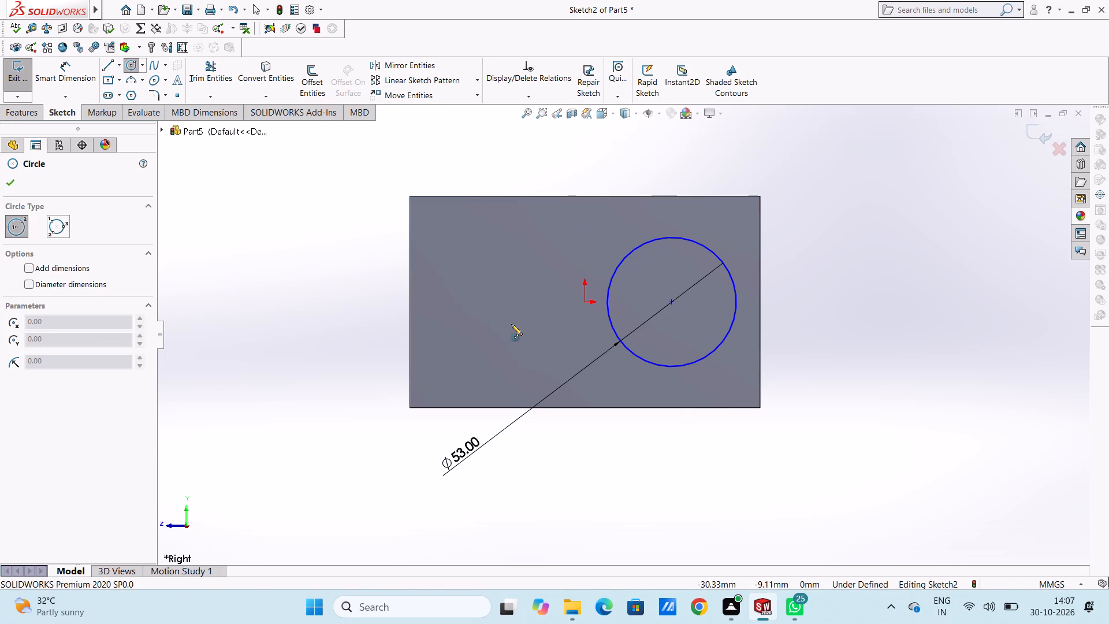
click(671, 303)
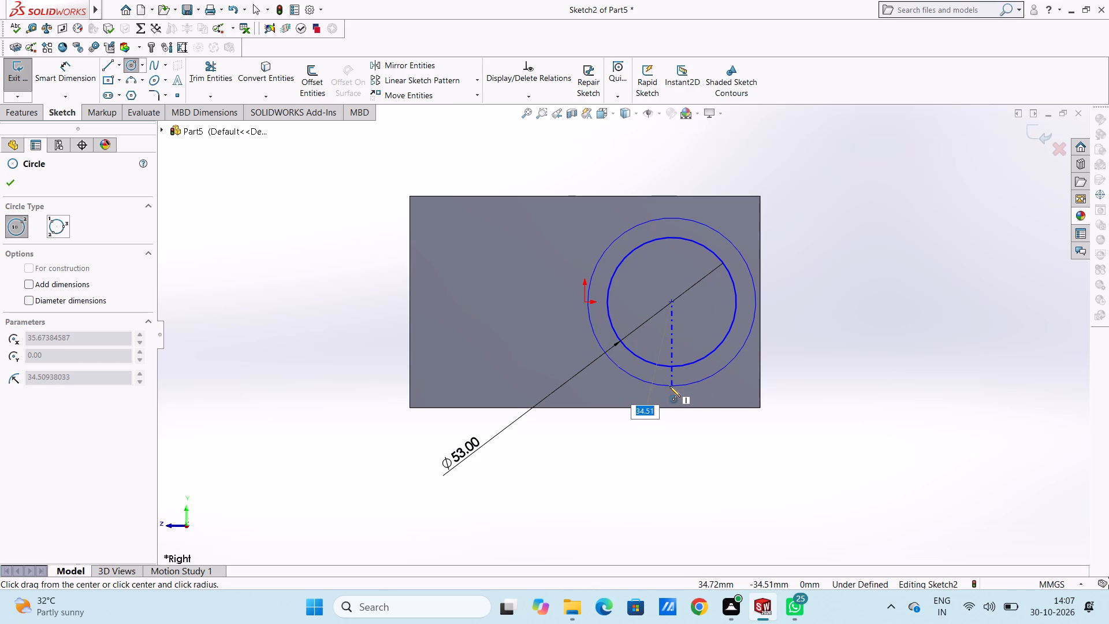
text(30)
key(Return)
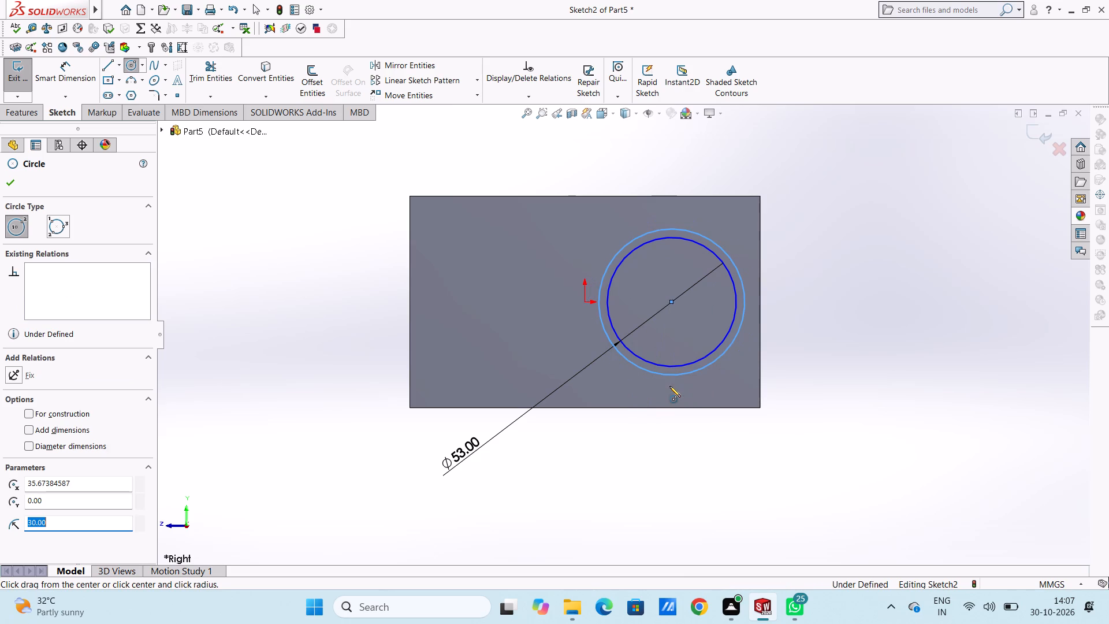
click(17, 181)
click(224, 274)
Add a diameter dimension to the outer concentric circle and set it to 63 mm.
click(69, 78)
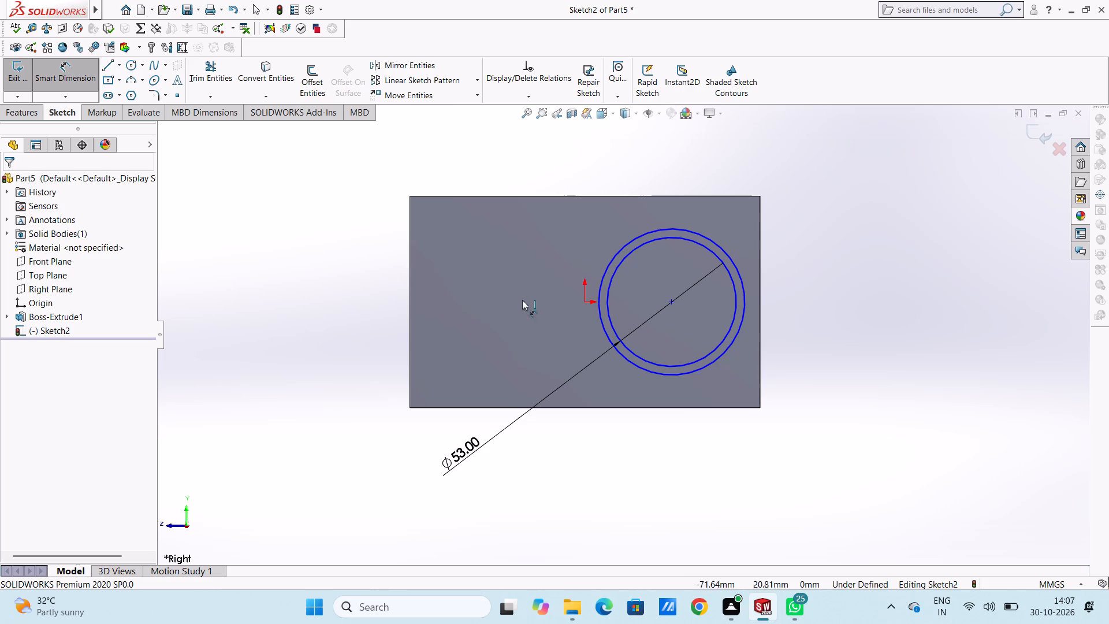
click(732, 348)
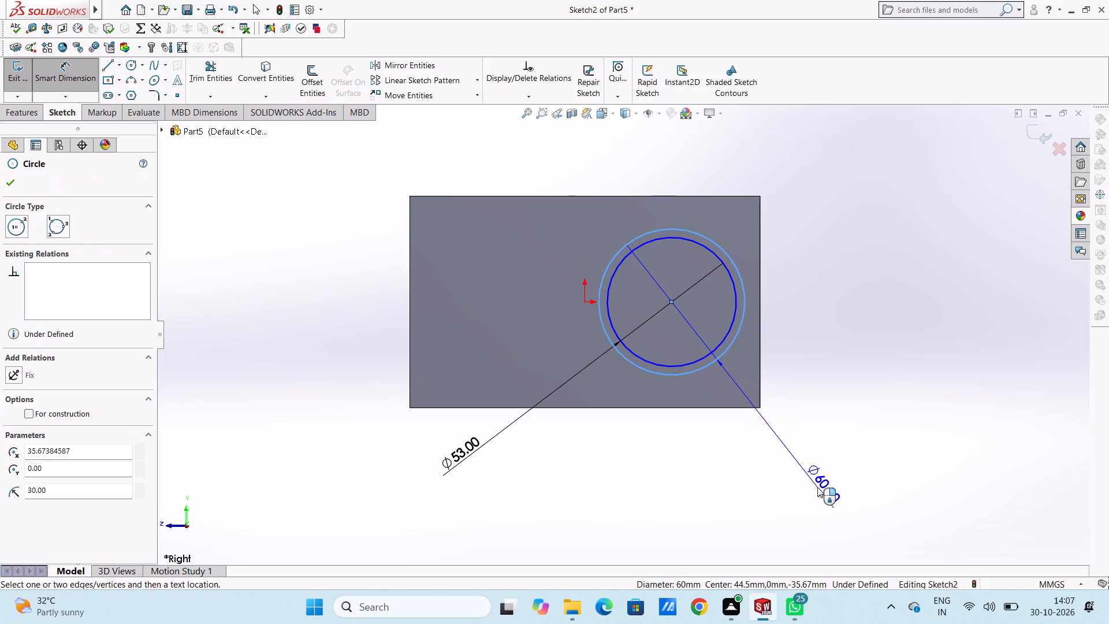
click(817, 487)
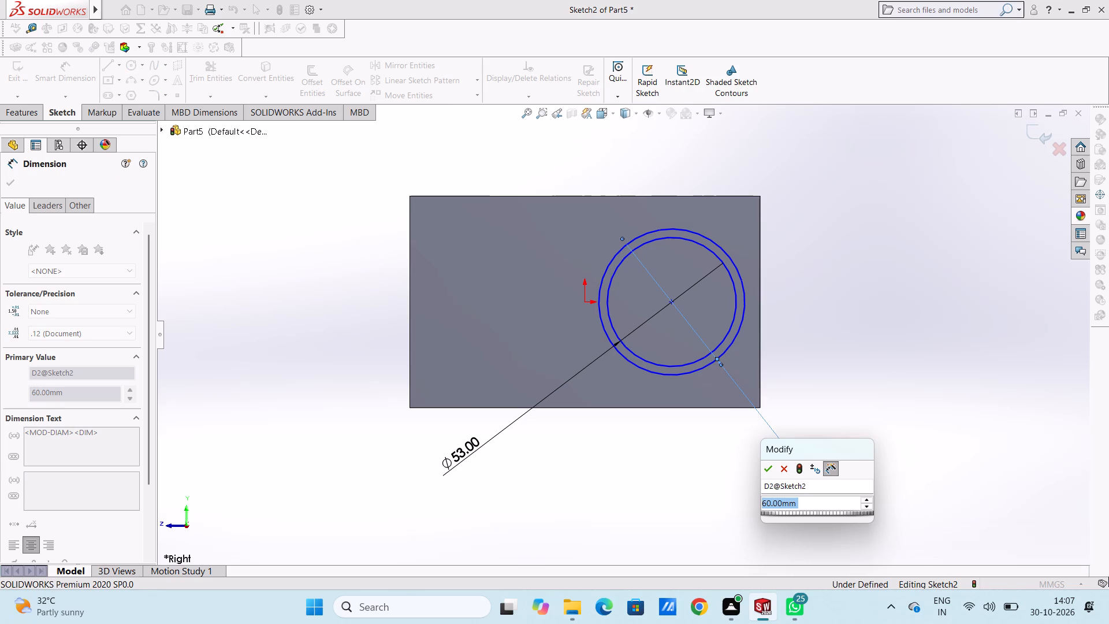
text(63)
key(Return)
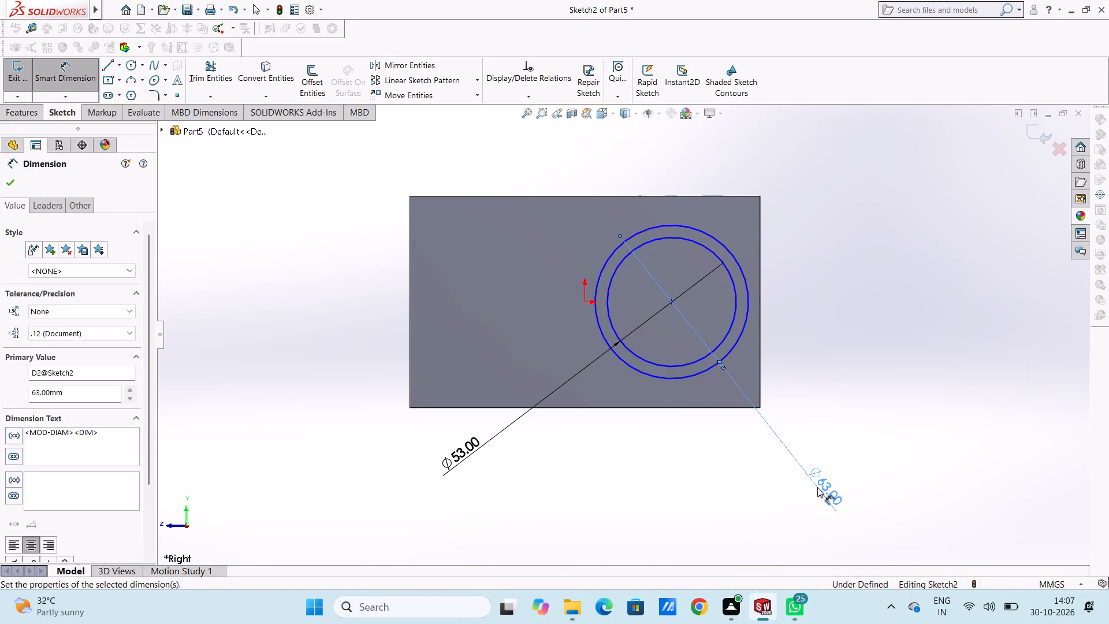
click(845, 337)
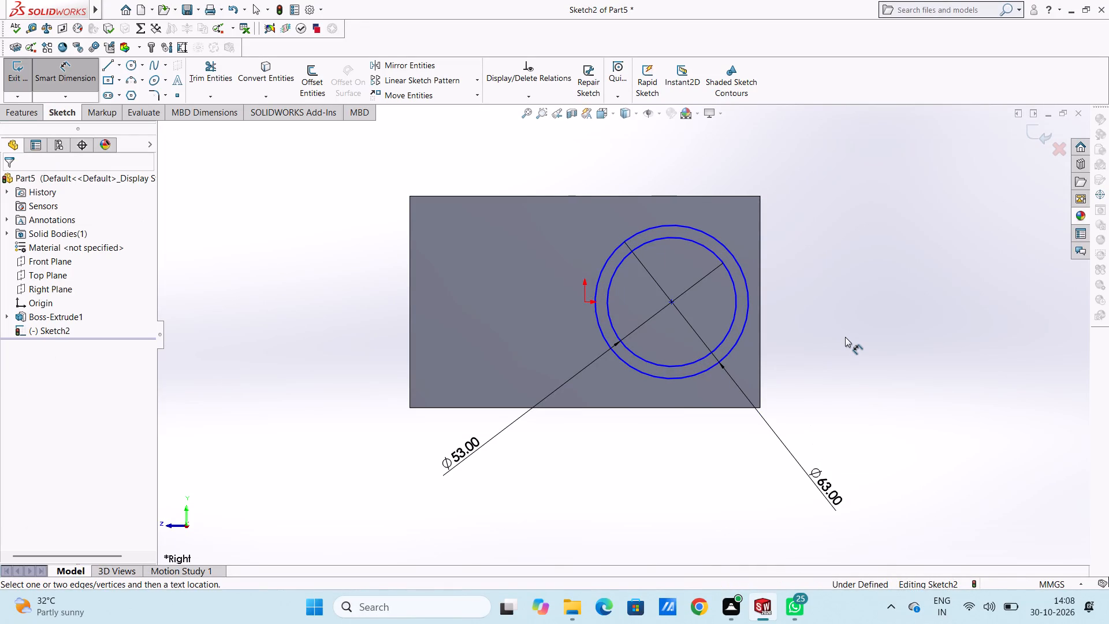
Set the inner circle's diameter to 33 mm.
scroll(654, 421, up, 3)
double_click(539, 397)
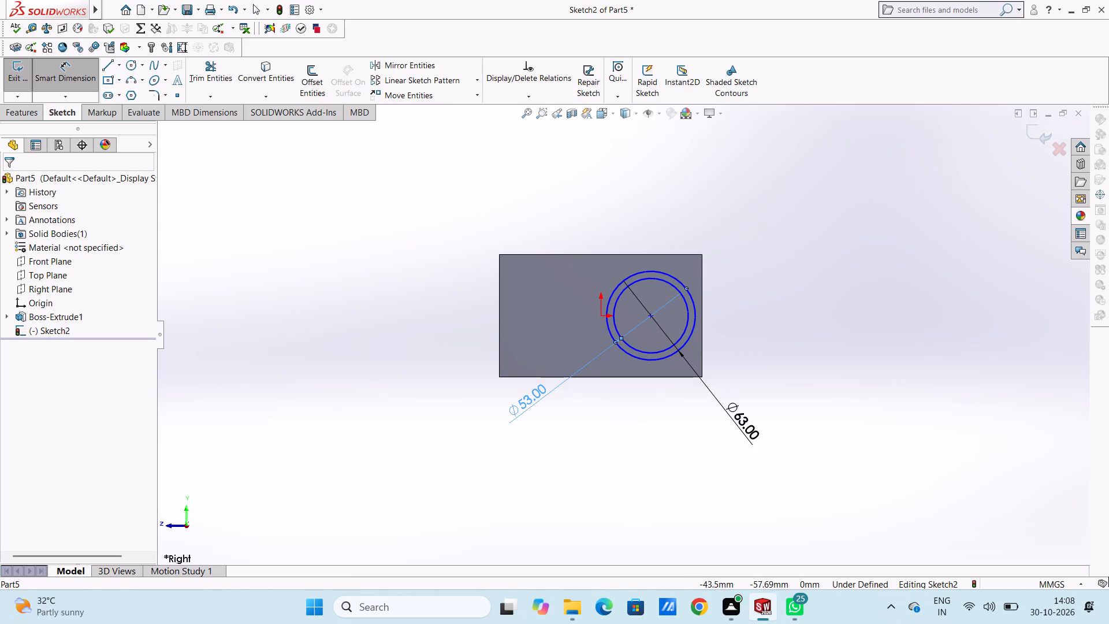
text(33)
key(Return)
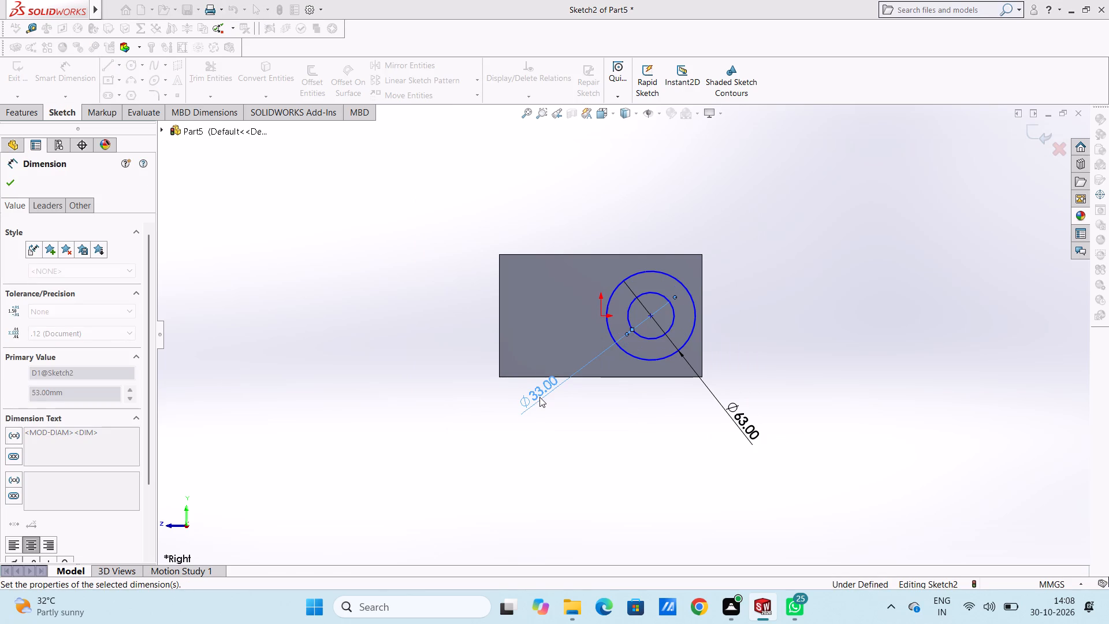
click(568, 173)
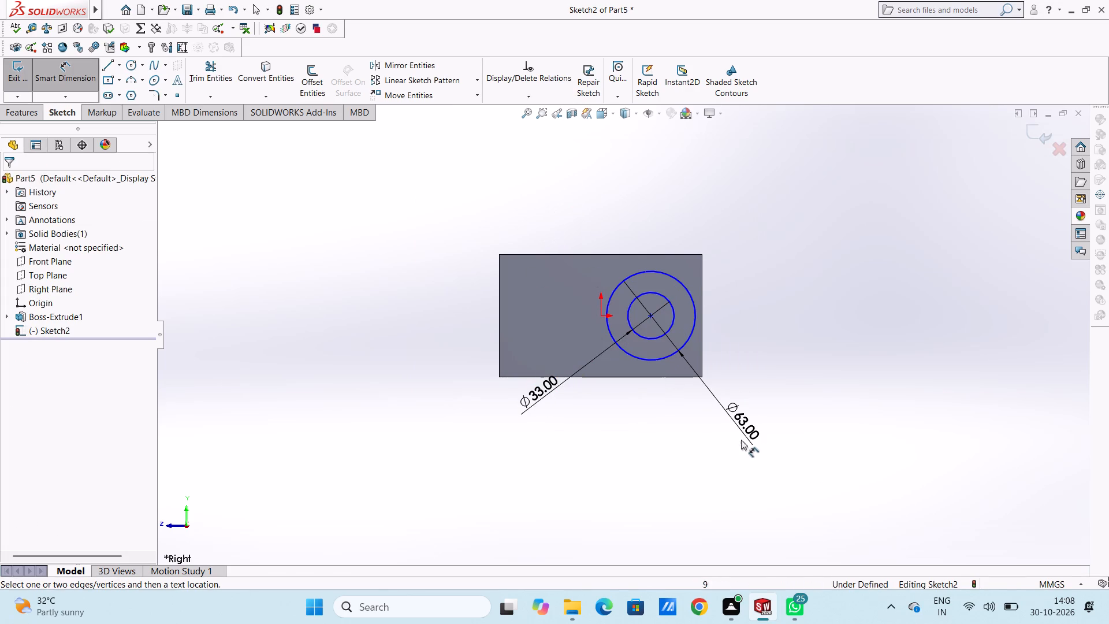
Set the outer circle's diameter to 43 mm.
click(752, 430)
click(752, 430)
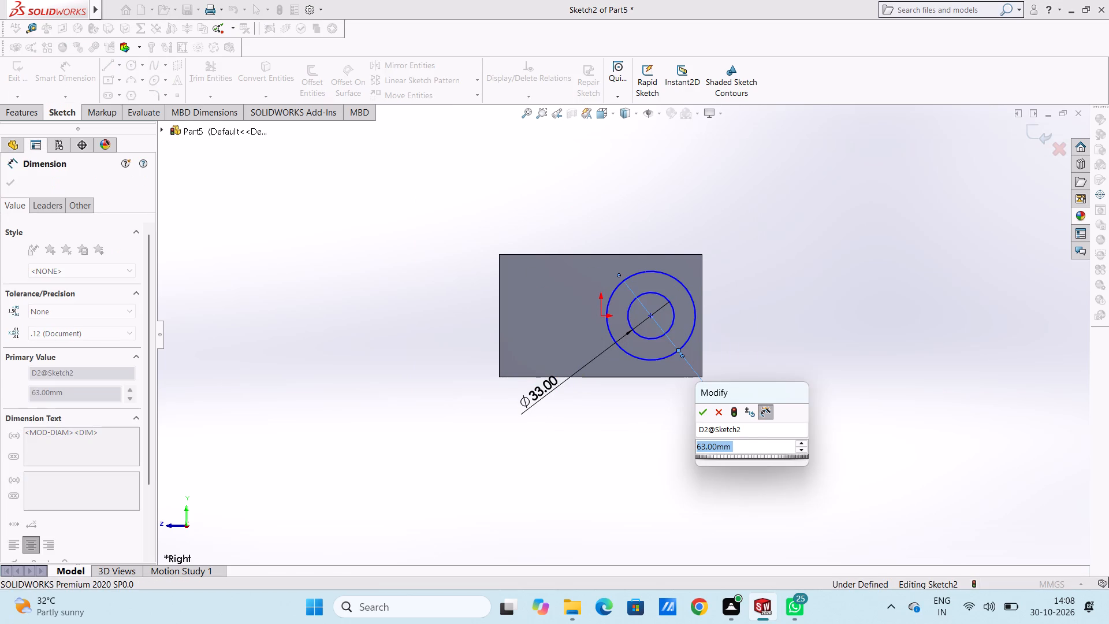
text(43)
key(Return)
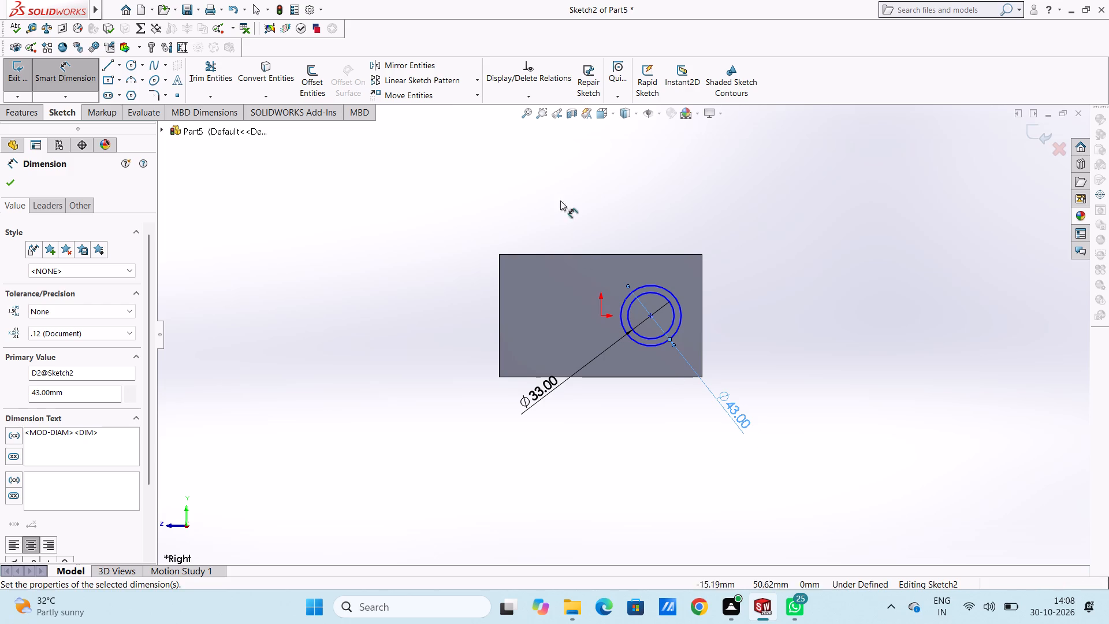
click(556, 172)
Set the inner circle's diameter to 43 mm.
scroll(586, 340, down, 2)
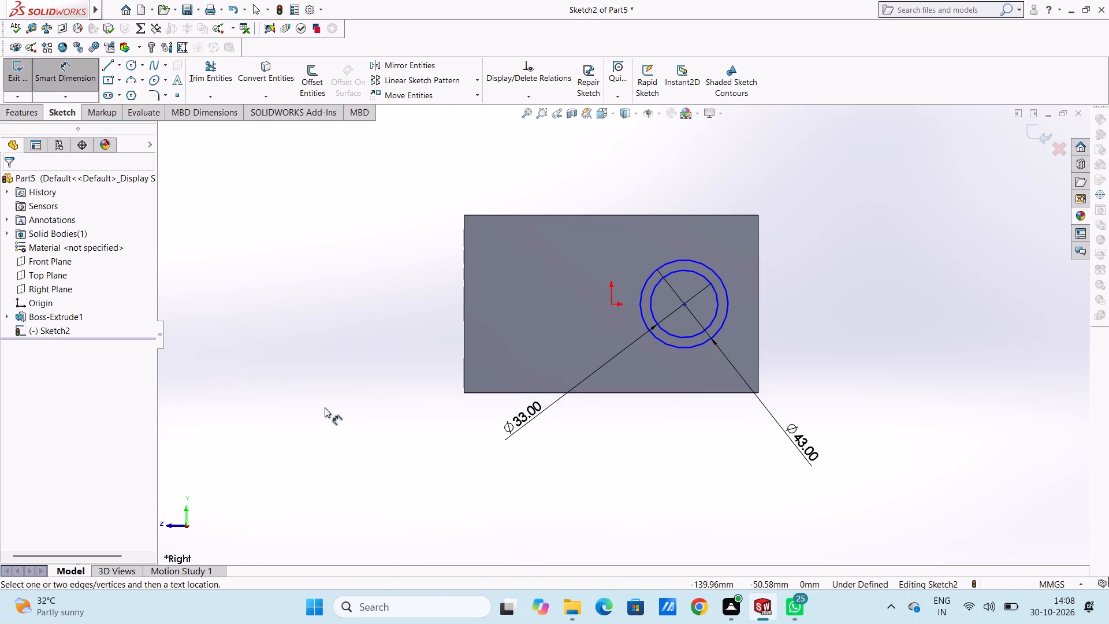
double_click(520, 424)
text(43)
key(Return)
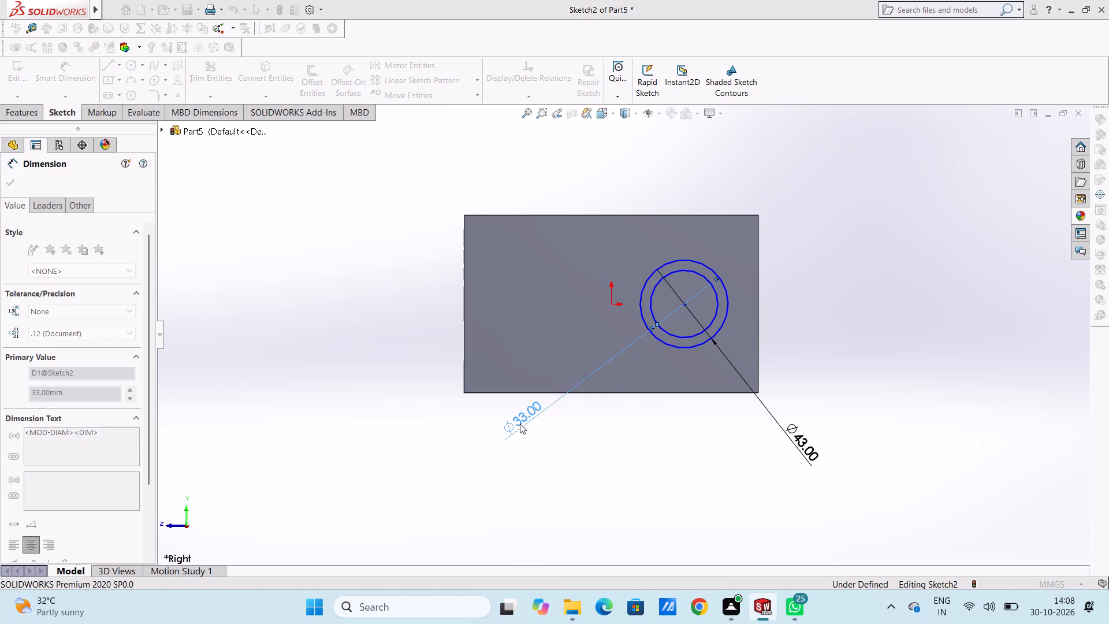
click(379, 256)
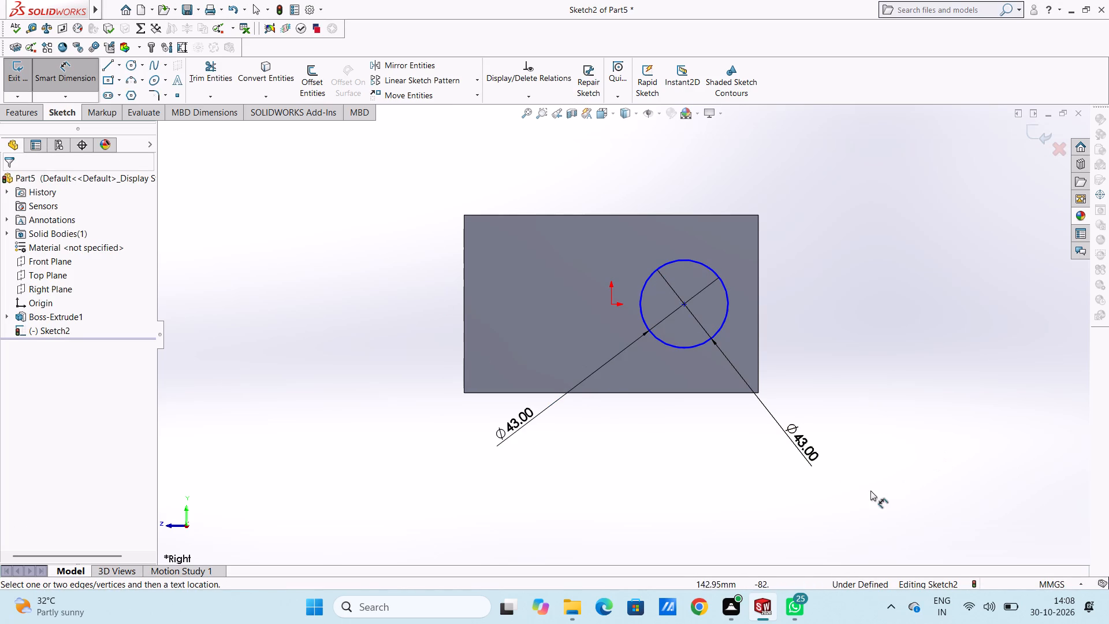
Set the outer circle's diameter to 53 mm.
double_click(797, 444)
text(53)
key(Return)
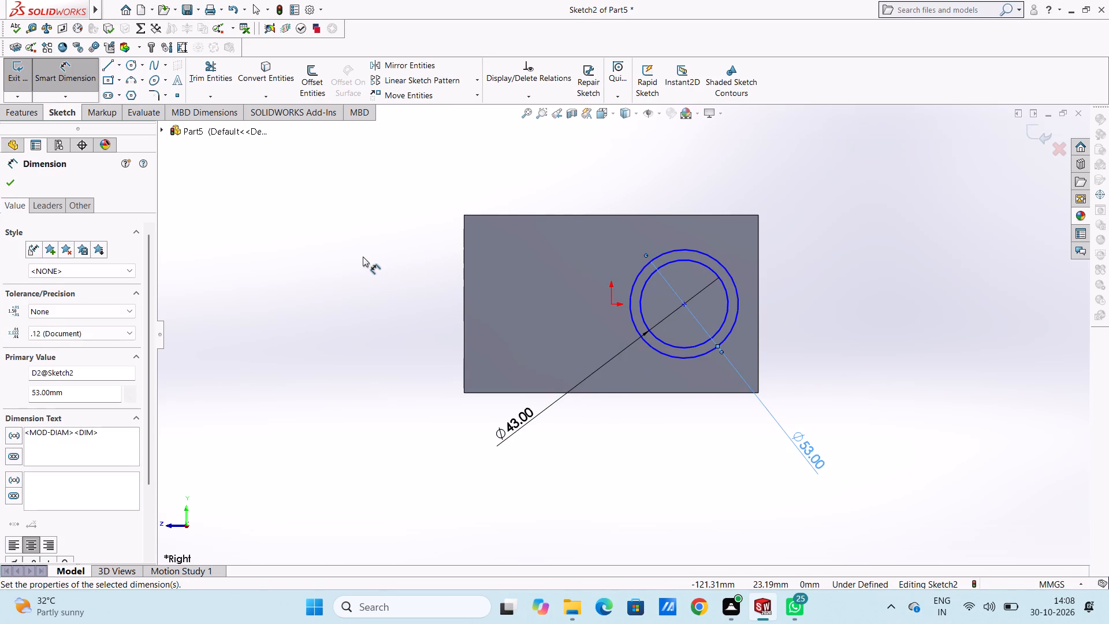
click(363, 257)
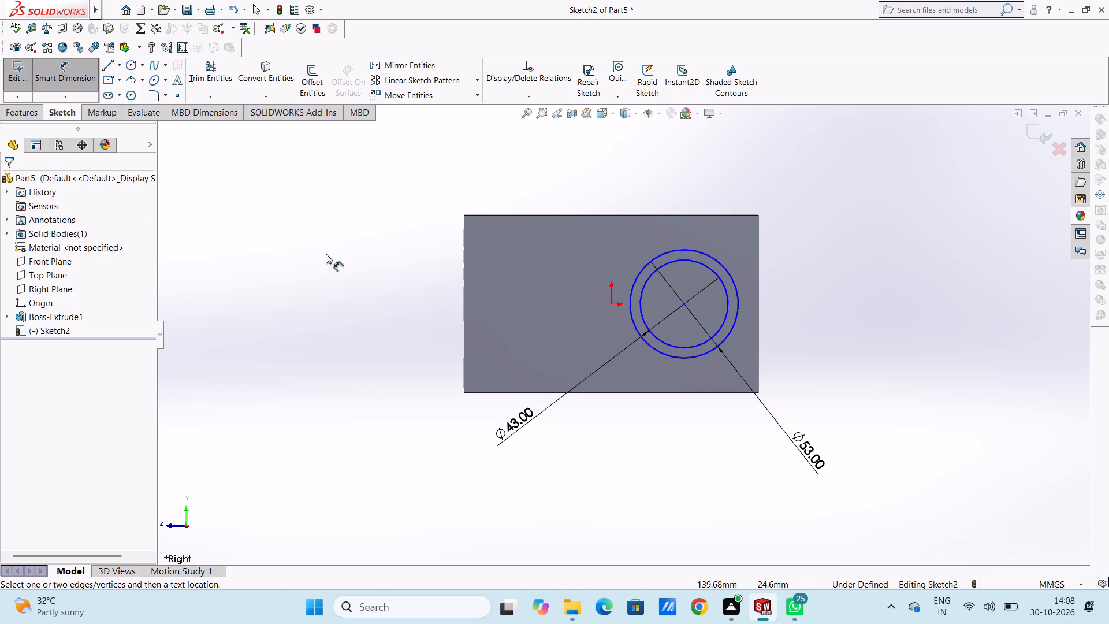
Dimension the horizontal distance from the origin to the circles' shared center and set it to 37.5 mm.
click(610, 302)
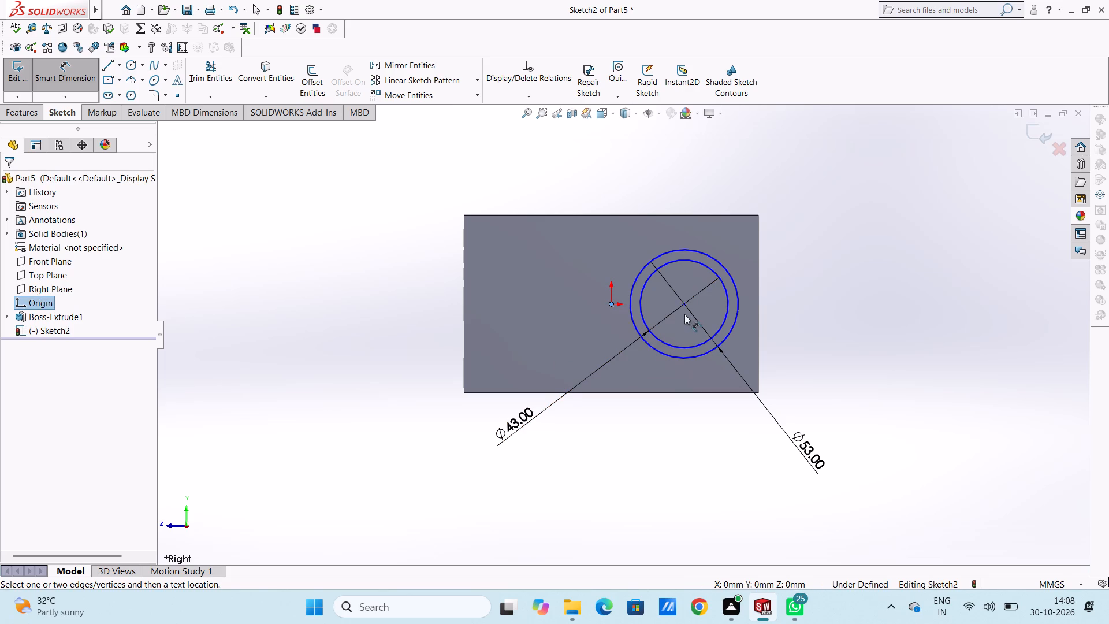
click(683, 304)
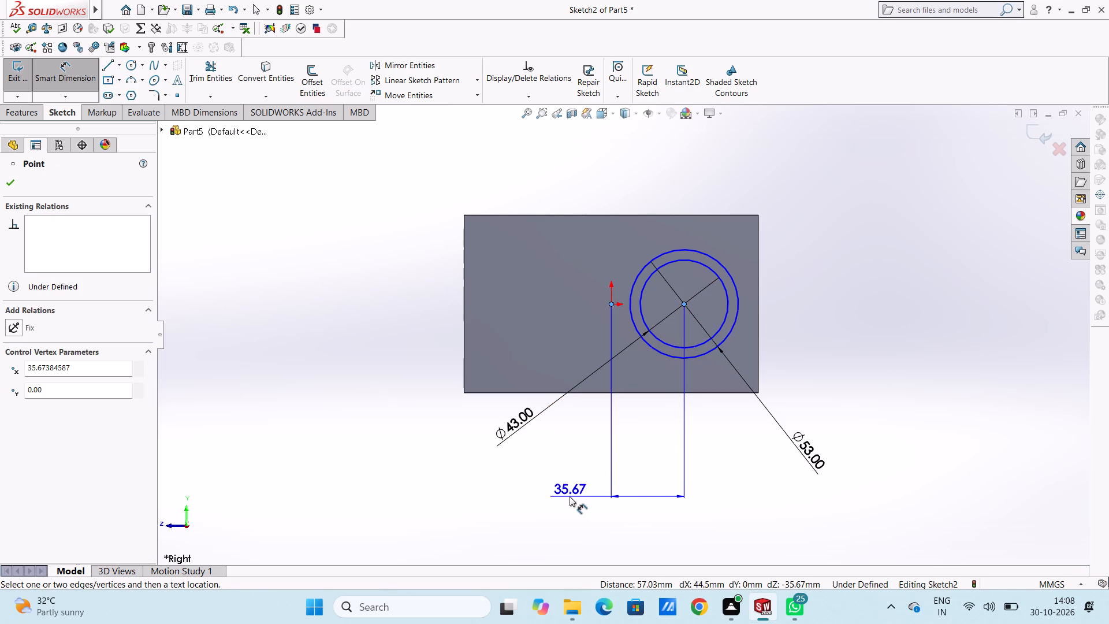
click(570, 496)
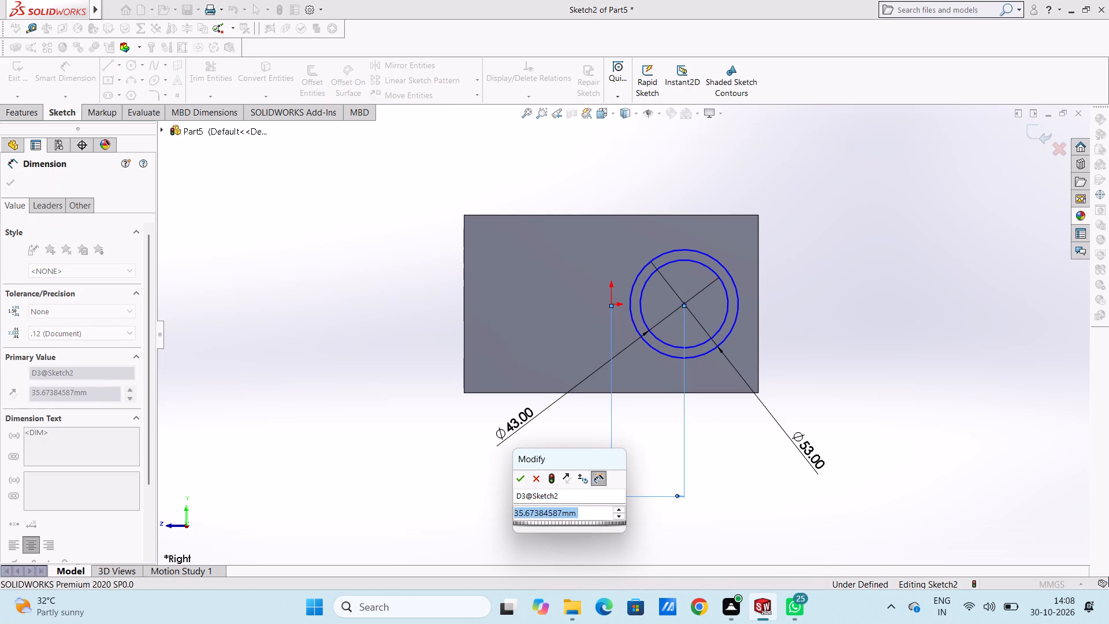
text(37.5)
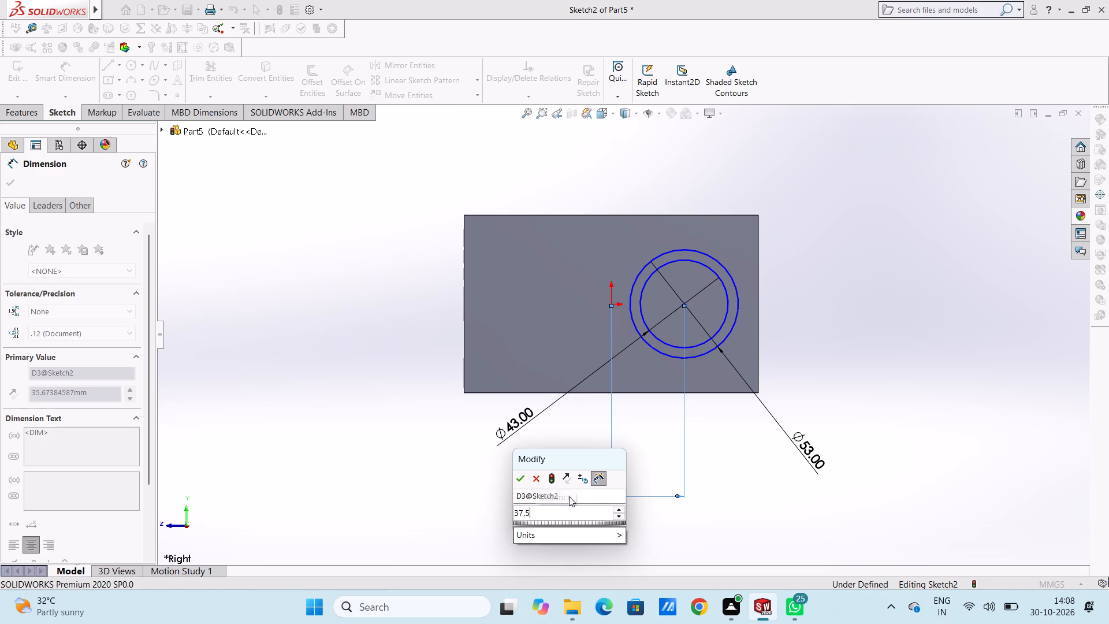
key(Return)
click(351, 325)
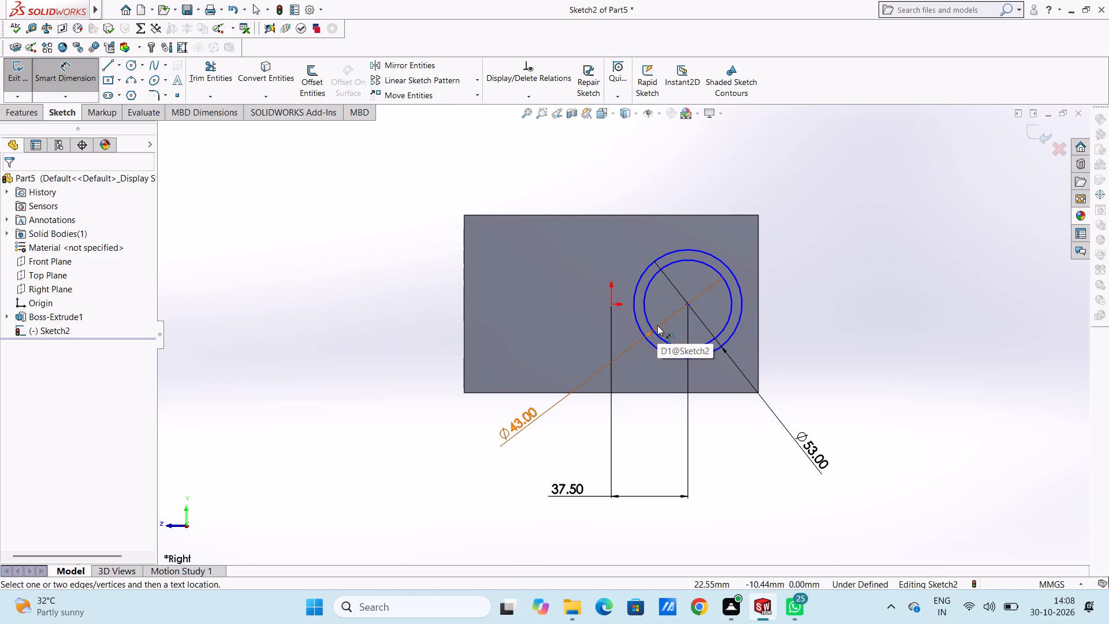
Add a Horizontal relation between the origin and the circles' shared center point.
scroll(657, 325, down, 3)
scroll(656, 326, up, 4)
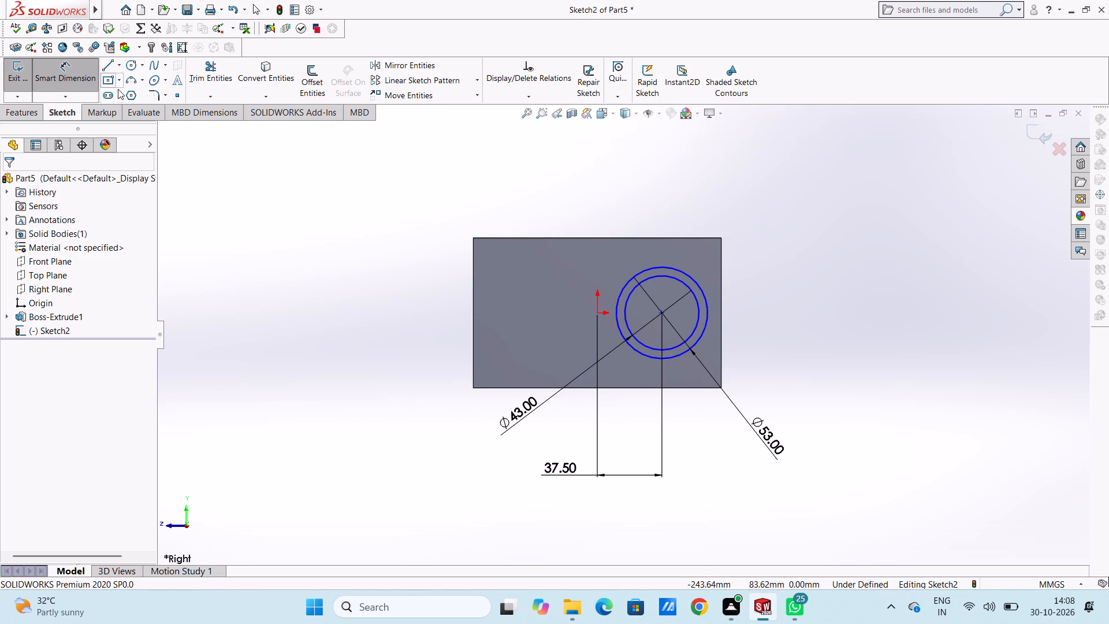
click(66, 70)
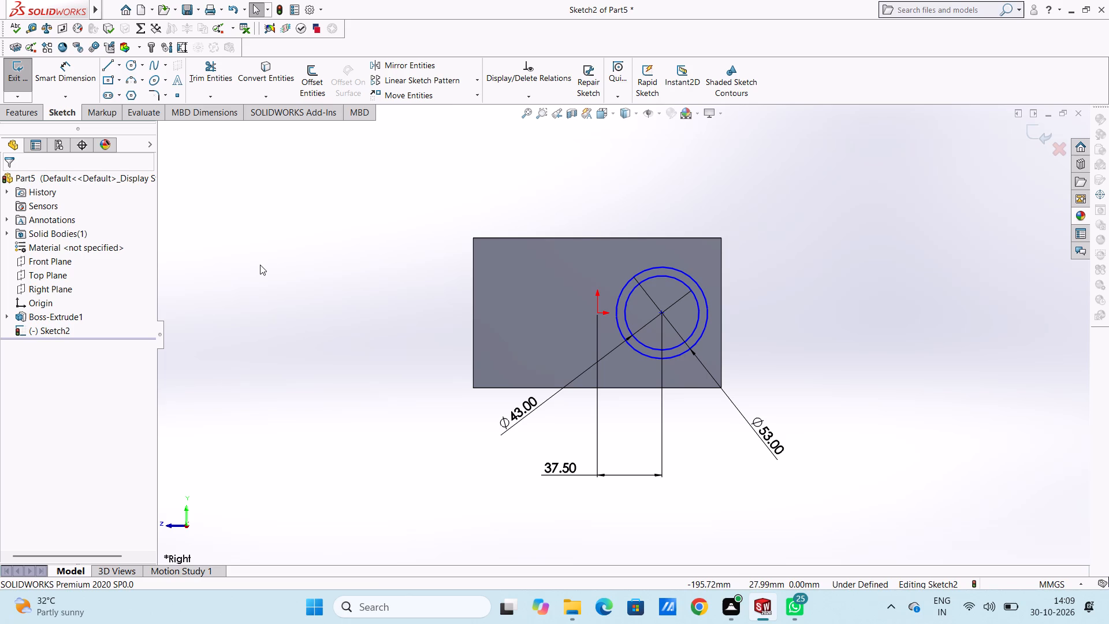
click(597, 312)
ctrl+click(661, 314)
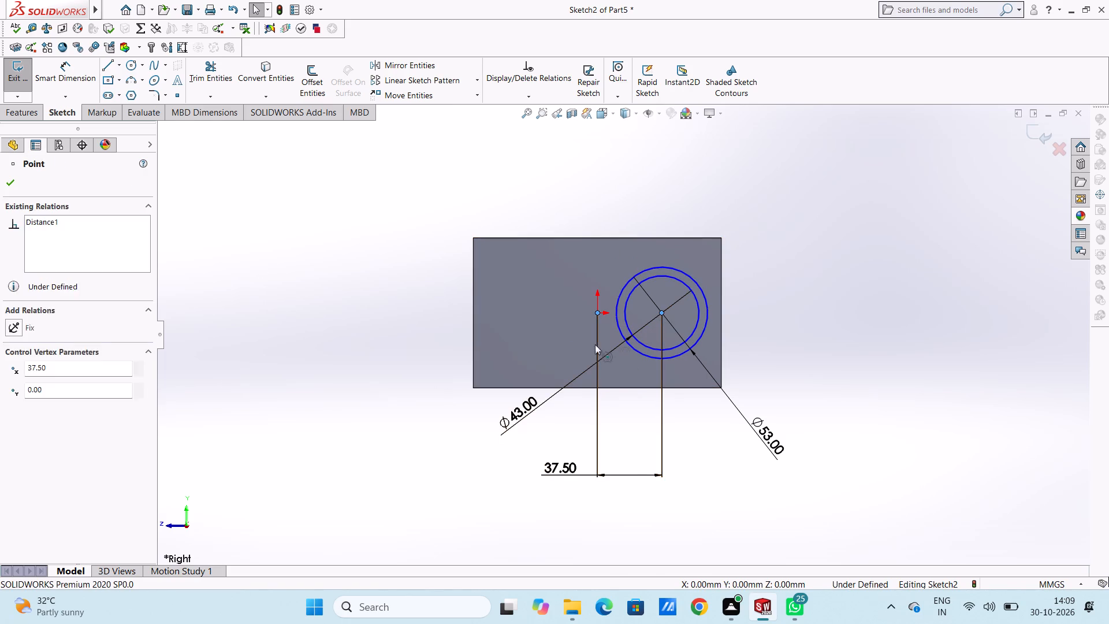
click(12, 387)
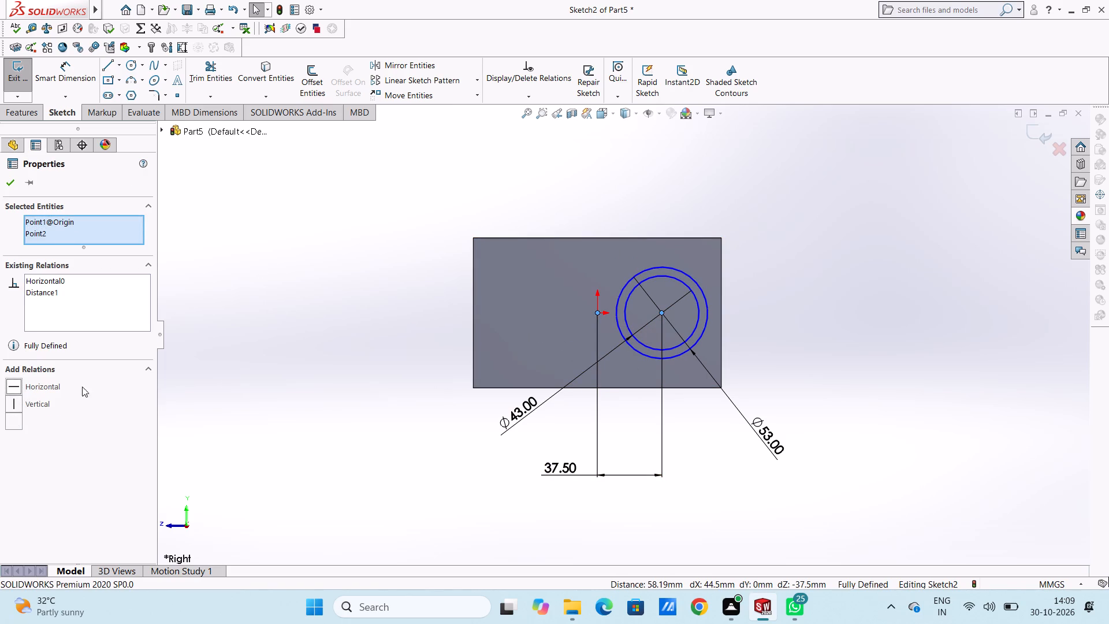
click(305, 288)
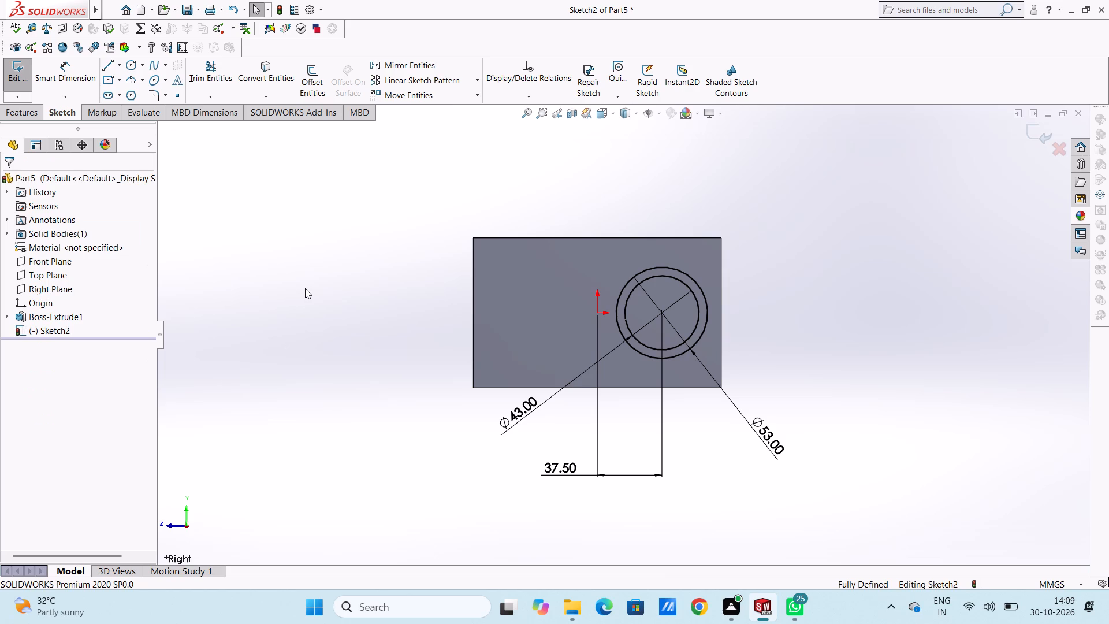
Sketch a line about 98 mm long from the circles' center diagonally up toward positive Z, past the block's upper edge.
click(111, 69)
click(662, 311)
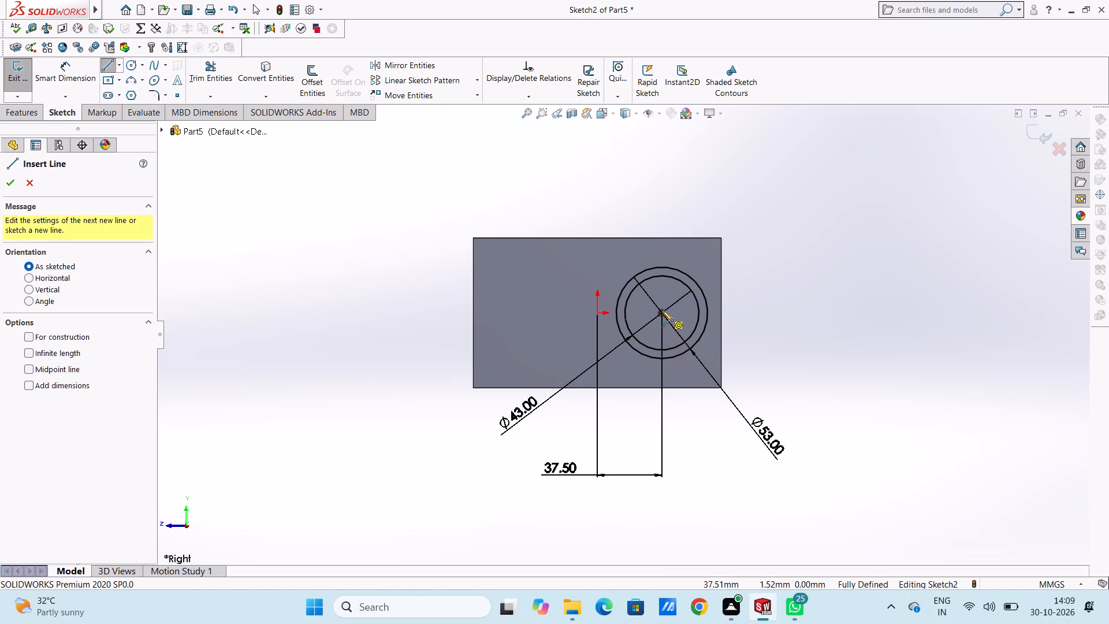
click(548, 189)
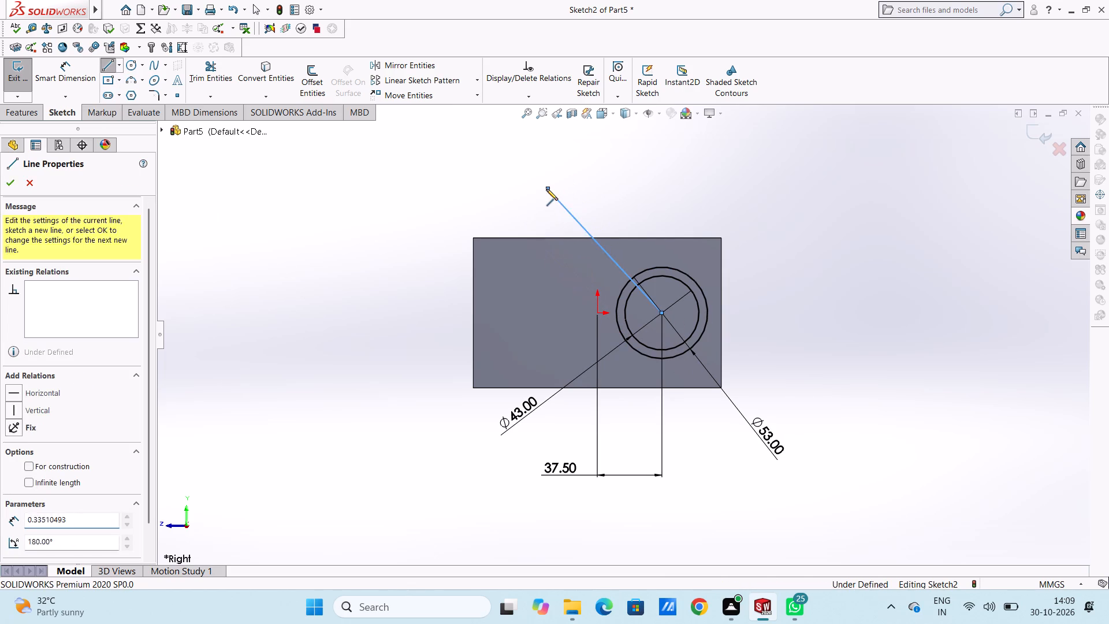
right_click(498, 172)
click(501, 174)
click(483, 174)
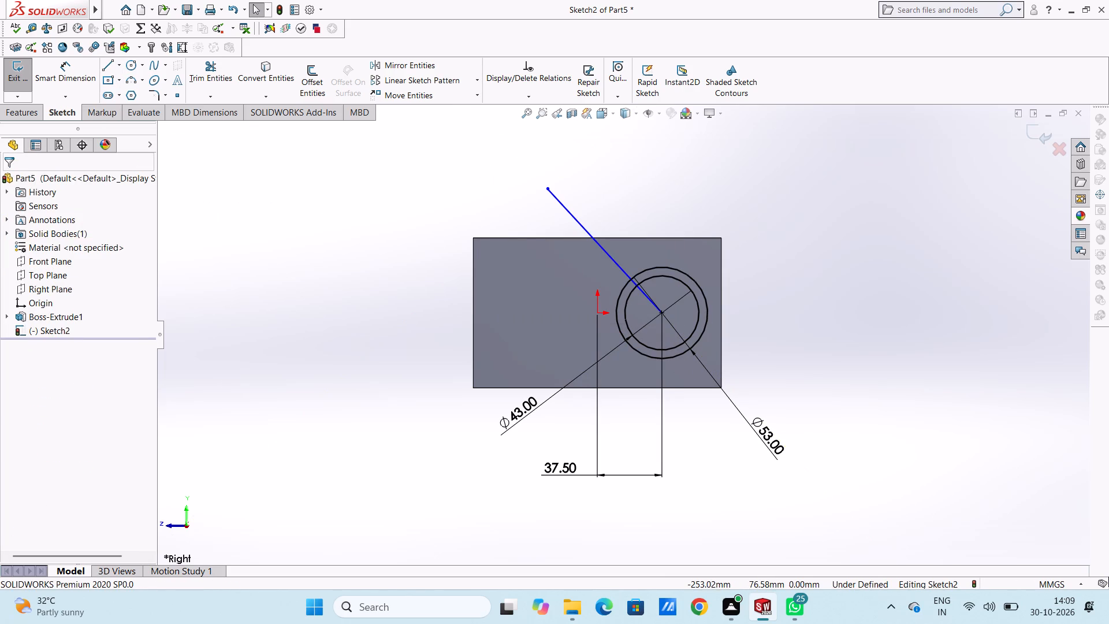
Add an angular dimension between the diagonal line and the vertical through the circles' center, and set it to 45 degrees.
click(54, 79)
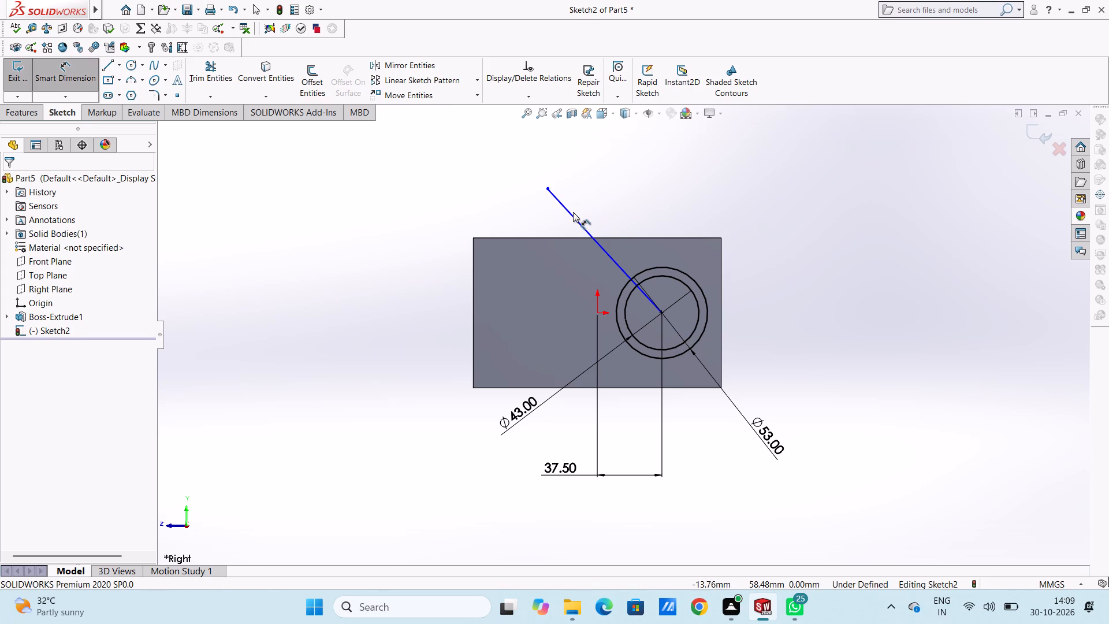
click(569, 212)
click(663, 315)
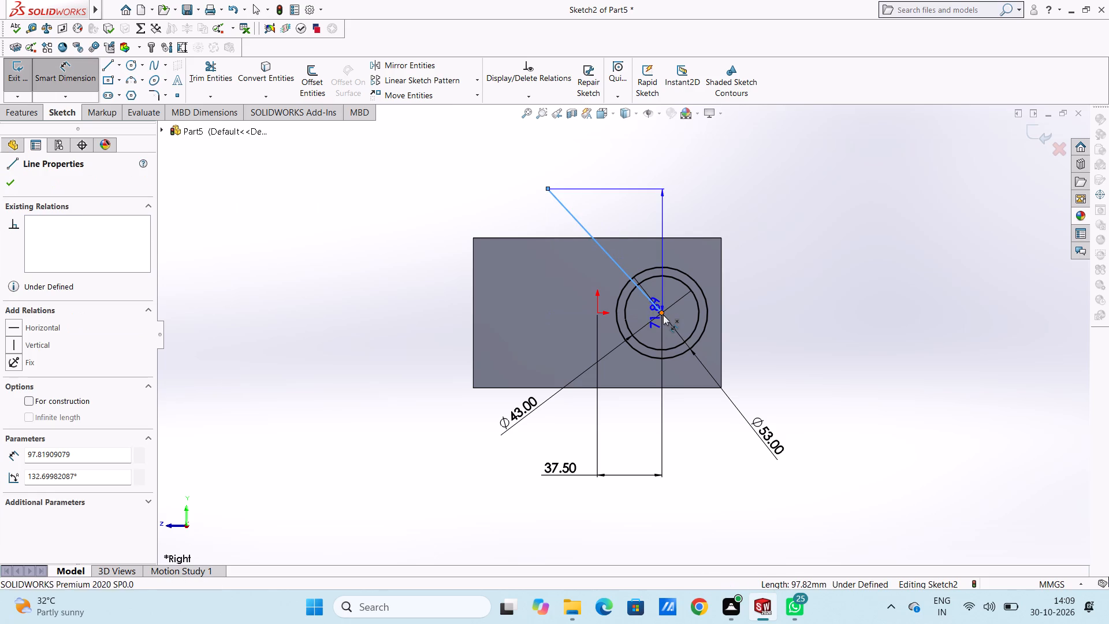
click(662, 281)
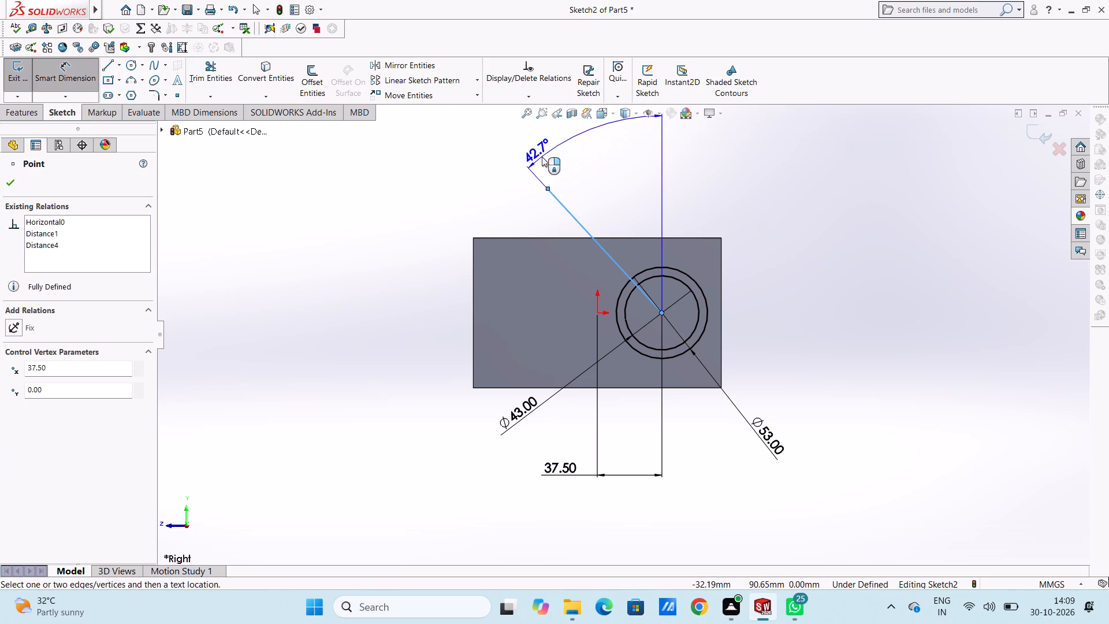
scroll(548, 161, up, 3)
click(554, 185)
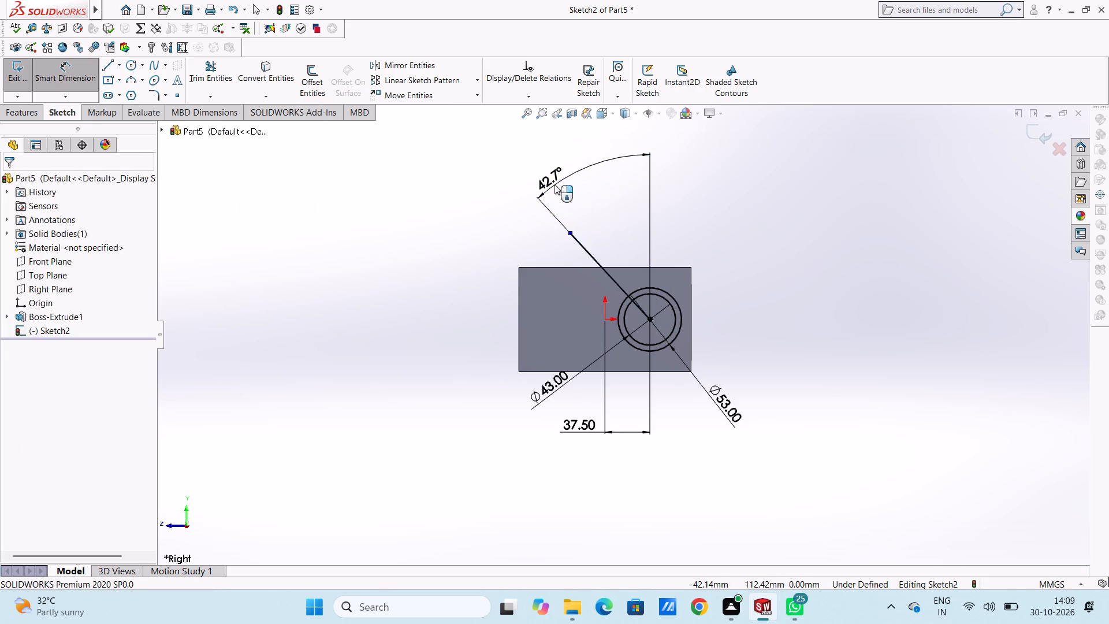
text(45)
key(Return)
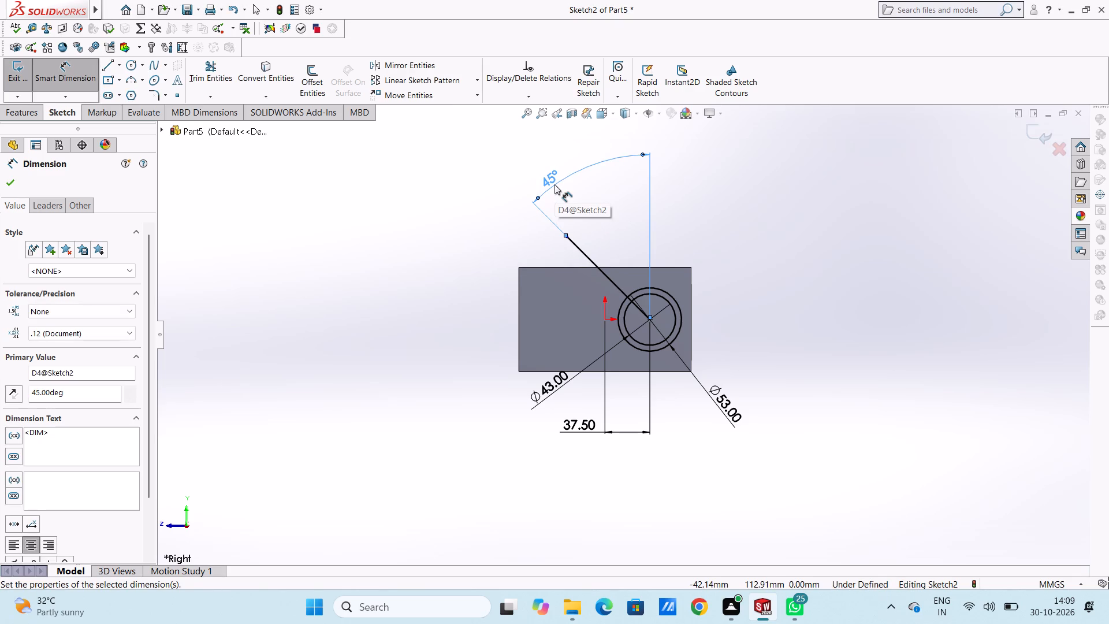
click(448, 229)
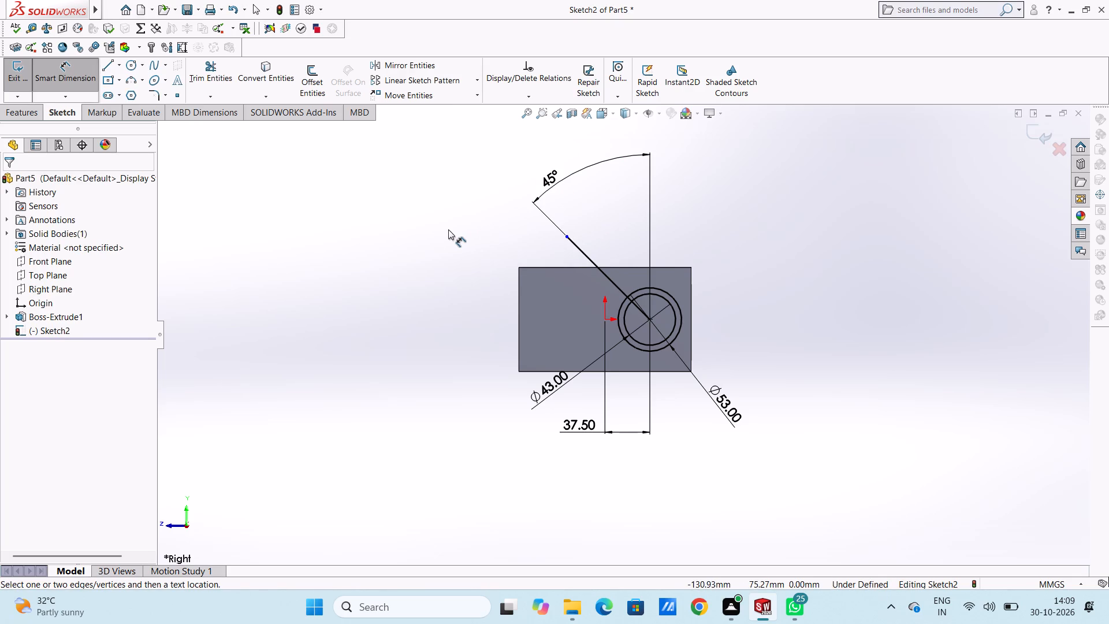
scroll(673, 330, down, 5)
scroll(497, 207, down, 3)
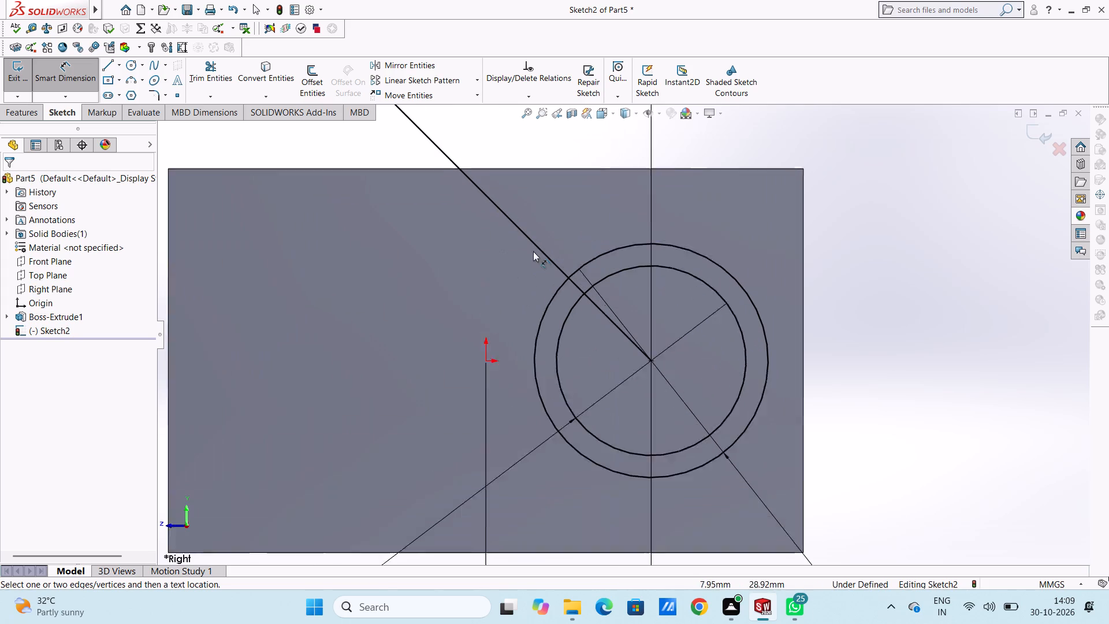
Sketch a circle of 5 mm radius centered where the diagonal line crosses the 53 mm circle.
click(129, 68)
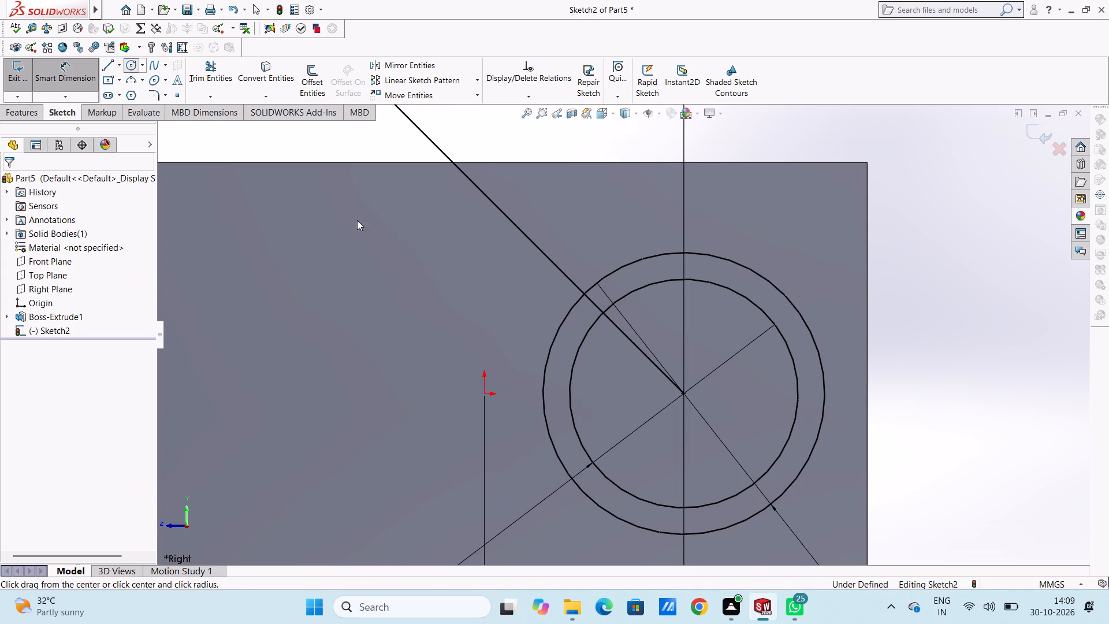
scroll(622, 322, down, 3)
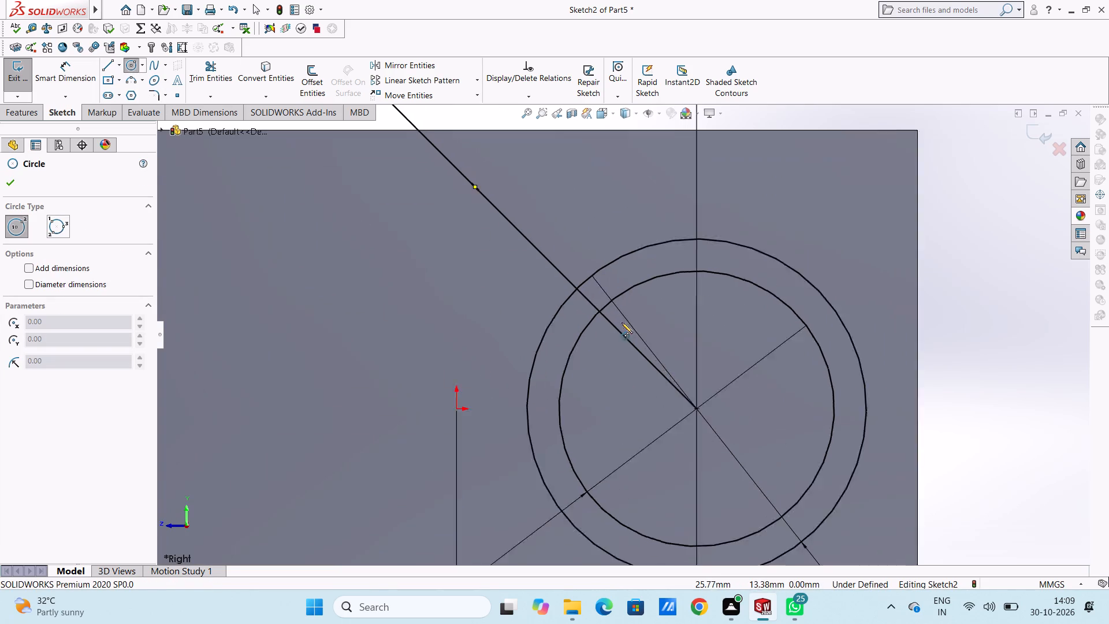
scroll(622, 322, down, 2)
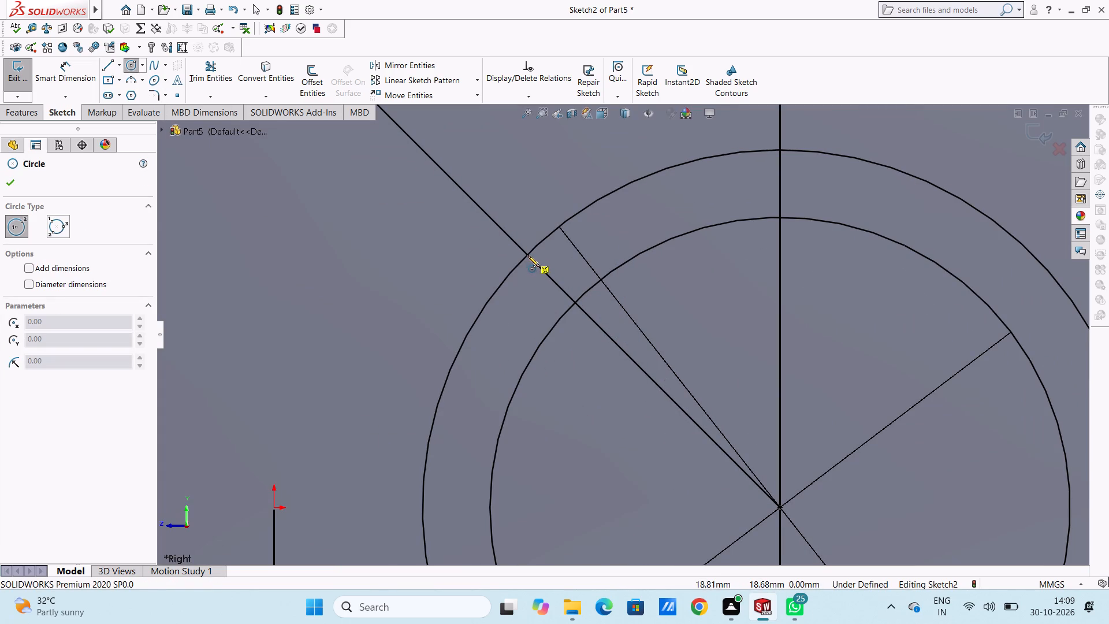
click(528, 255)
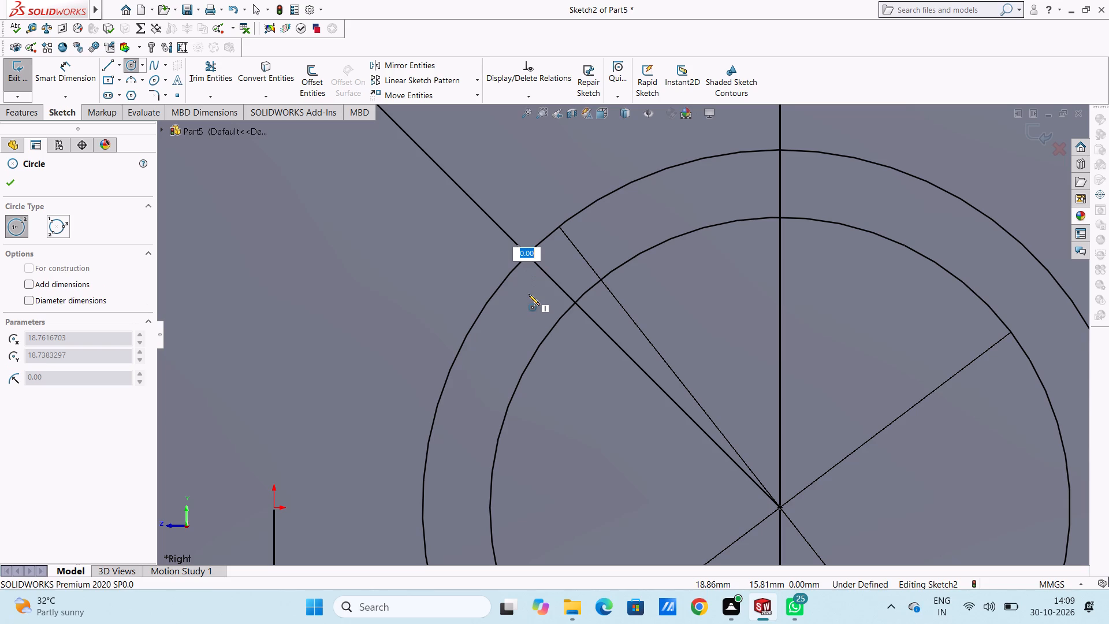
key(5)
key(Return)
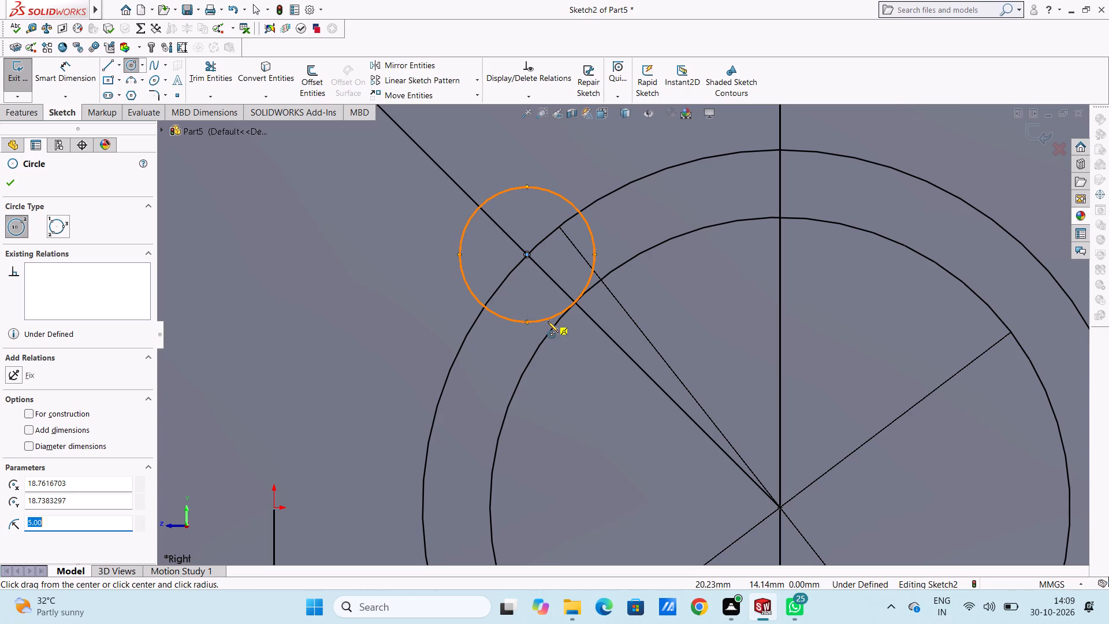
Sketch a smaller concentric circle of about 1.85 mm radius inside the 5 mm radius circle.
scroll(548, 321, up, 3)
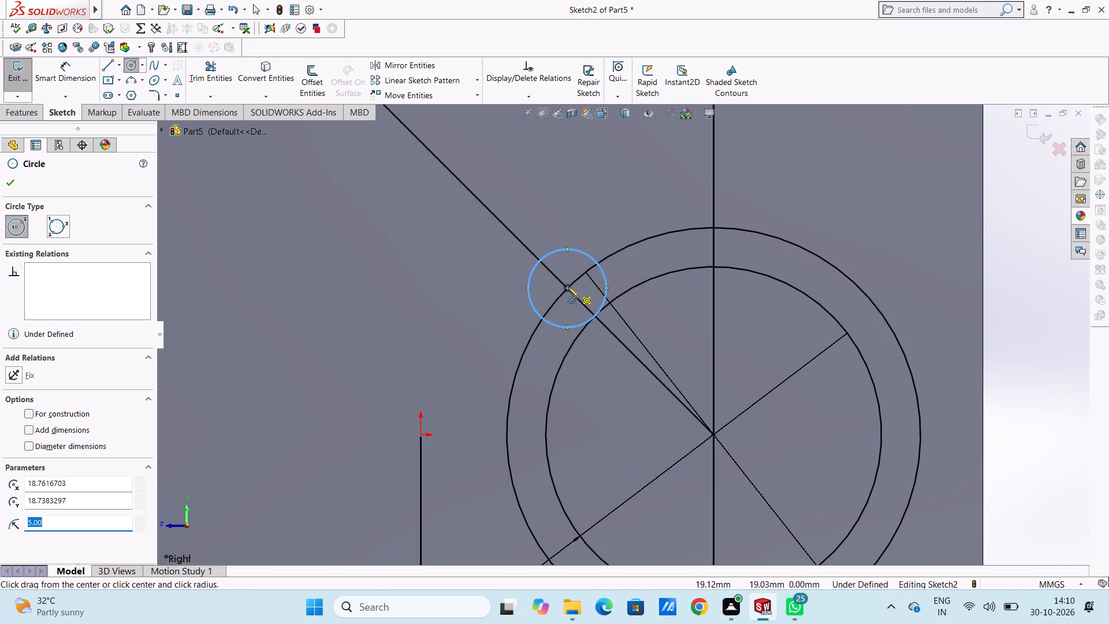
click(567, 287)
click(568, 303)
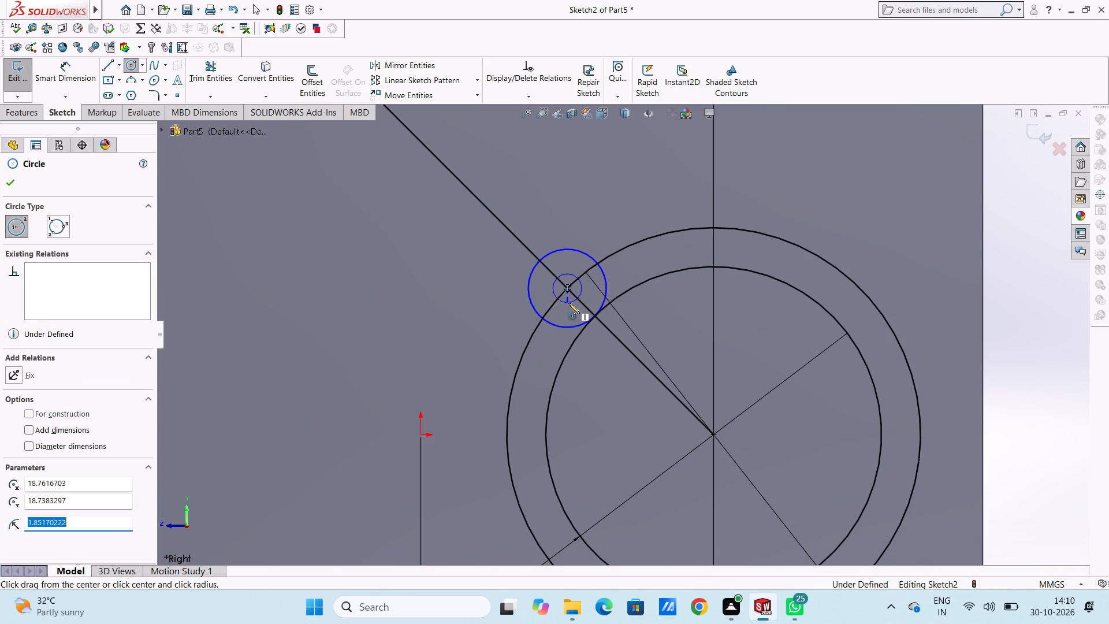
scroll(568, 303, up, 5)
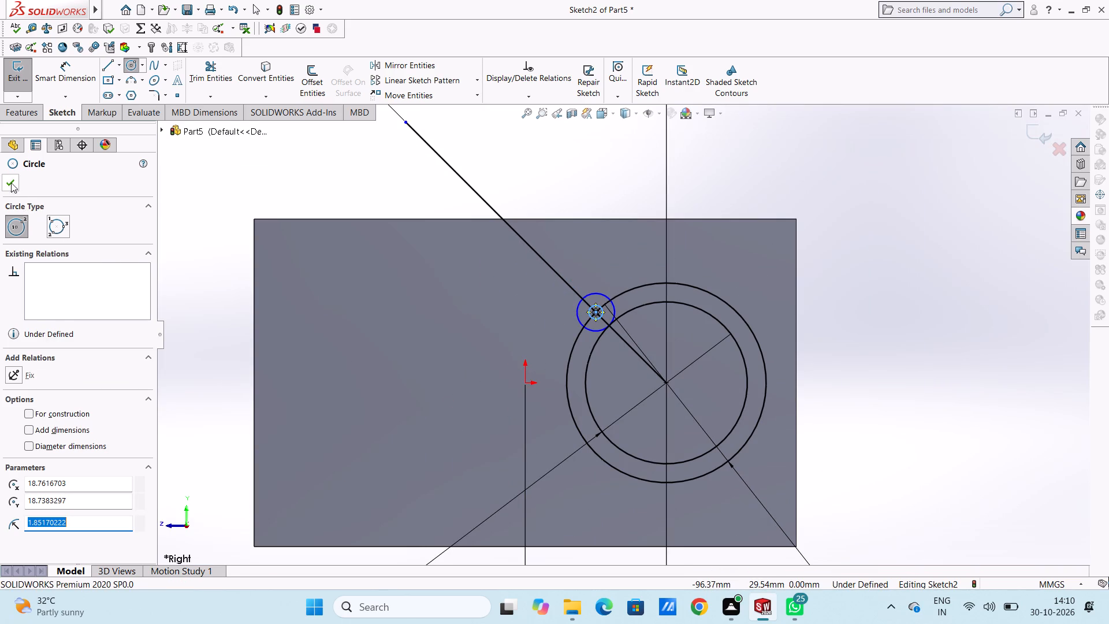
click(10, 179)
click(132, 221)
scroll(386, 199, up, 4)
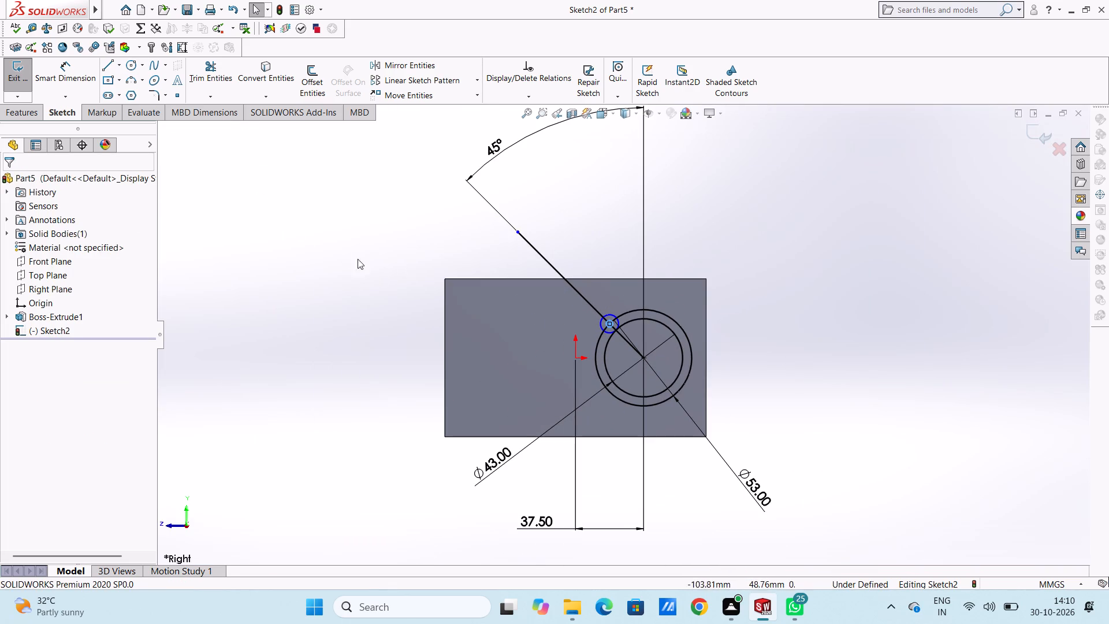
Add a diameter dimension to the 5 mm radius circle, keeping its current size.
click(73, 73)
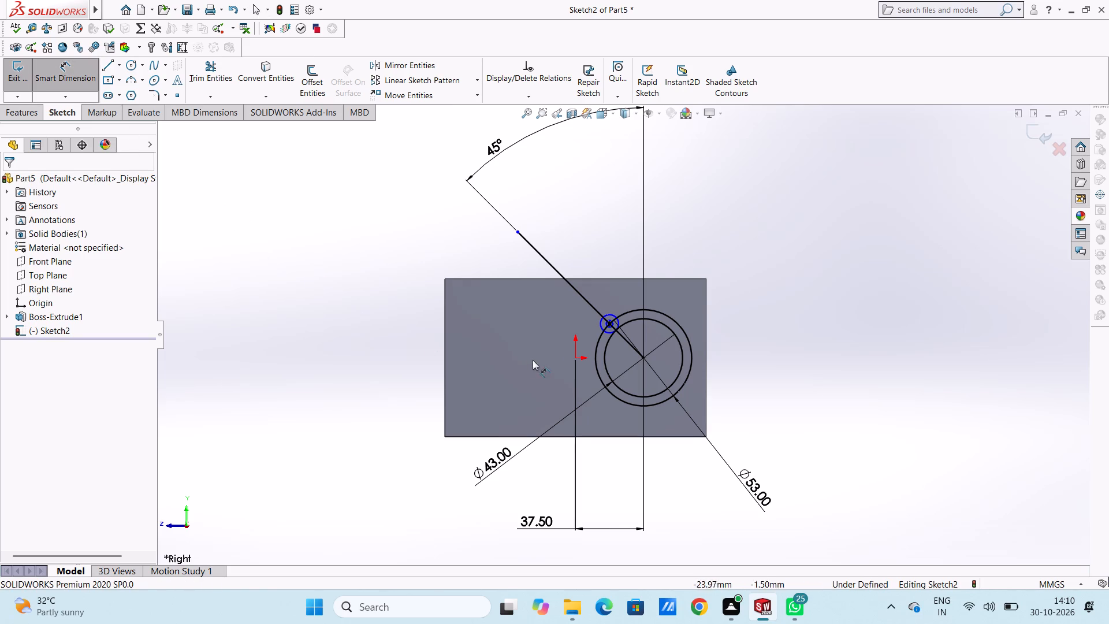
scroll(645, 347, down, 5)
click(542, 305)
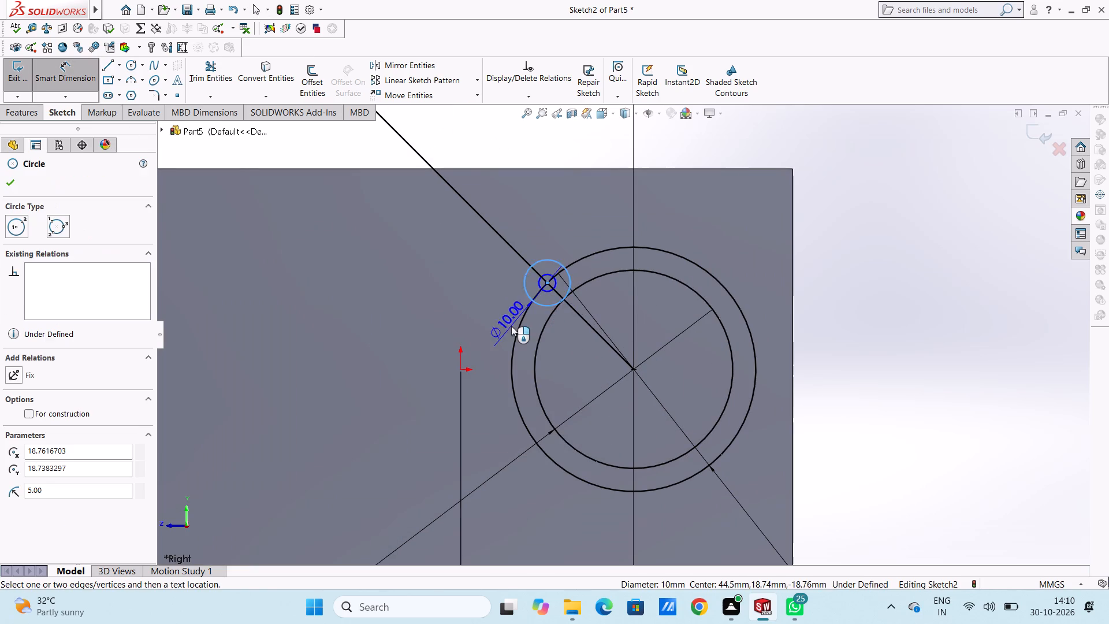
scroll(511, 326, up, 5)
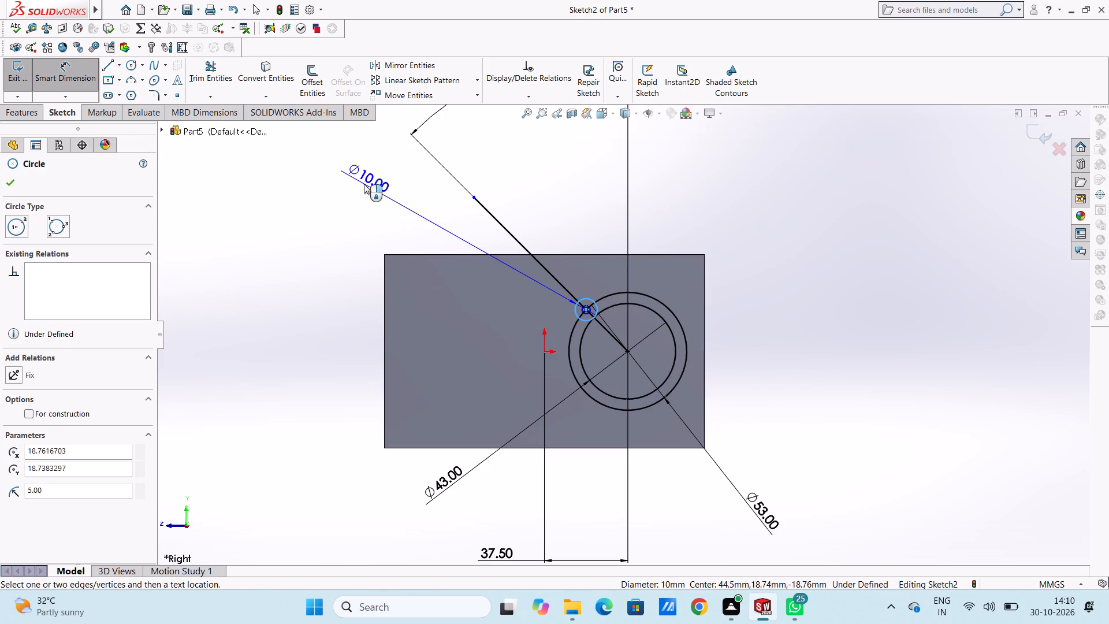
click(364, 184)
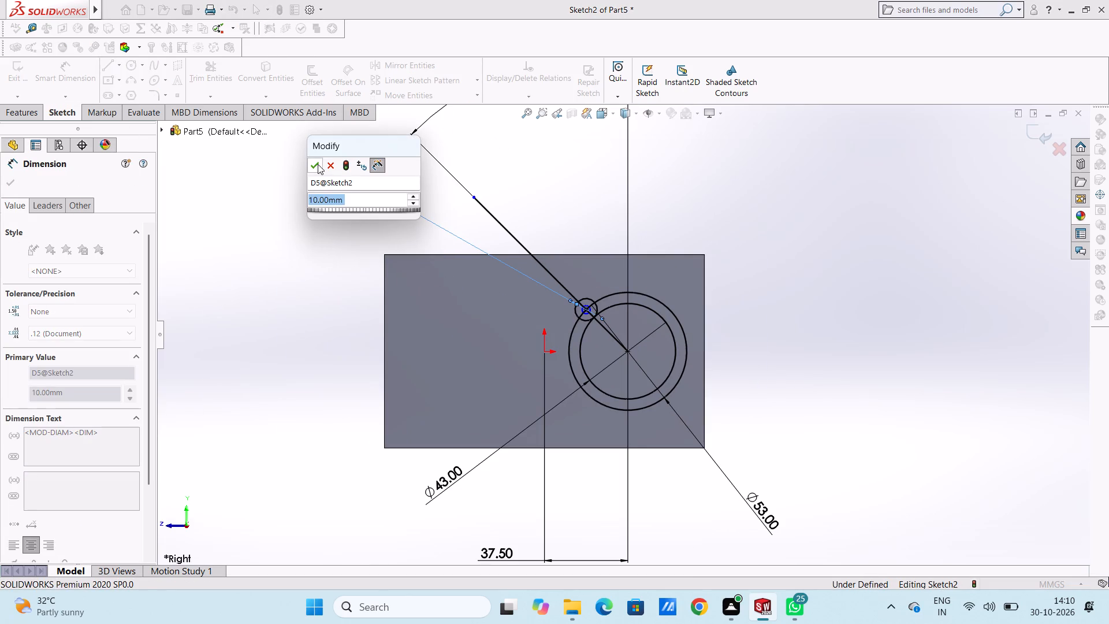
click(316, 162)
click(303, 206)
Dimension the innermost small circle's diameter and set it to 4 mm.
scroll(542, 380, down, 6)
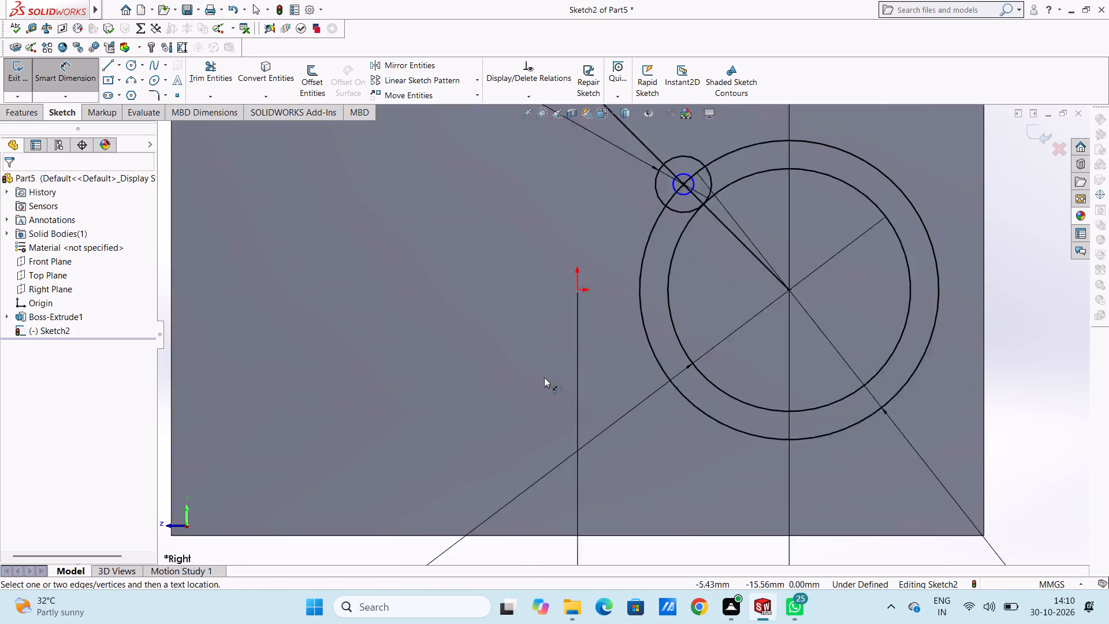
click(717, 156)
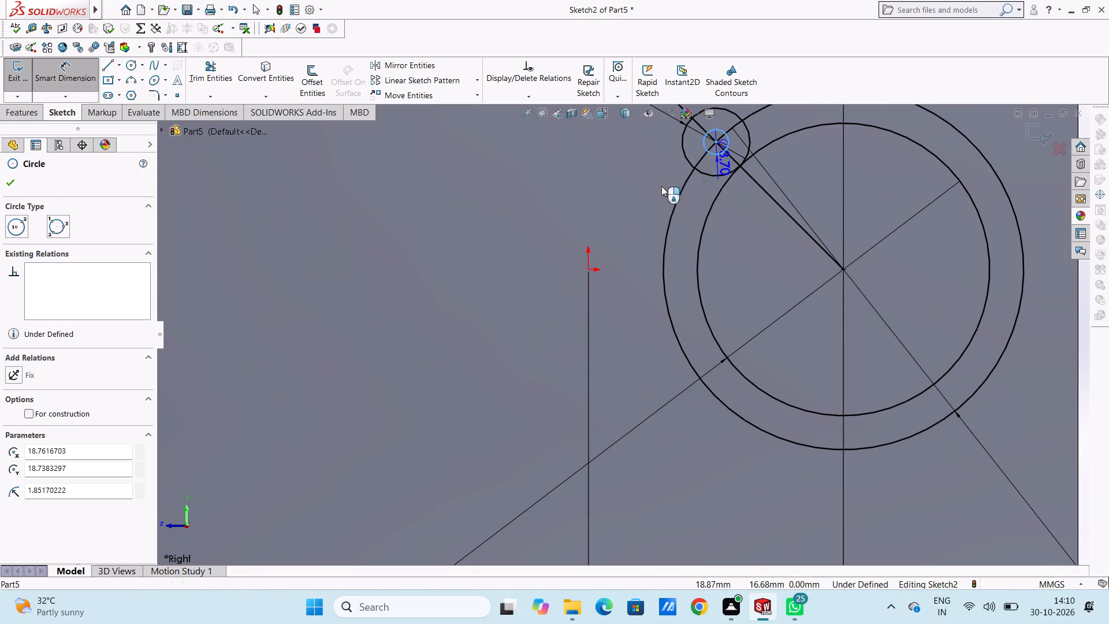
scroll(615, 209, up, 5)
click(266, 325)
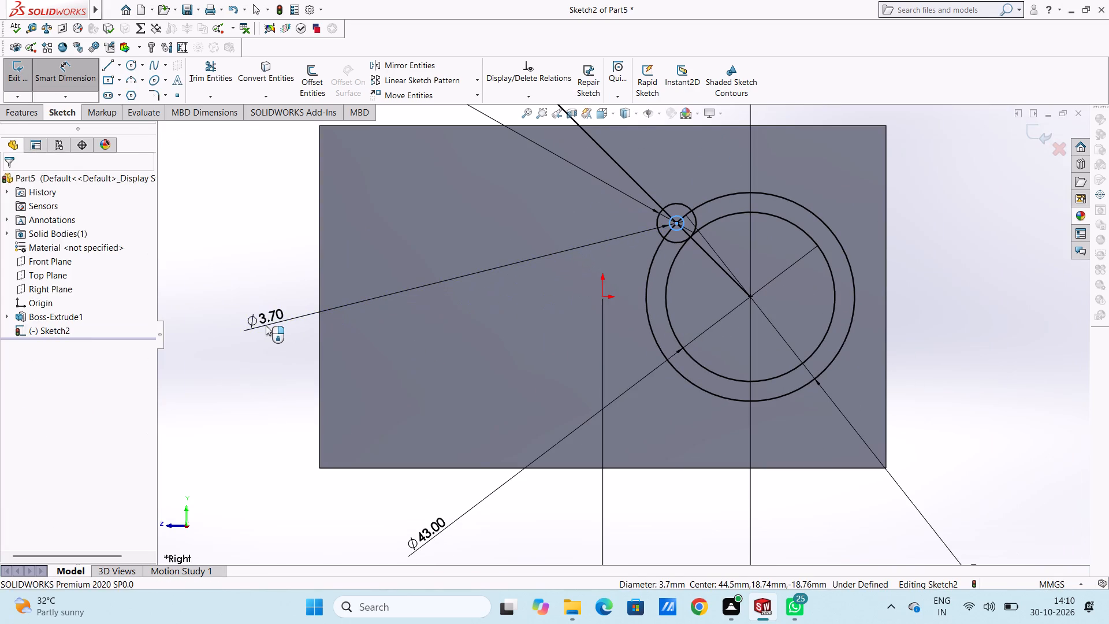
key(4)
key(Return)
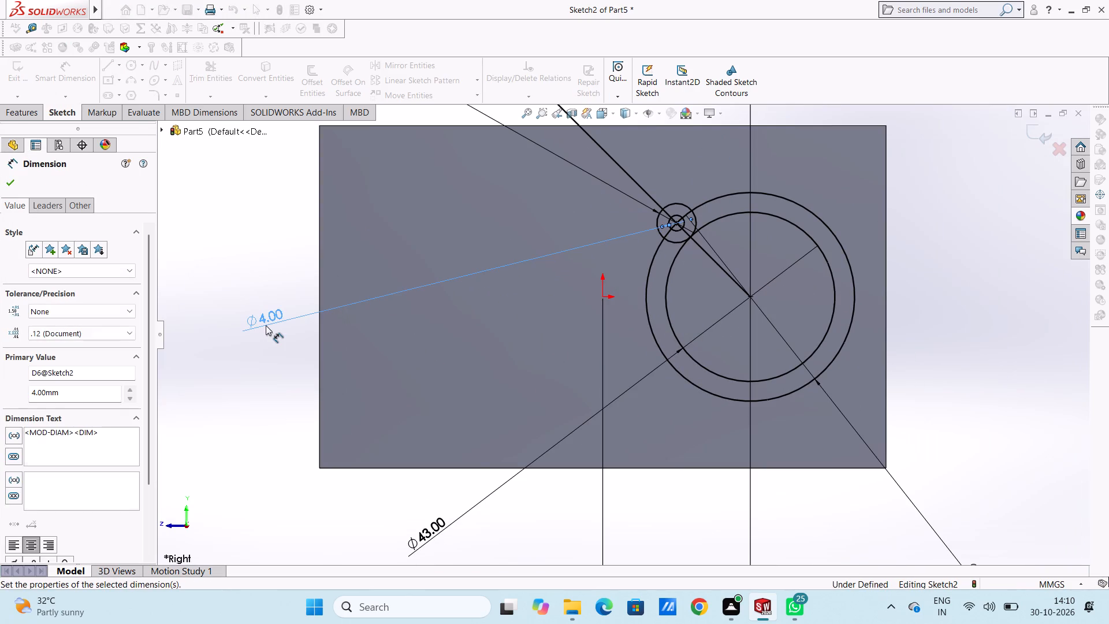
click(266, 298)
scroll(369, 281, up, 3)
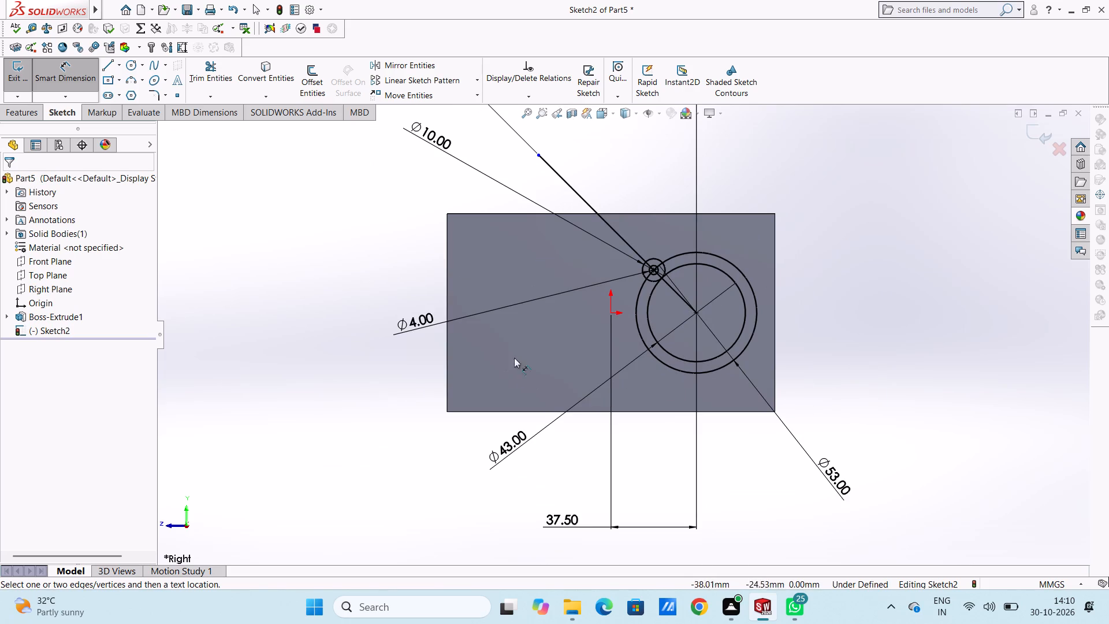
Trim the diagonal line from its outer end through the 10 mm circle and into the 4 mm circle.
click(80, 81)
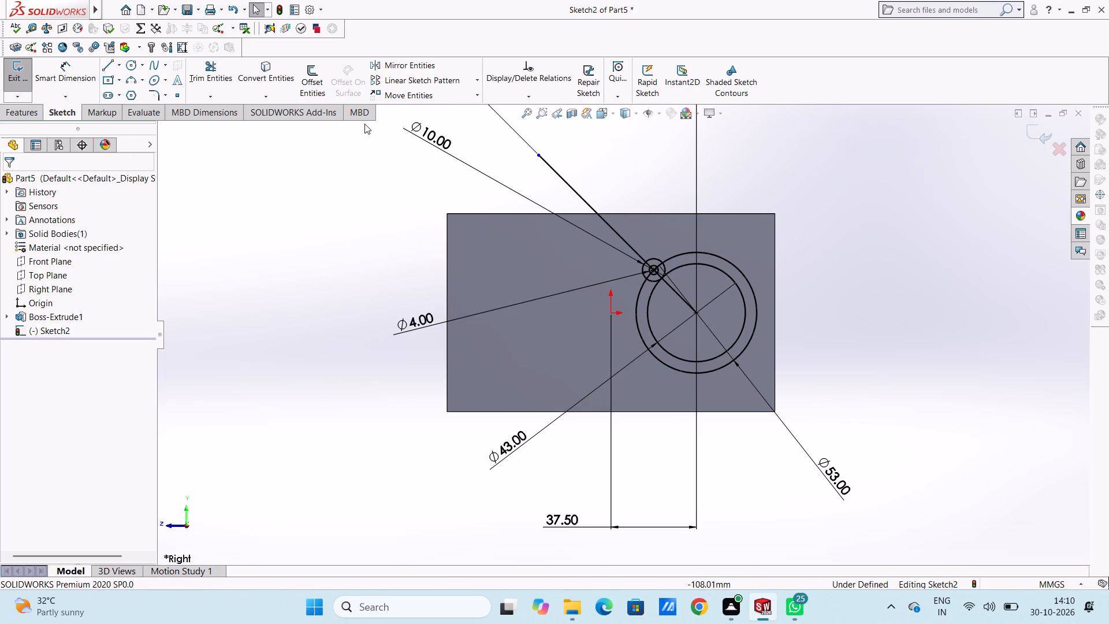
click(210, 70)
scroll(619, 236, down, 3)
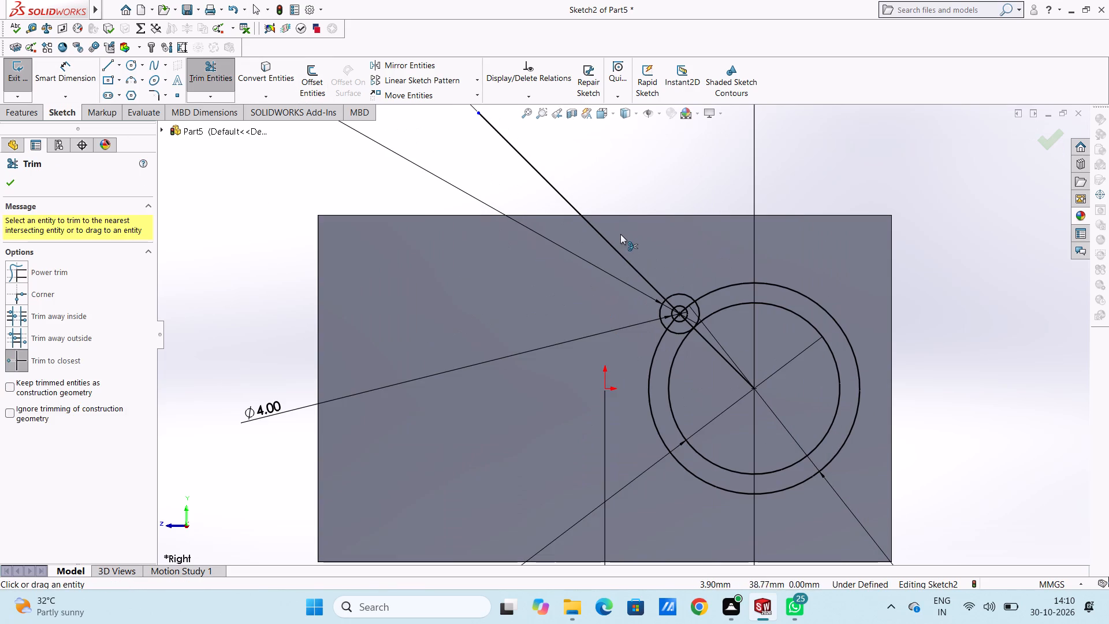
click(617, 248)
scroll(729, 354, down, 5)
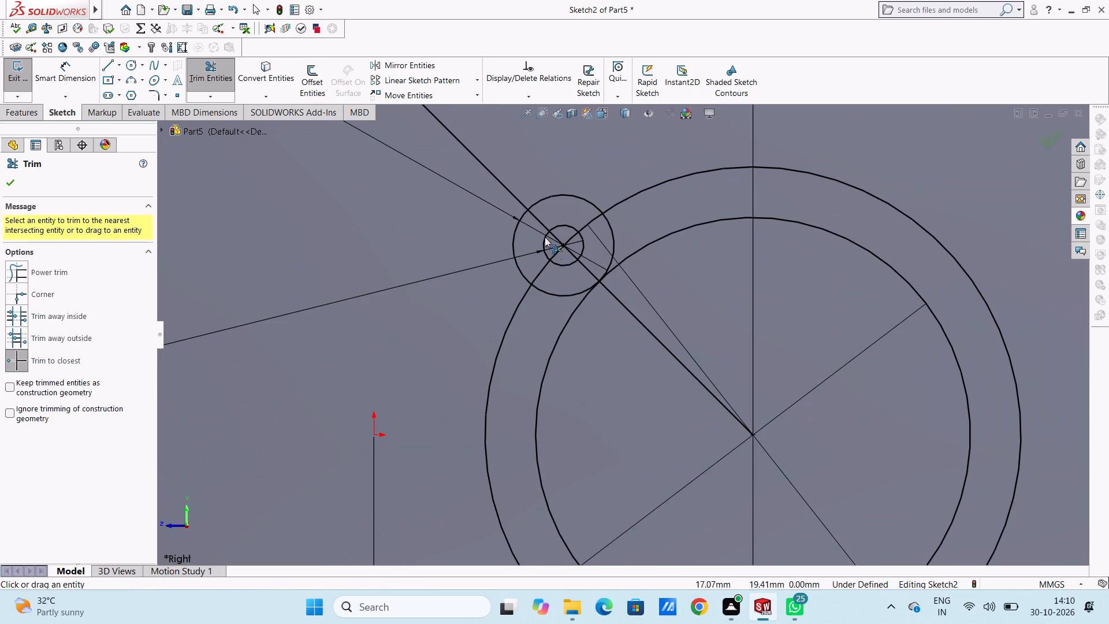
click(516, 200)
click(540, 221)
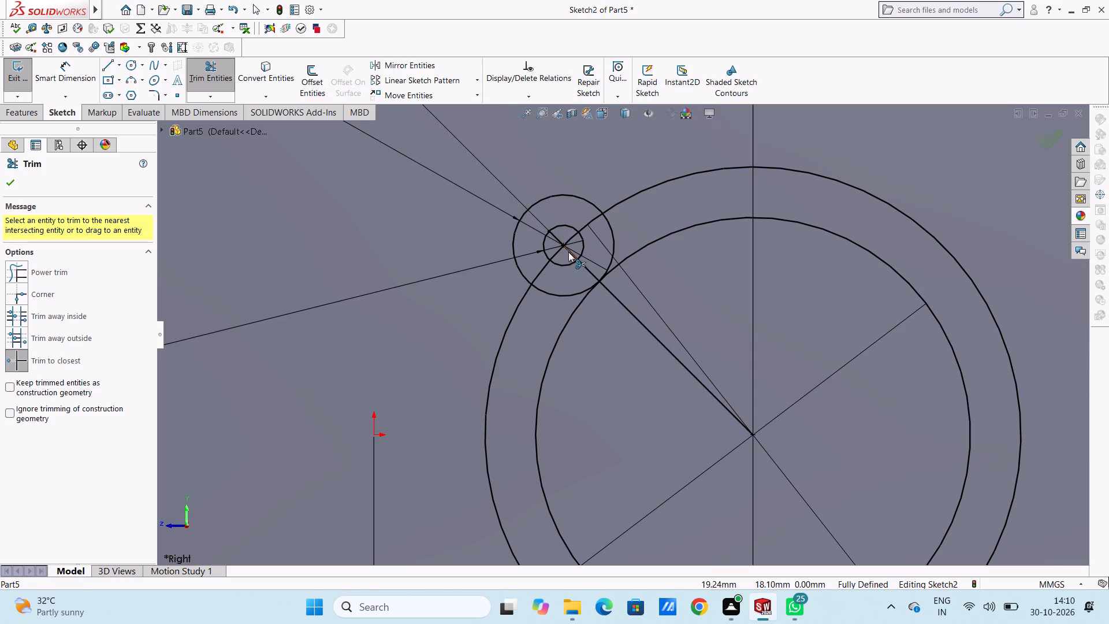
click(558, 237)
click(565, 248)
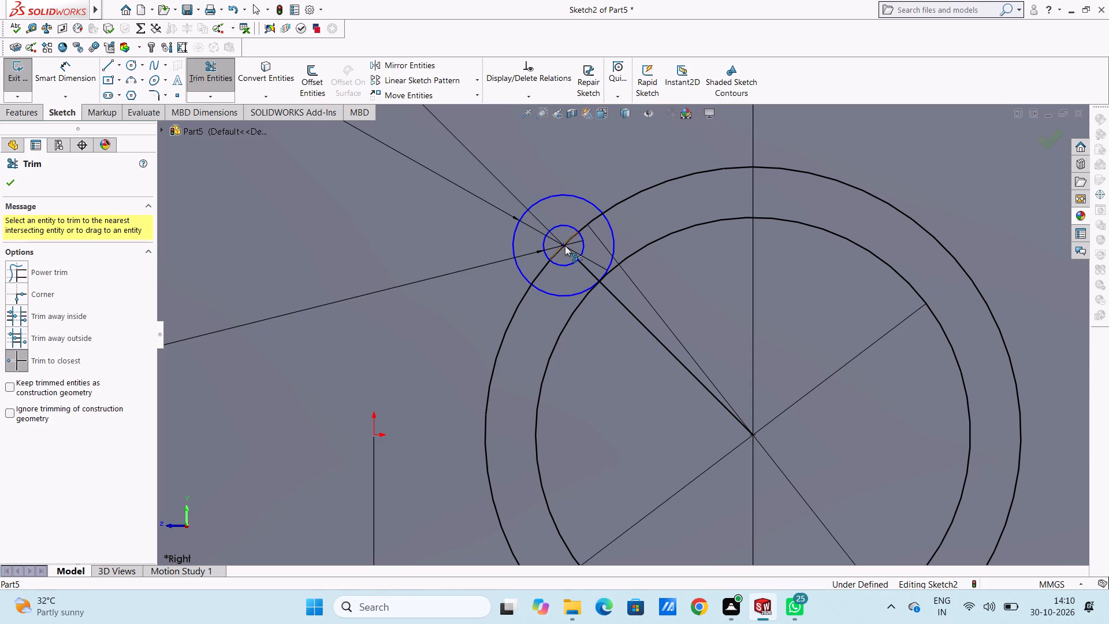
Trim away the arc segments of the 53 mm circle that lie inside the 4 mm and 10 mm circles.
click(565, 246)
click(544, 268)
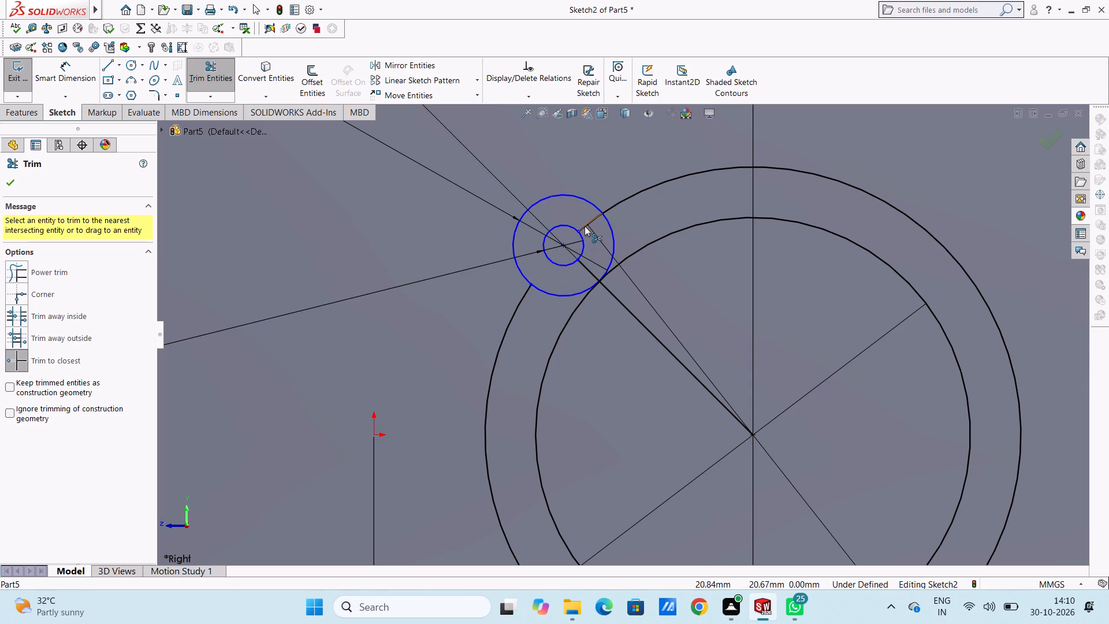
click(585, 226)
Trim away the remaining diagonal line segments between the 4 mm circle and the large circles' center.
click(590, 270)
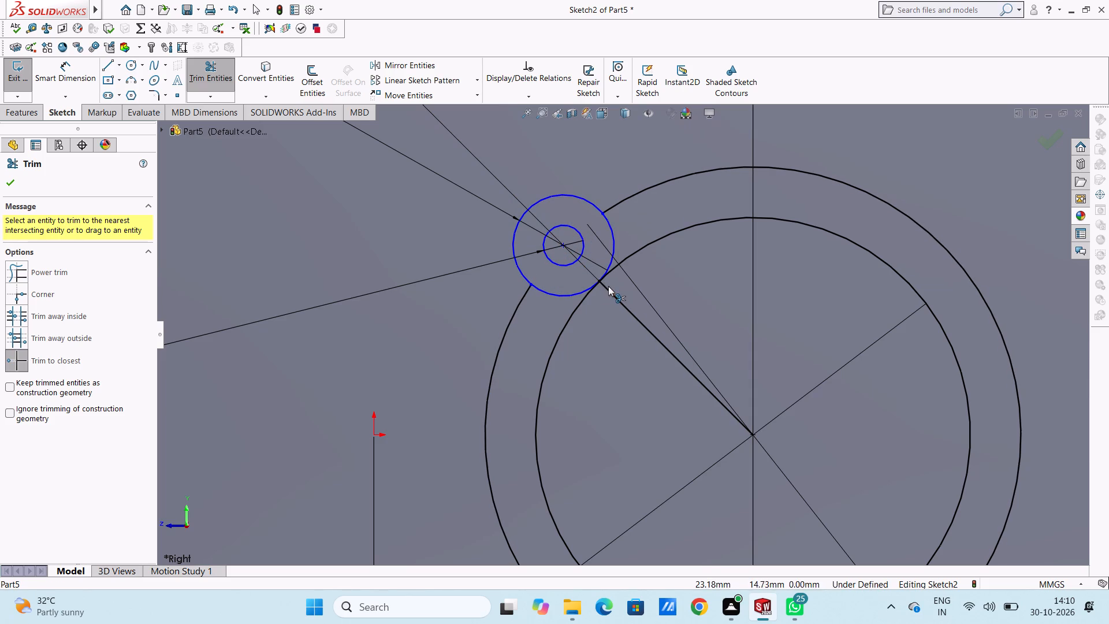
click(608, 286)
click(609, 288)
scroll(609, 310, up, 11)
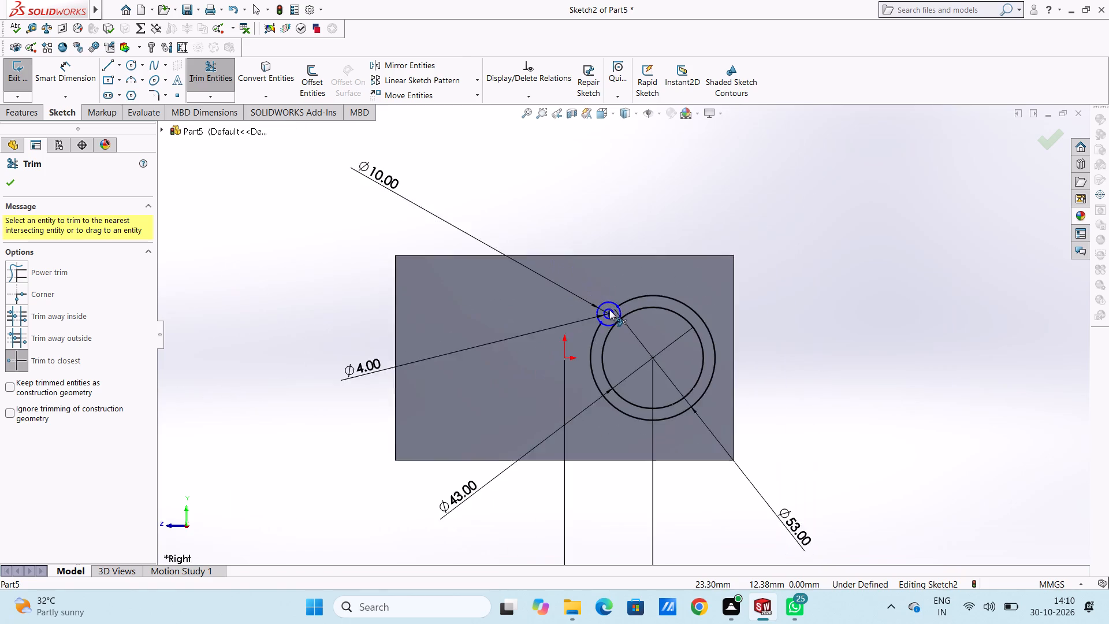
scroll(604, 417, up, 3)
scroll(598, 422, down, 5)
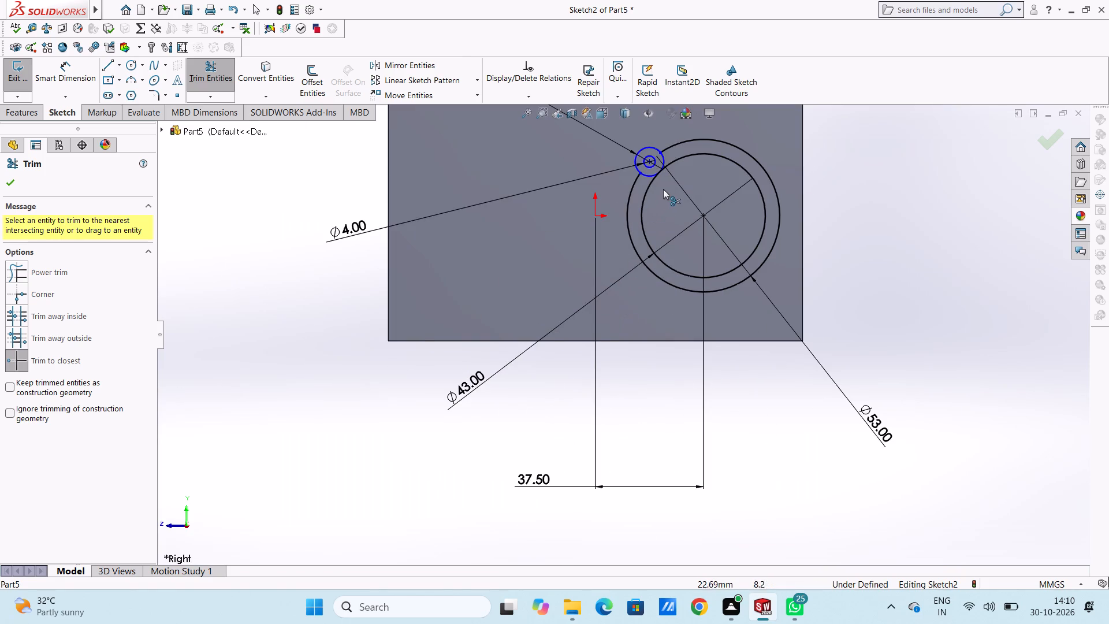
scroll(664, 187, up, 2)
scroll(647, 233, down, 2)
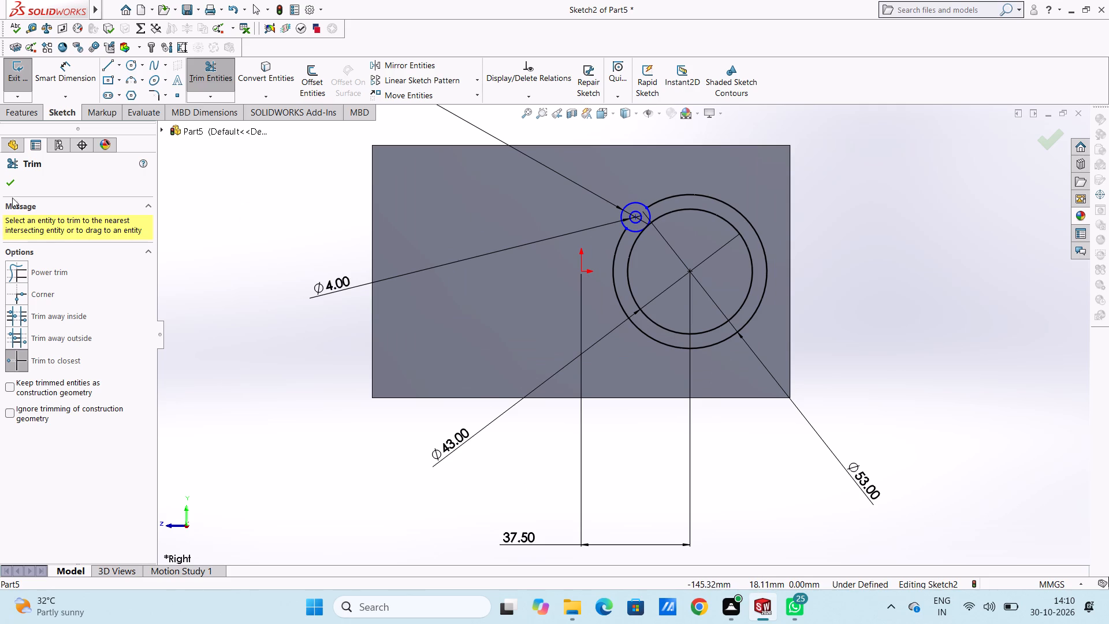
click(10, 180)
click(278, 227)
Add a vertical dimension between the small circles' center and the large circles' center, keeping the current distance.
click(75, 77)
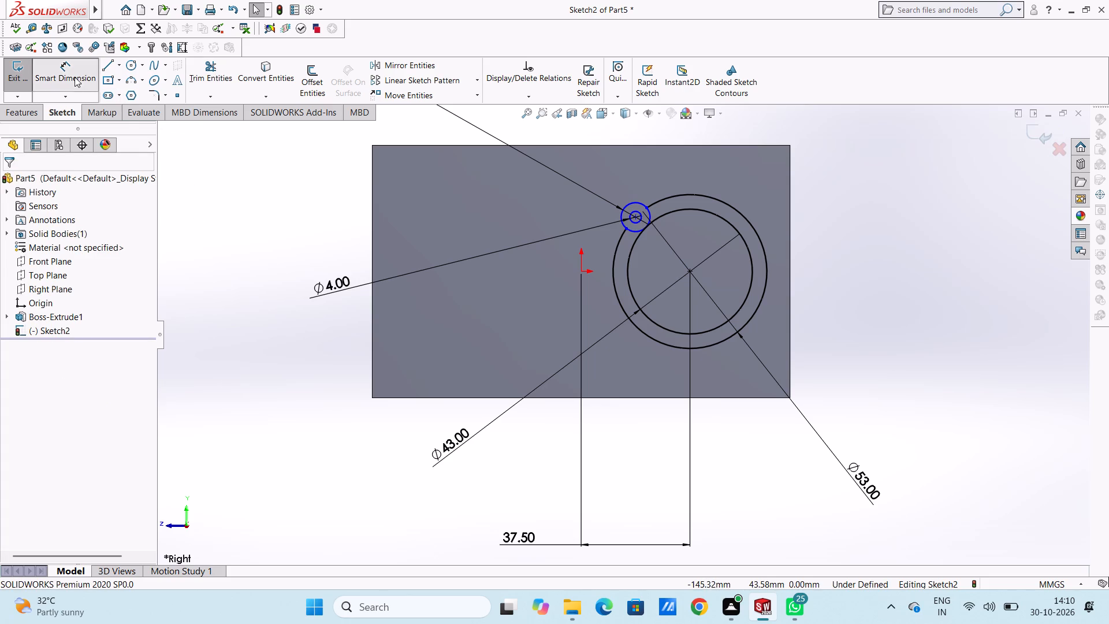
scroll(606, 321, down, 3)
scroll(668, 180, up, 3)
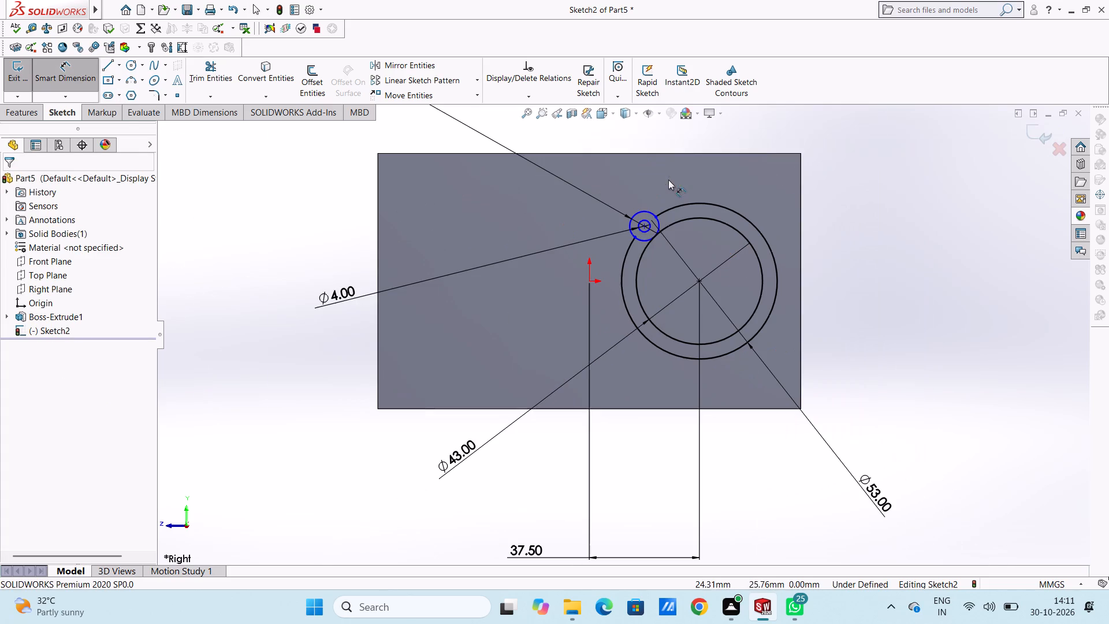
click(645, 228)
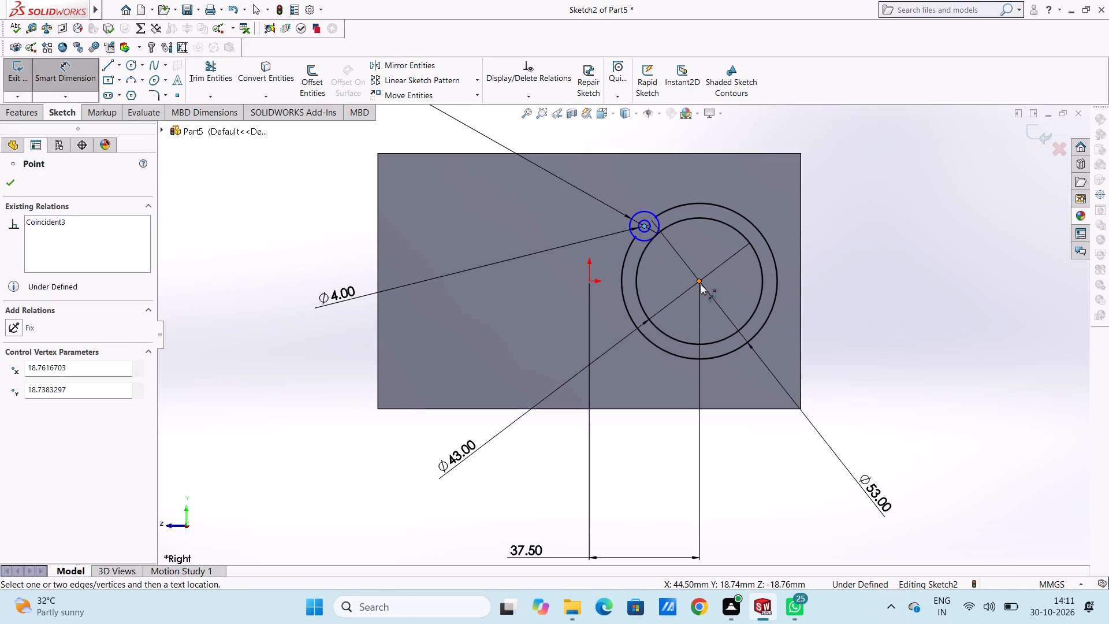
click(700, 284)
click(251, 271)
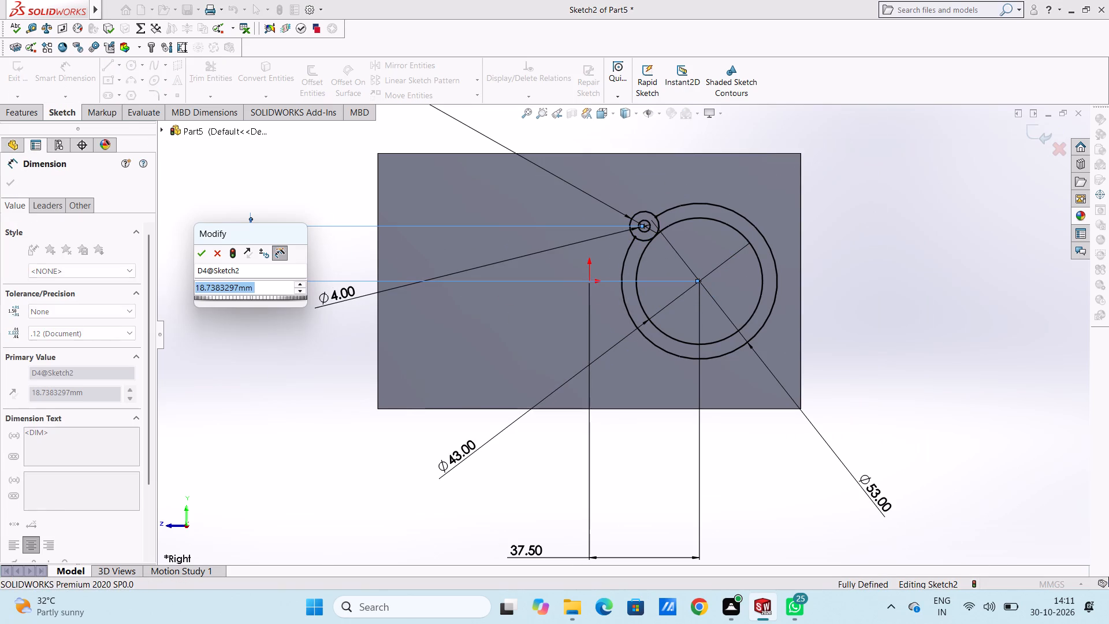
click(202, 255)
click(216, 187)
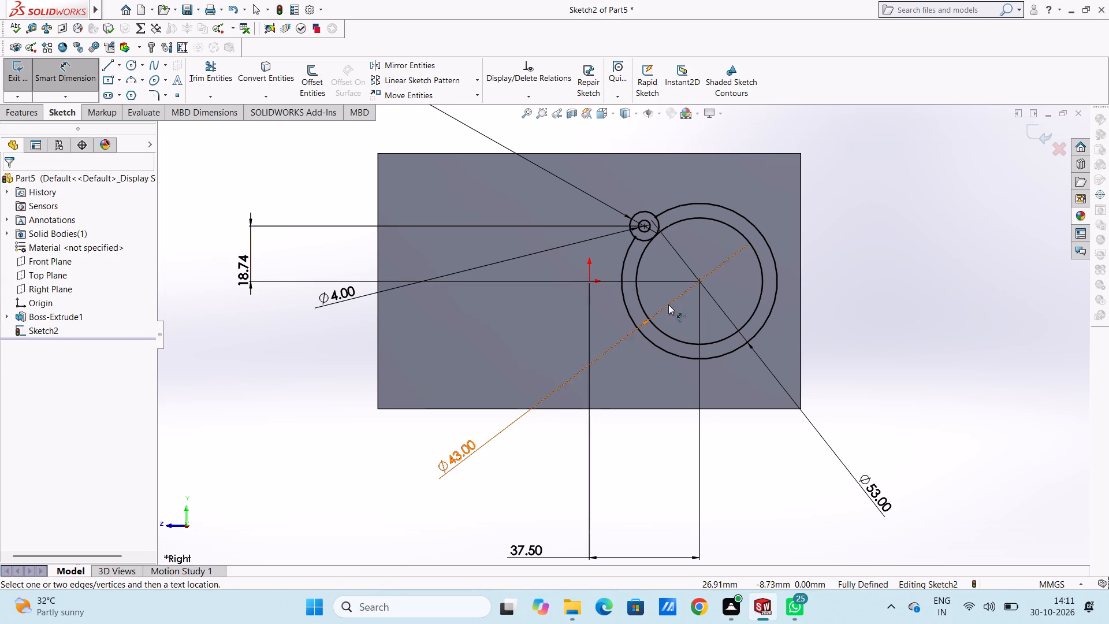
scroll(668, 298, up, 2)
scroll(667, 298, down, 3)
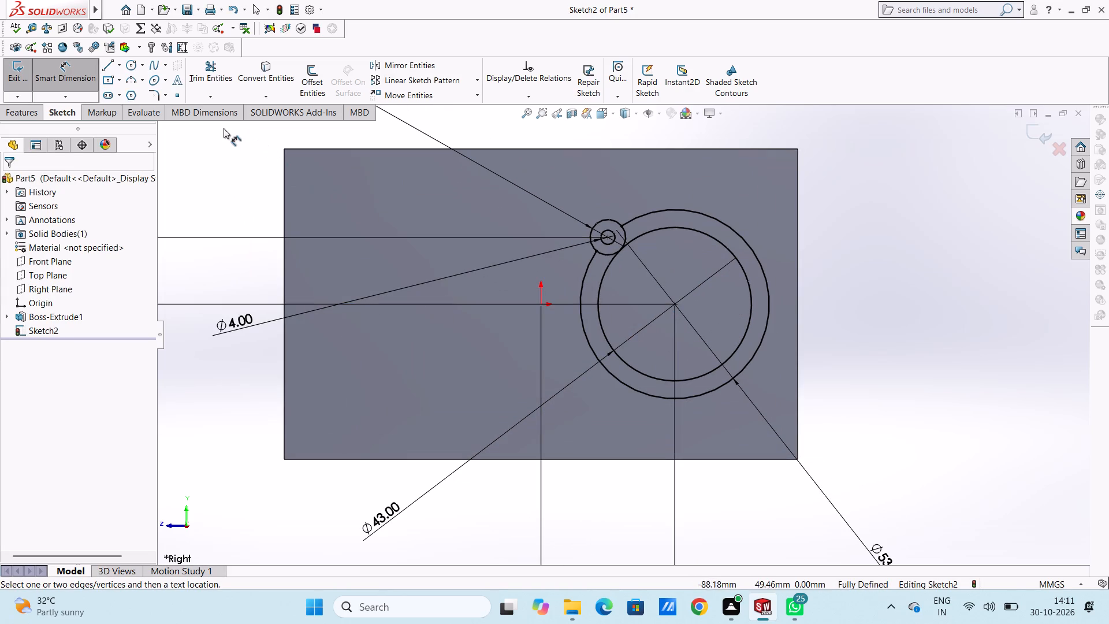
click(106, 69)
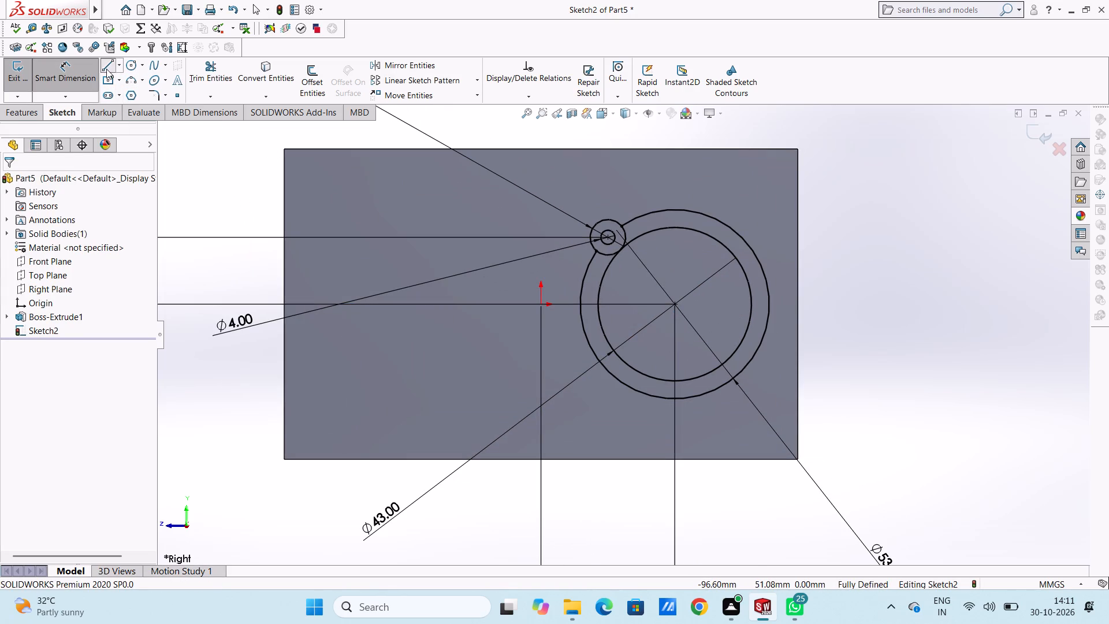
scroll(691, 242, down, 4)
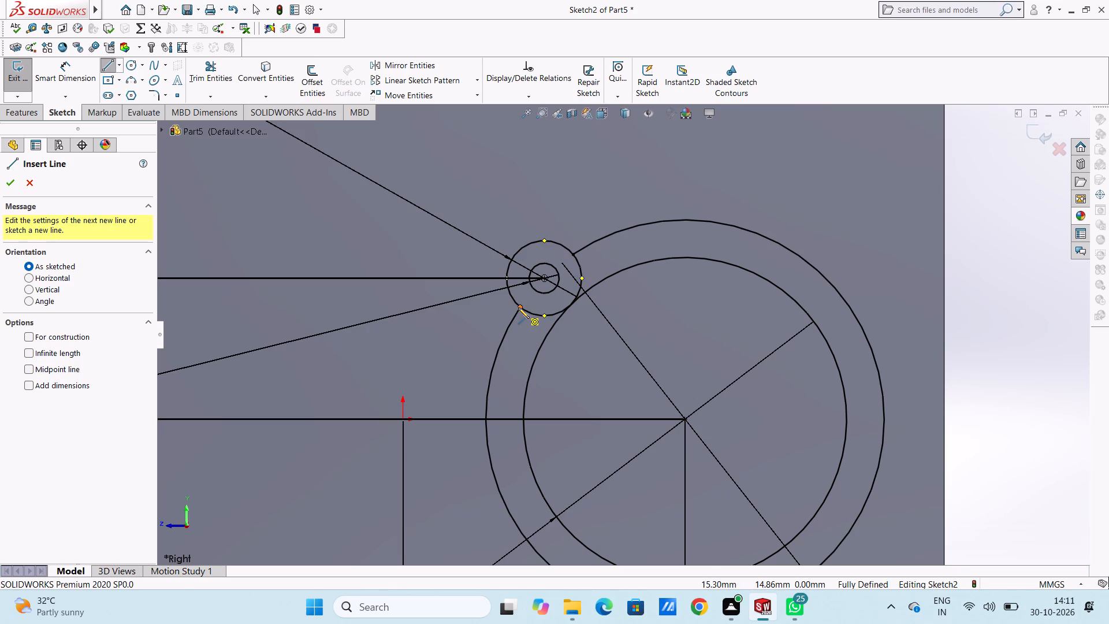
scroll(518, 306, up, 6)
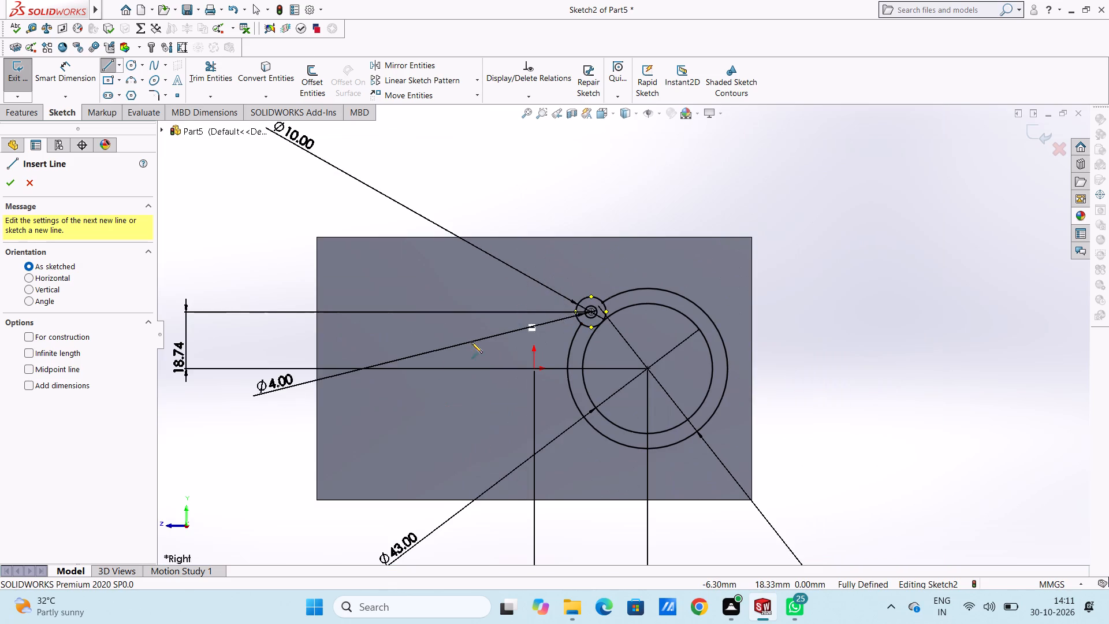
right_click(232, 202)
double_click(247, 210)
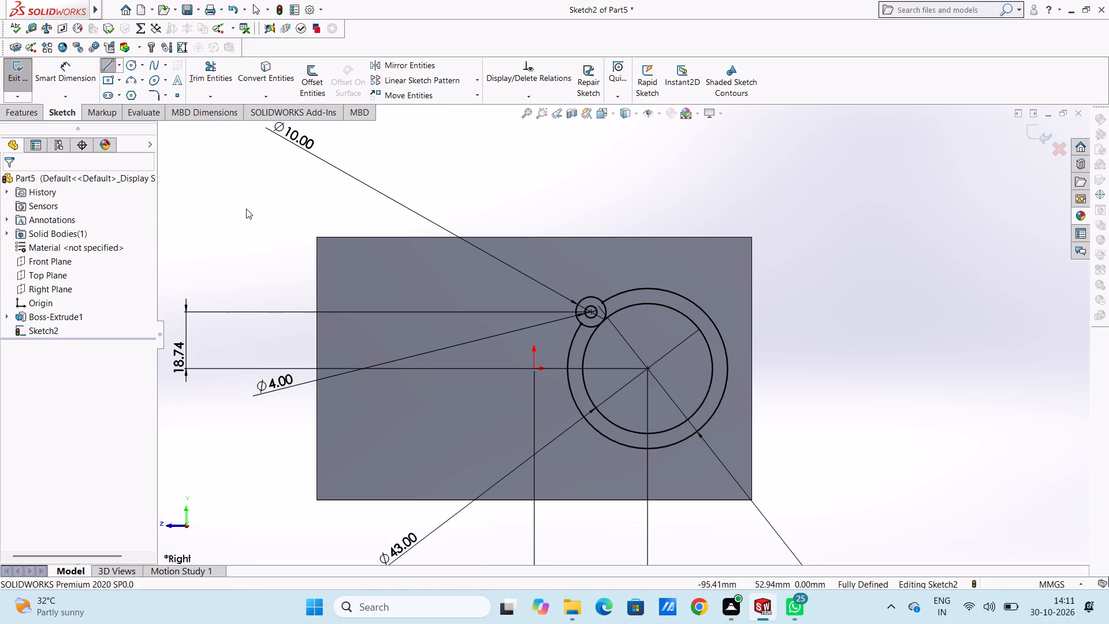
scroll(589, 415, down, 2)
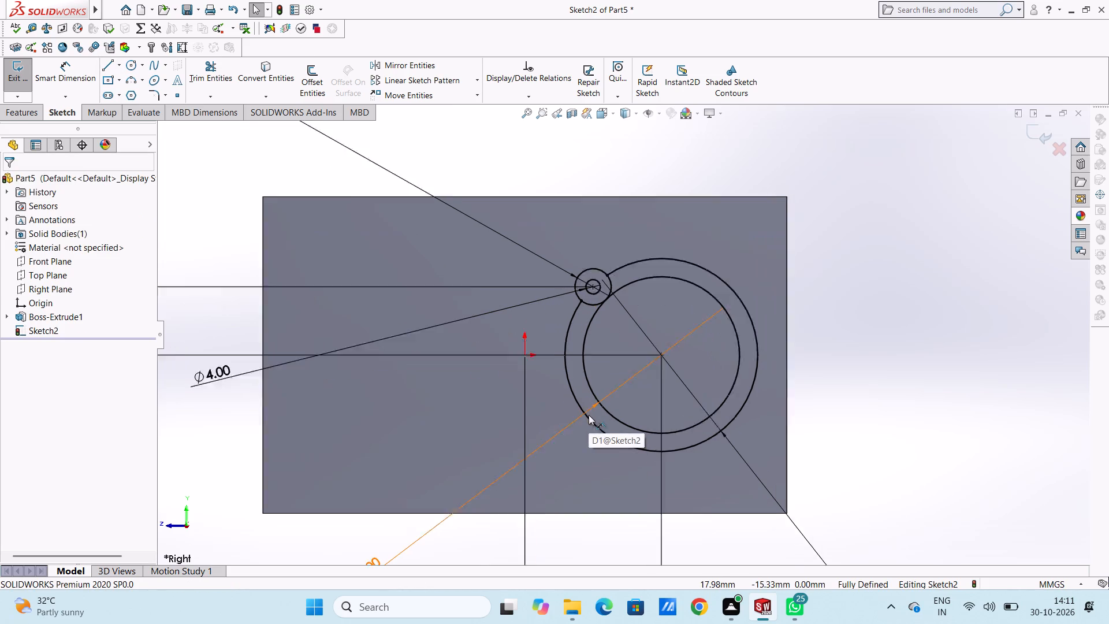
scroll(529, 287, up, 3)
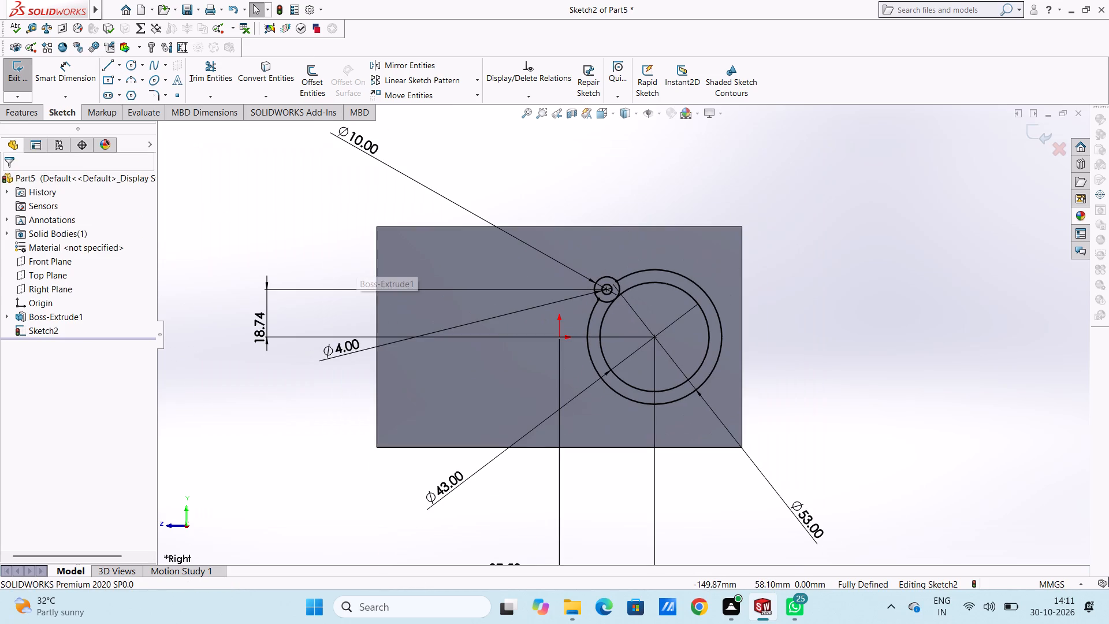
Draw a diagonal line about 40 mm long from the large circles' center through the small circles' center to beyond the 10 mm circle.
click(105, 66)
scroll(605, 329, down, 1)
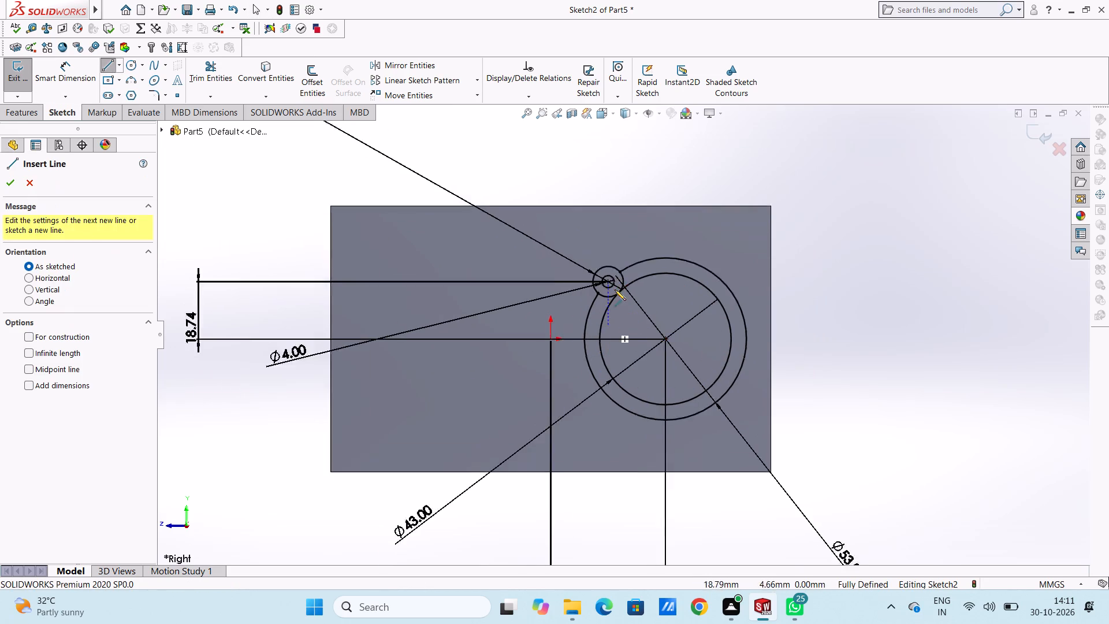
scroll(615, 289, down, 3)
click(708, 396)
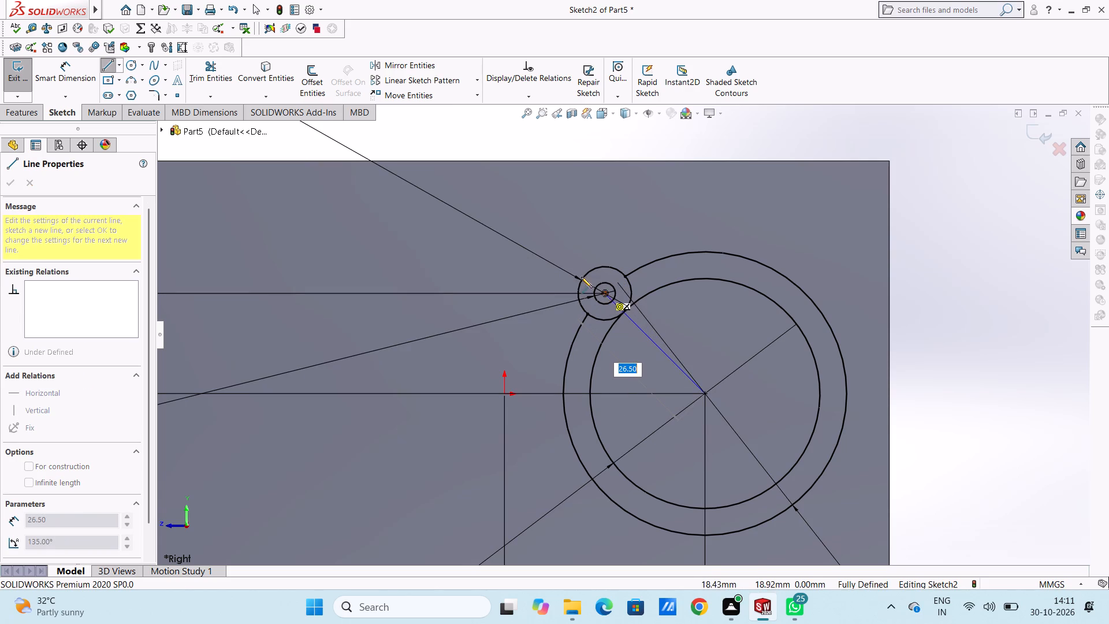
click(552, 242)
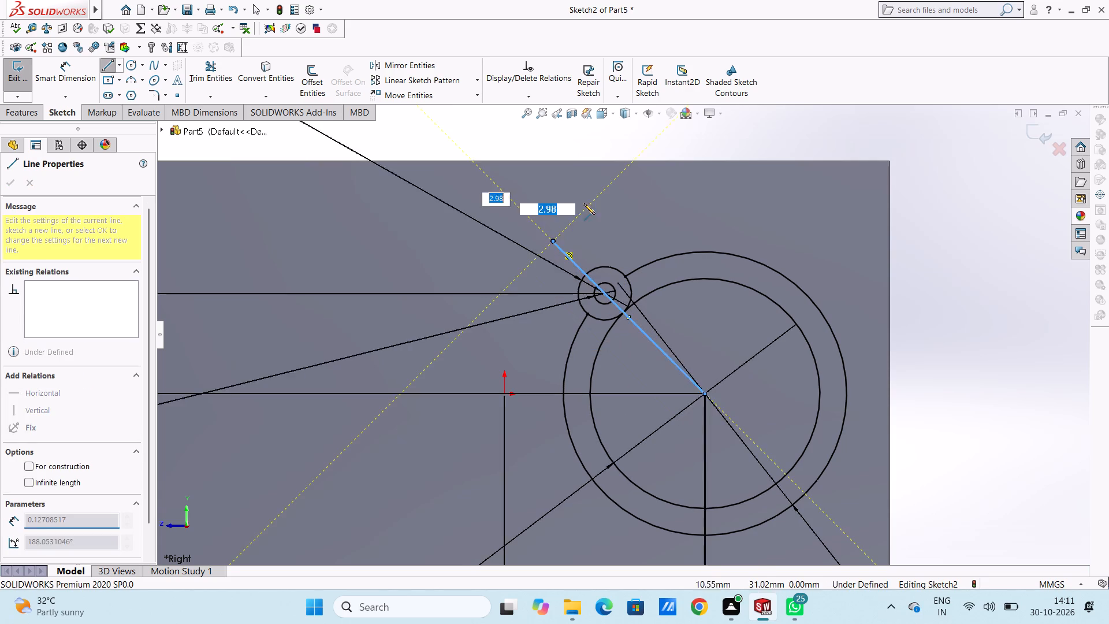
scroll(586, 200, up, 4)
right_click(687, 181)
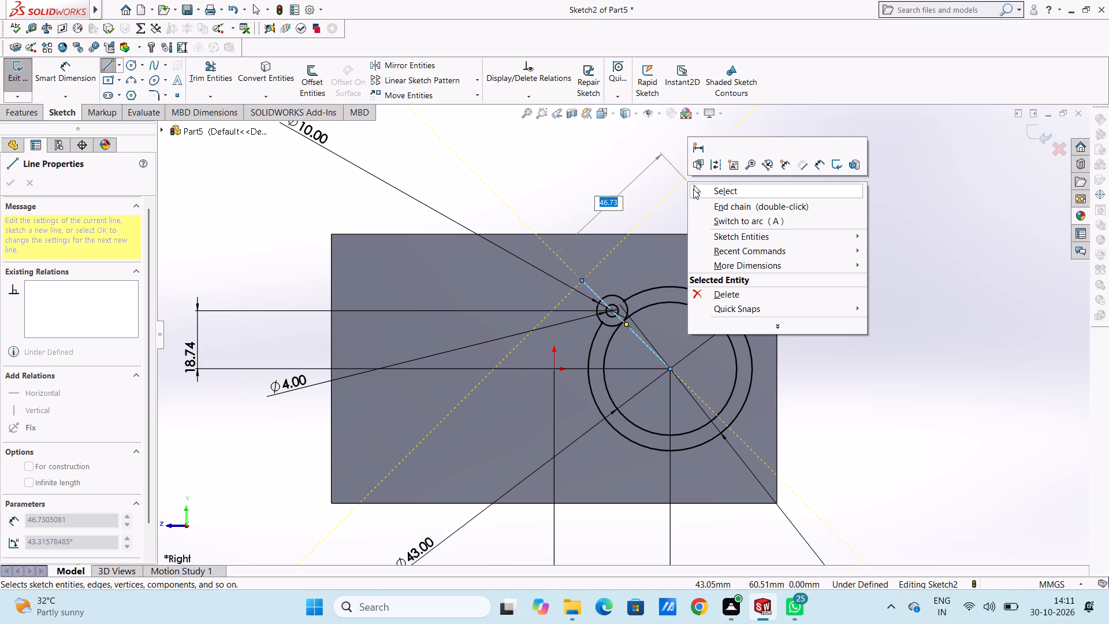
click(694, 185)
click(638, 186)
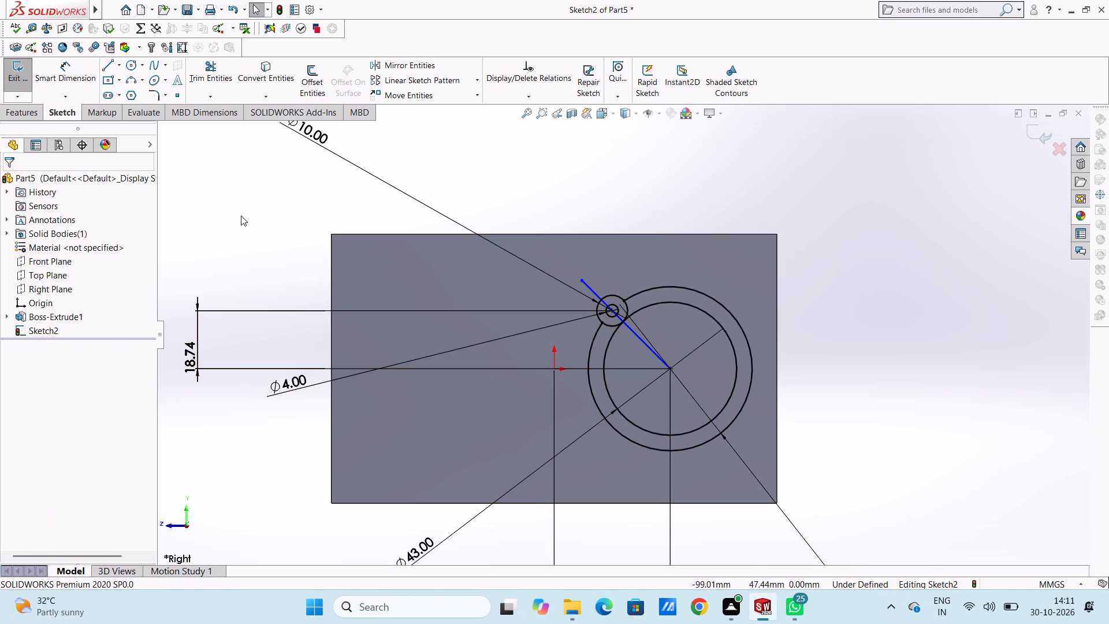
Add a 45° angle dimension between the diagonal line and the vertical through the large circles' center.
click(65, 76)
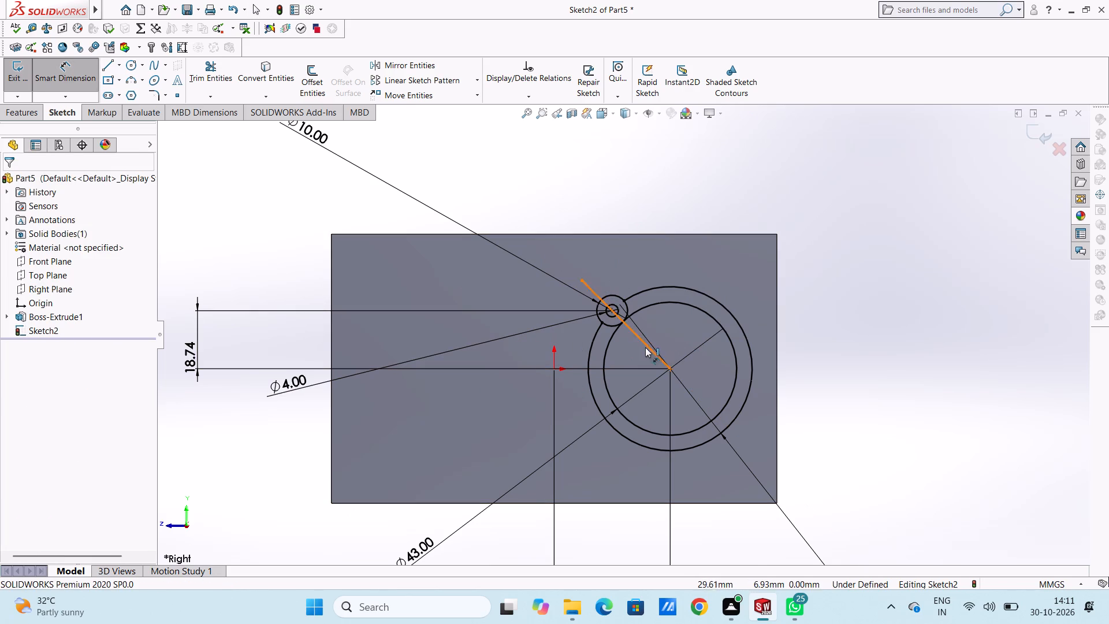
click(645, 347)
click(647, 348)
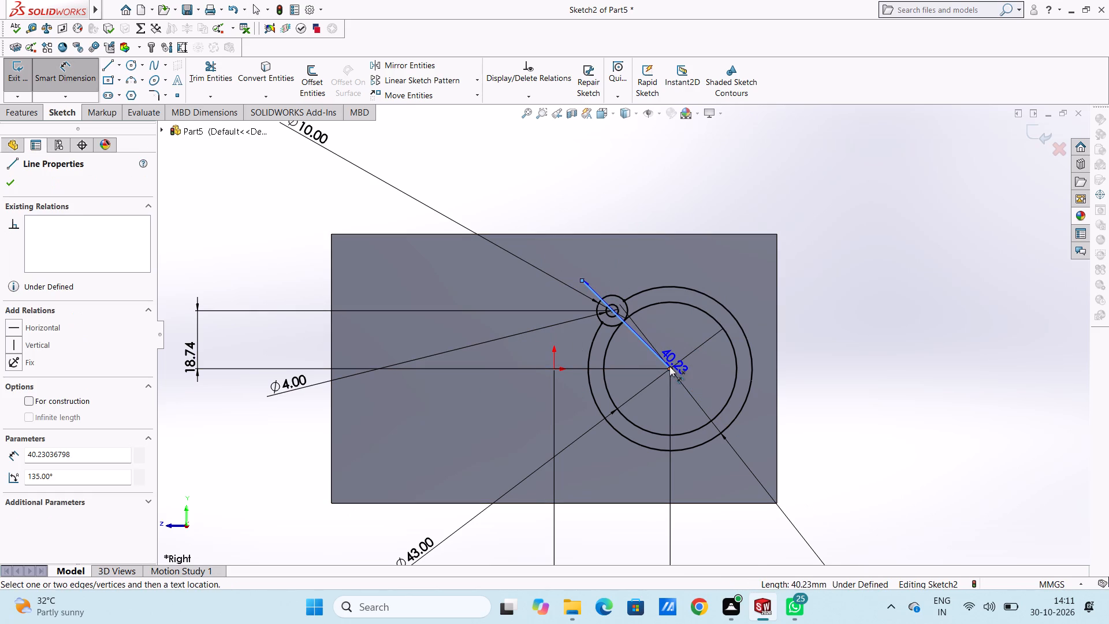
click(670, 367)
click(669, 339)
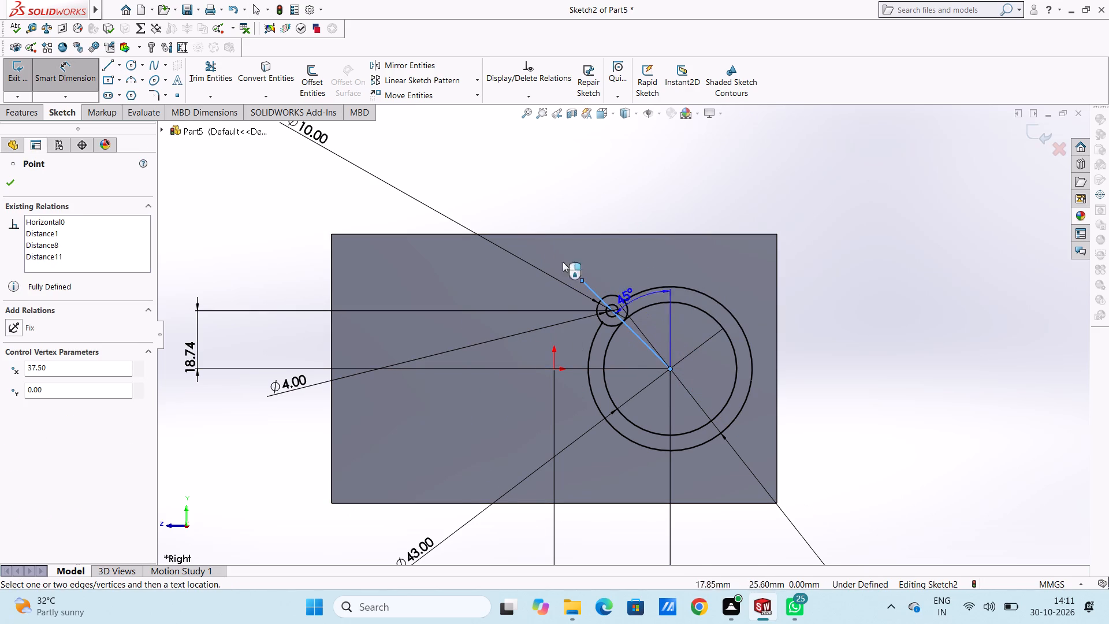
click(519, 176)
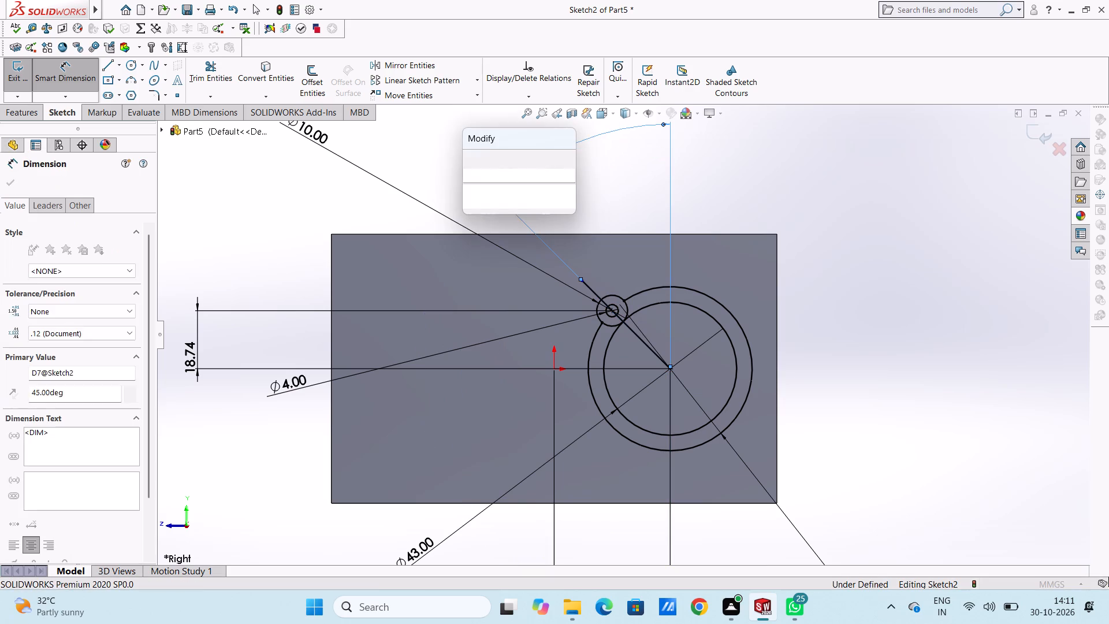
click(475, 159)
click(456, 170)
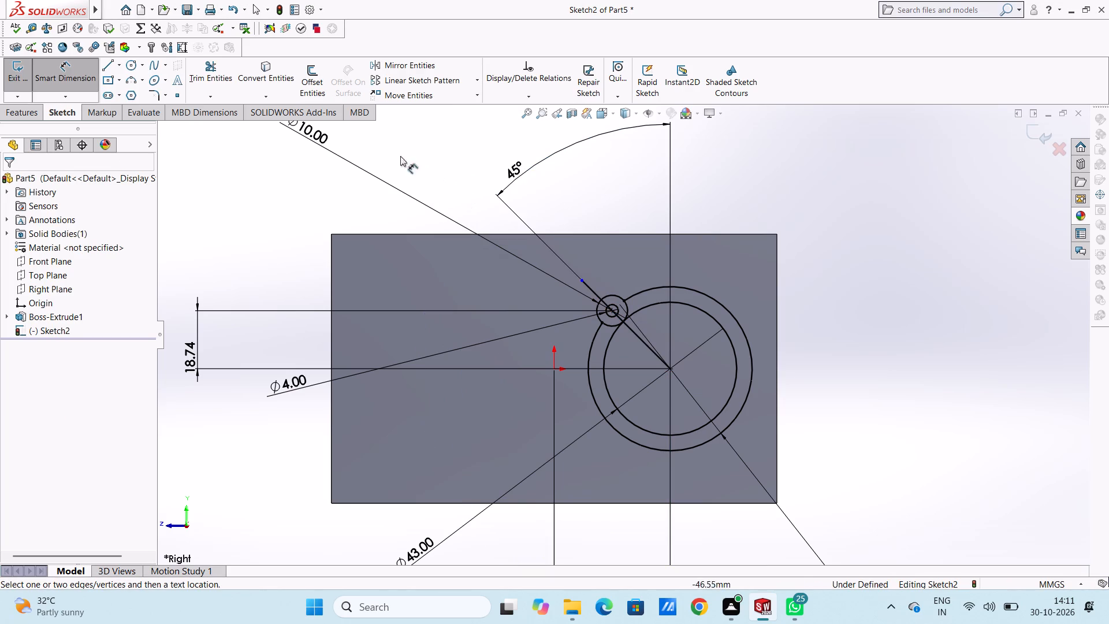
Offset the diagonal line 5 mm bi-directionally, with dimensions added.
click(306, 76)
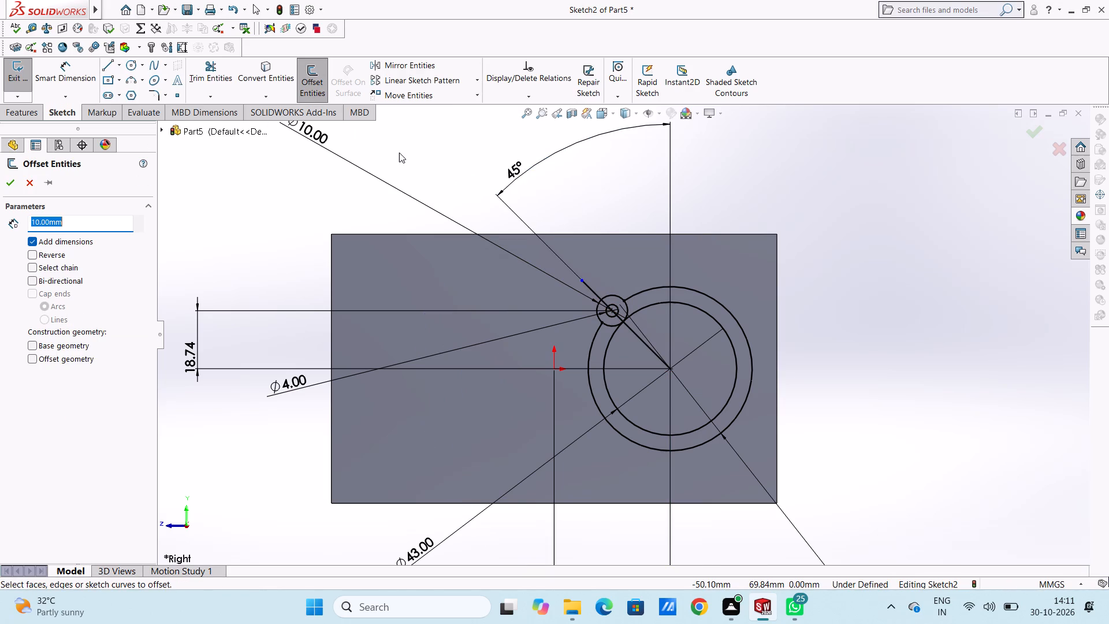
key(5)
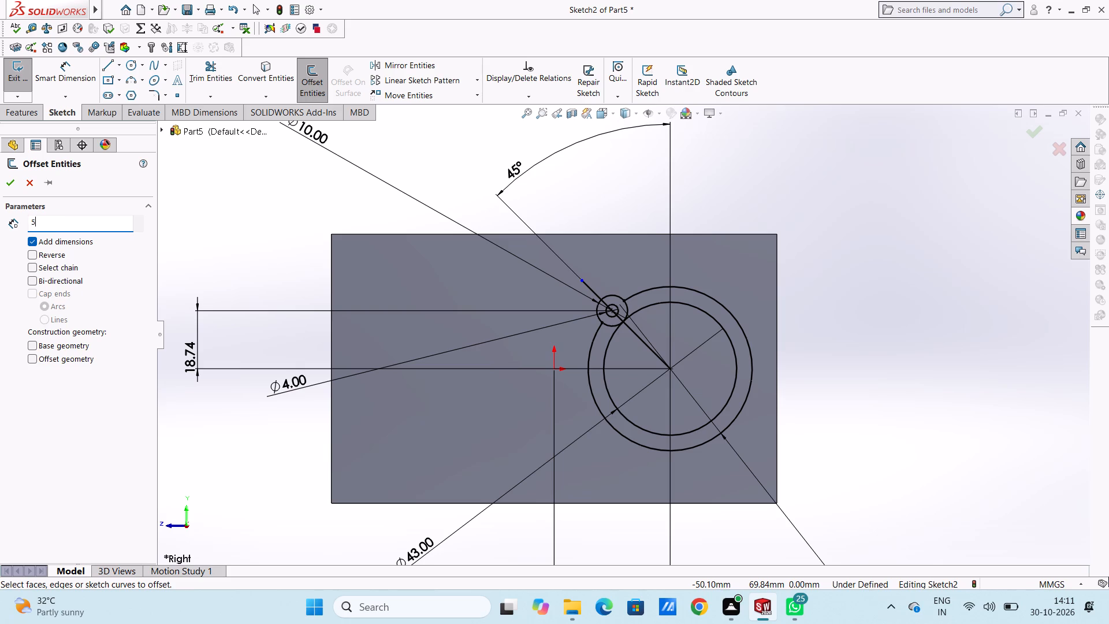
key(Return)
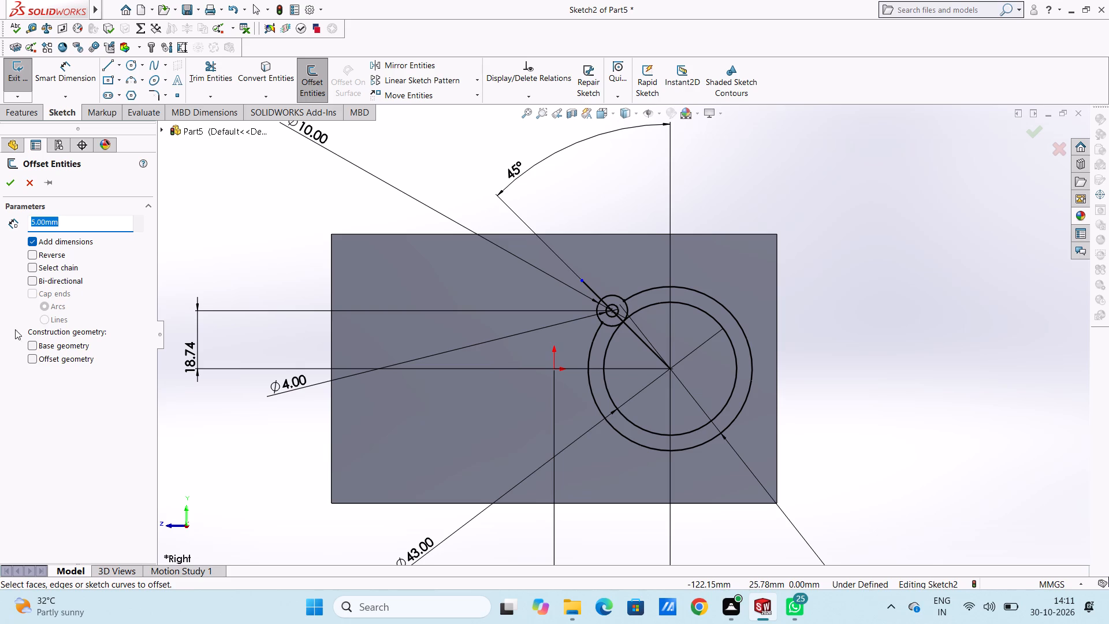
click(32, 276)
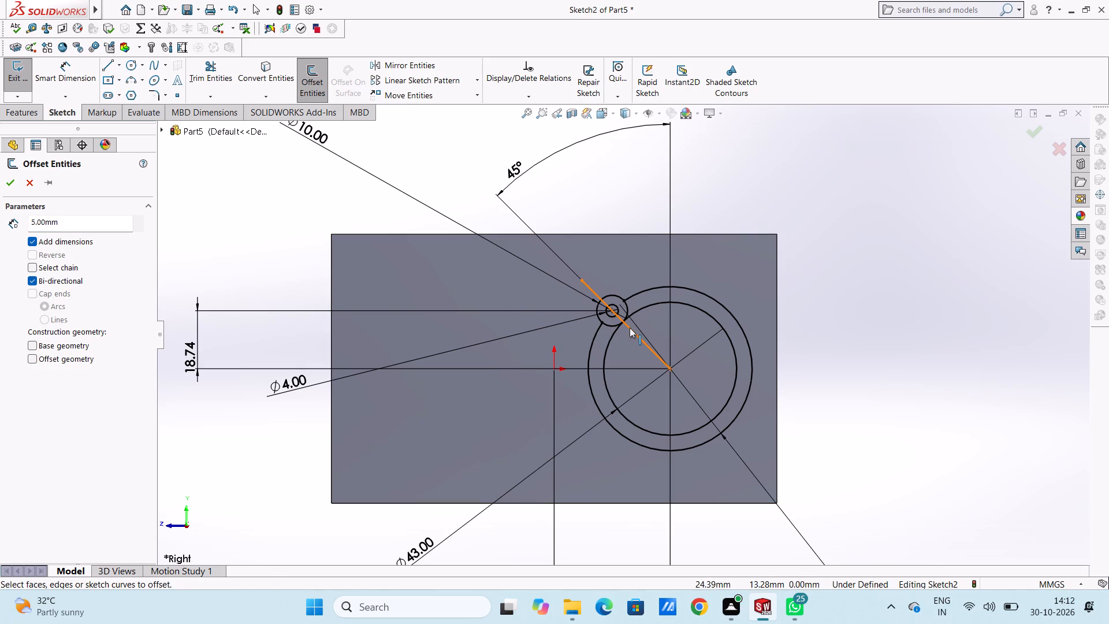
click(630, 328)
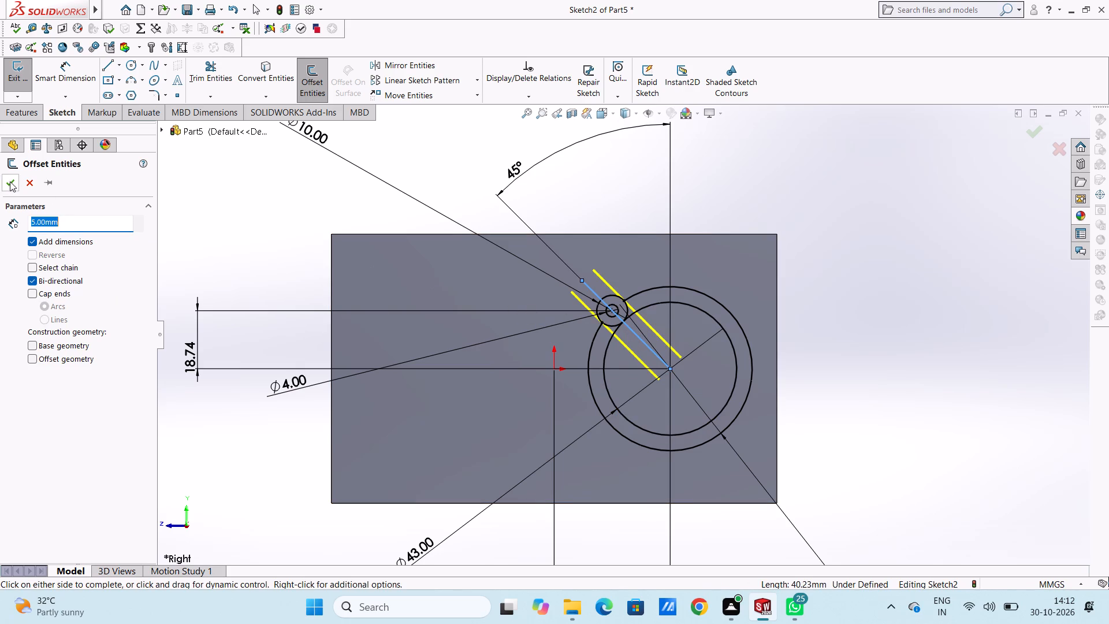
click(10, 181)
click(221, 220)
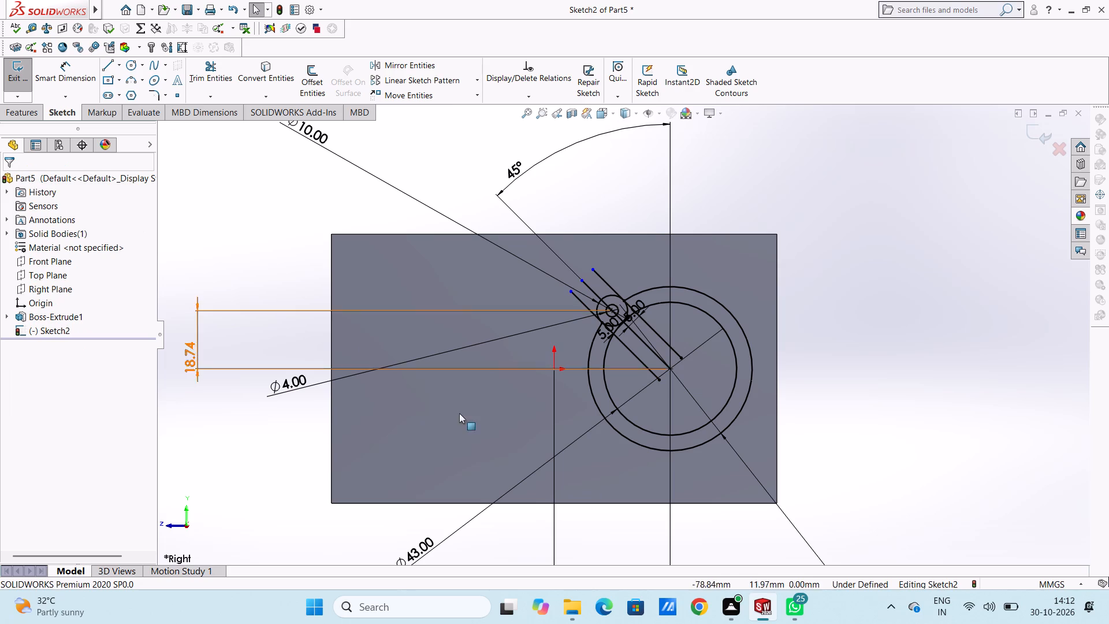
Trim the outer ends of the three parallel diagonal lines and the middle line's segments inside the 10 mm and 4 mm circles.
scroll(672, 383, down, 2)
scroll(612, 224, down, 2)
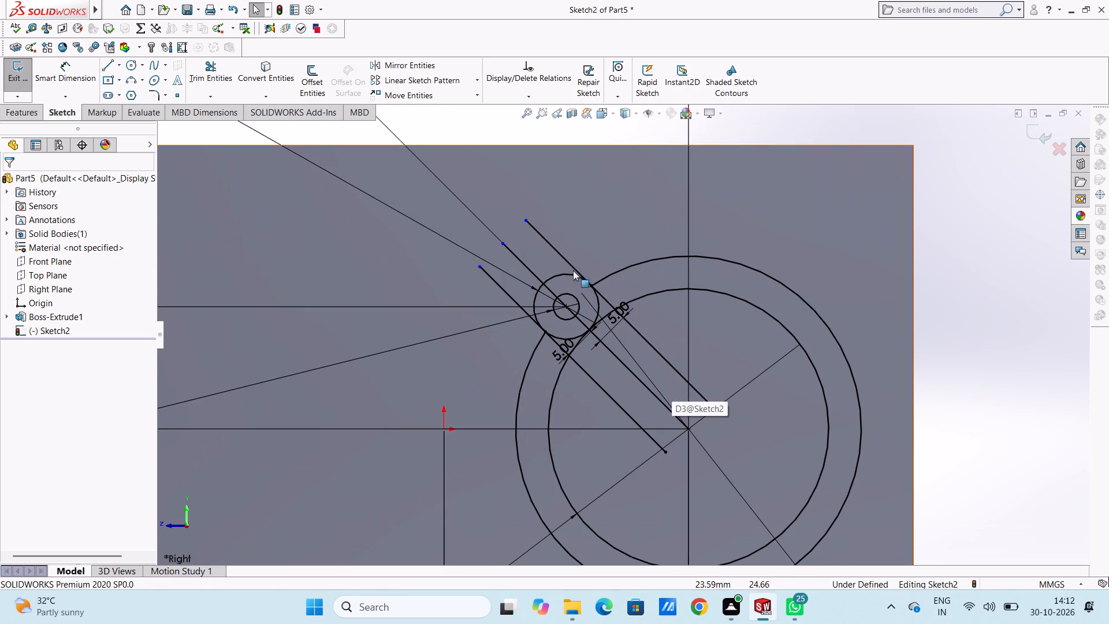
click(215, 75)
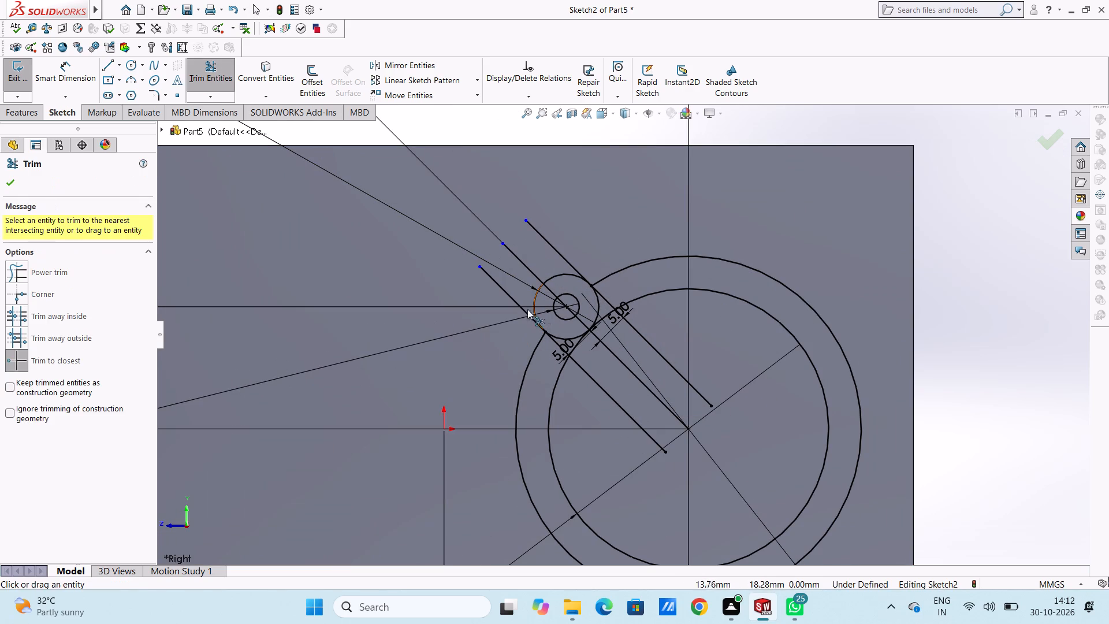
click(520, 309)
click(560, 252)
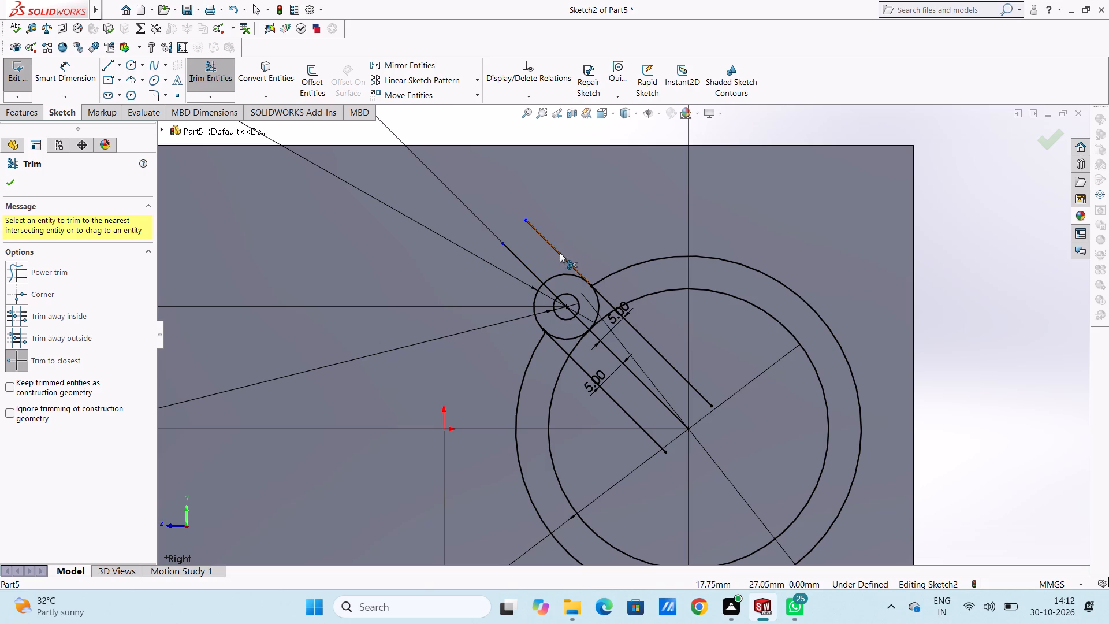
click(533, 272)
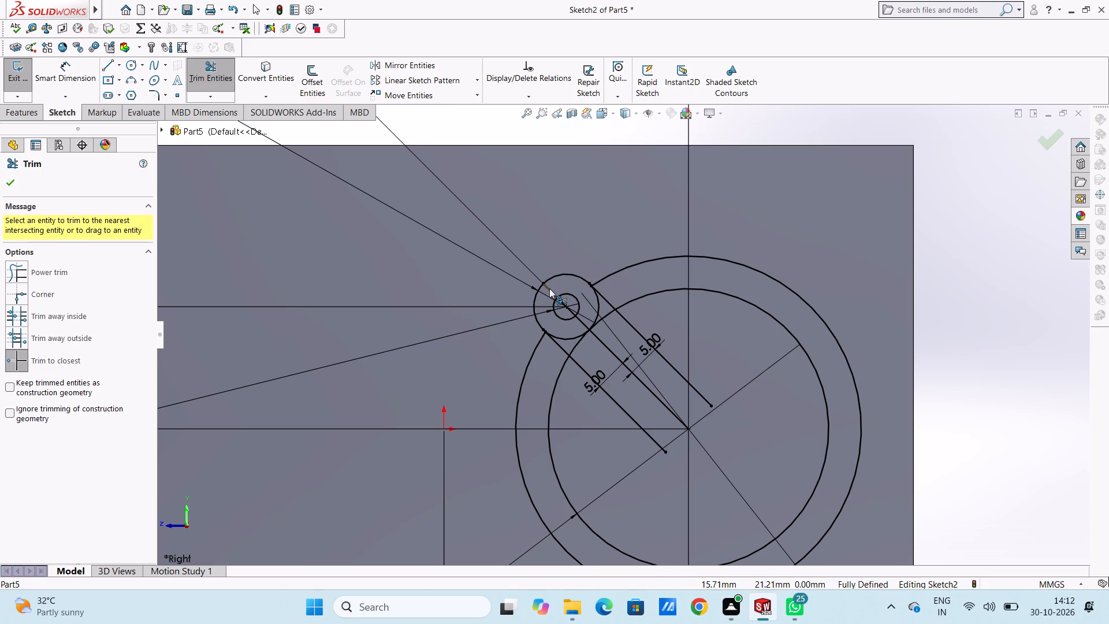
click(549, 288)
click(566, 304)
click(578, 320)
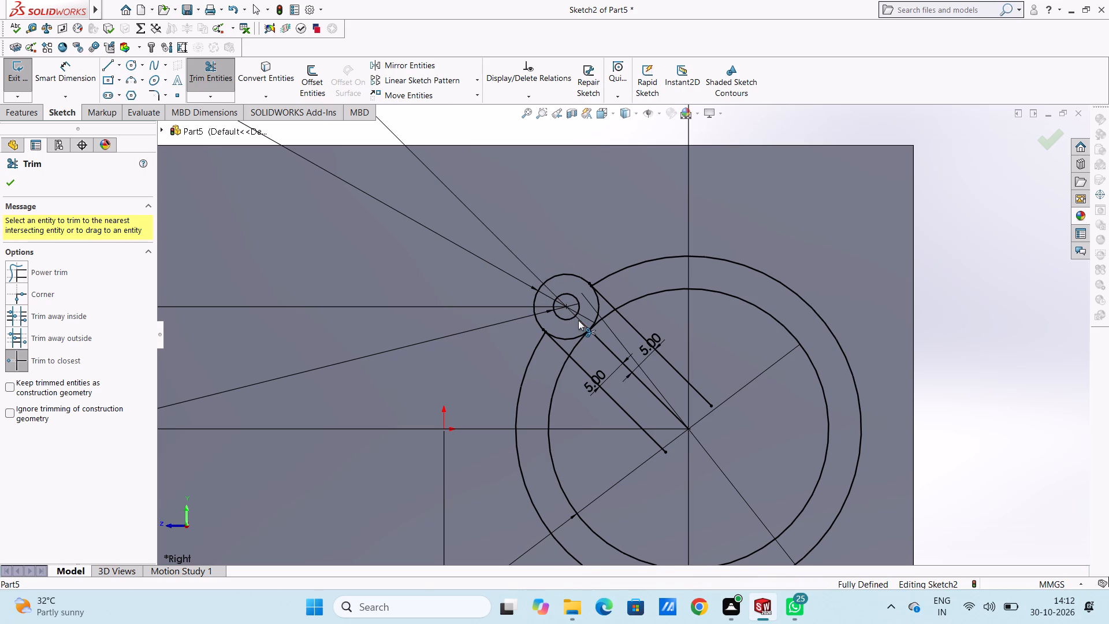
Trim away the parts of both offset lines that lie inside the 43 mm circle.
click(638, 329)
click(587, 370)
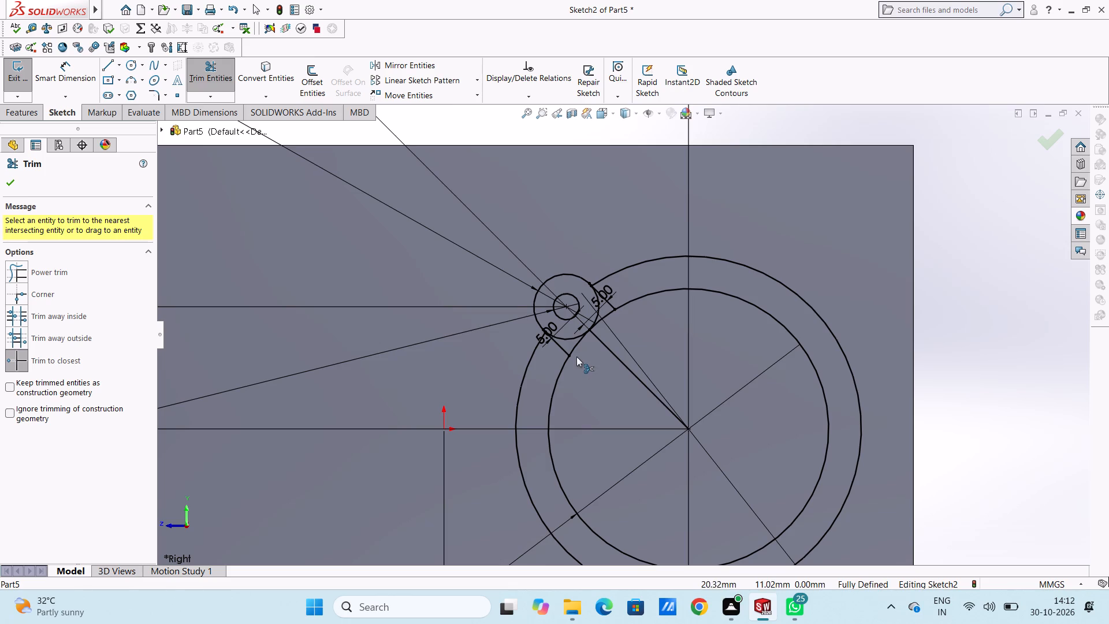
Trim away the 10 mm circle's inner arcs between the offset lines and the remaining middle diagonal line inside the 43 mm circle.
scroll(581, 354, down, 3)
click(571, 322)
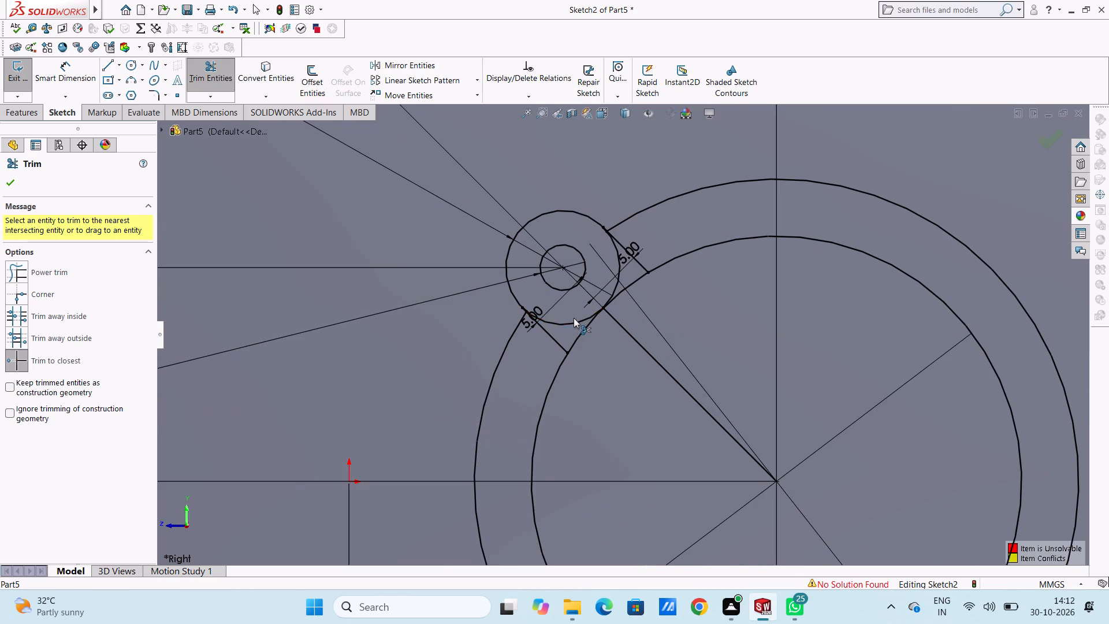
click(612, 285)
click(613, 285)
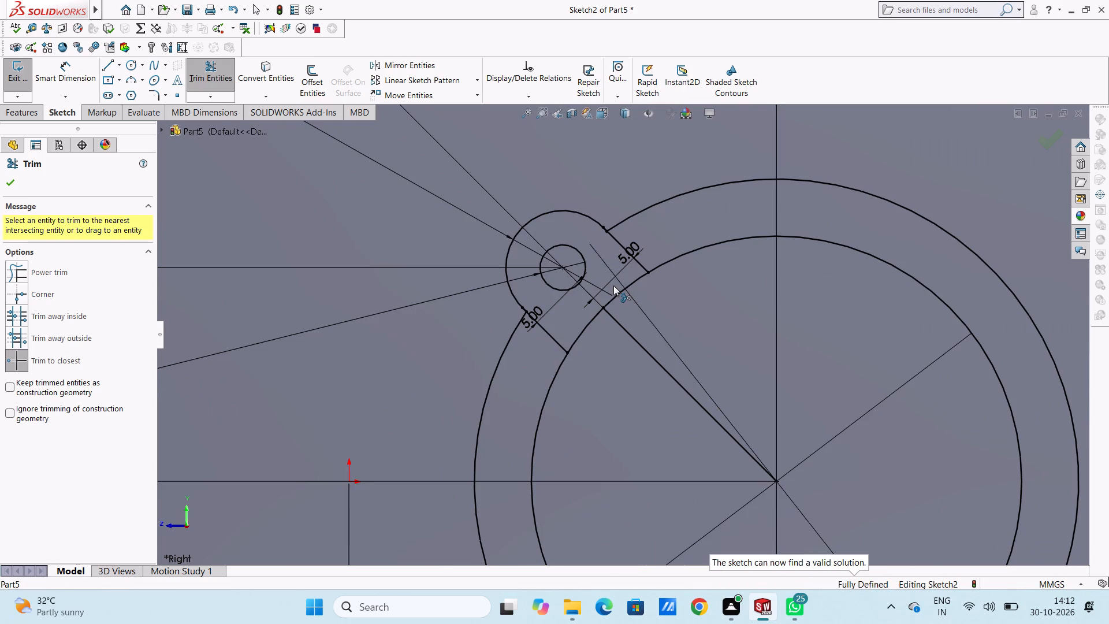
click(615, 319)
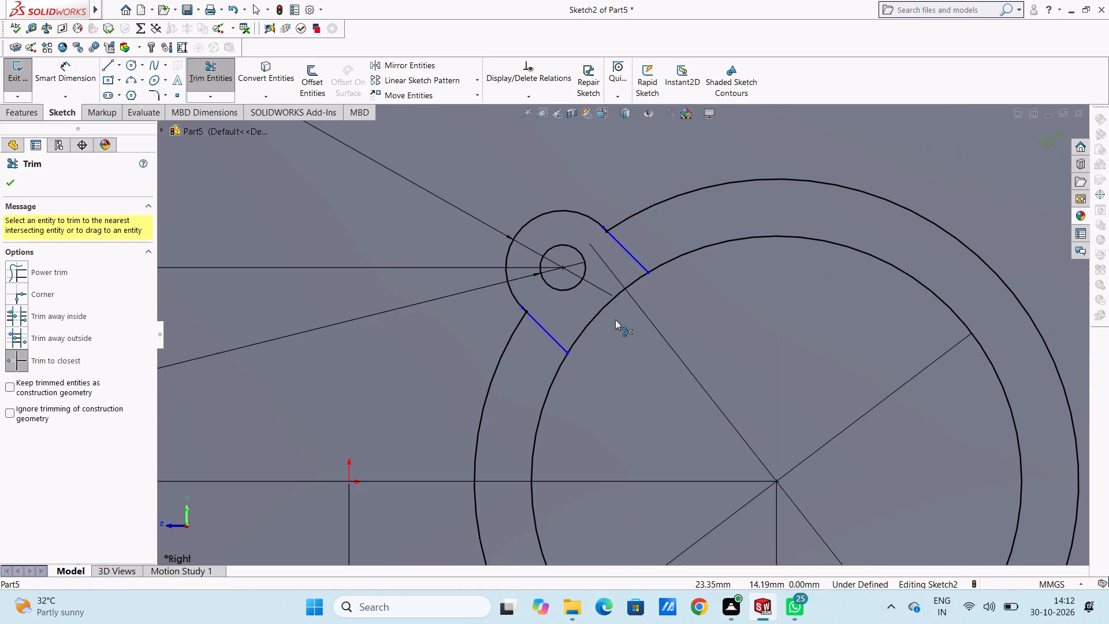
Trim away the remaining arc of the 53 mm circle.
scroll(615, 320, up, 4)
click(563, 352)
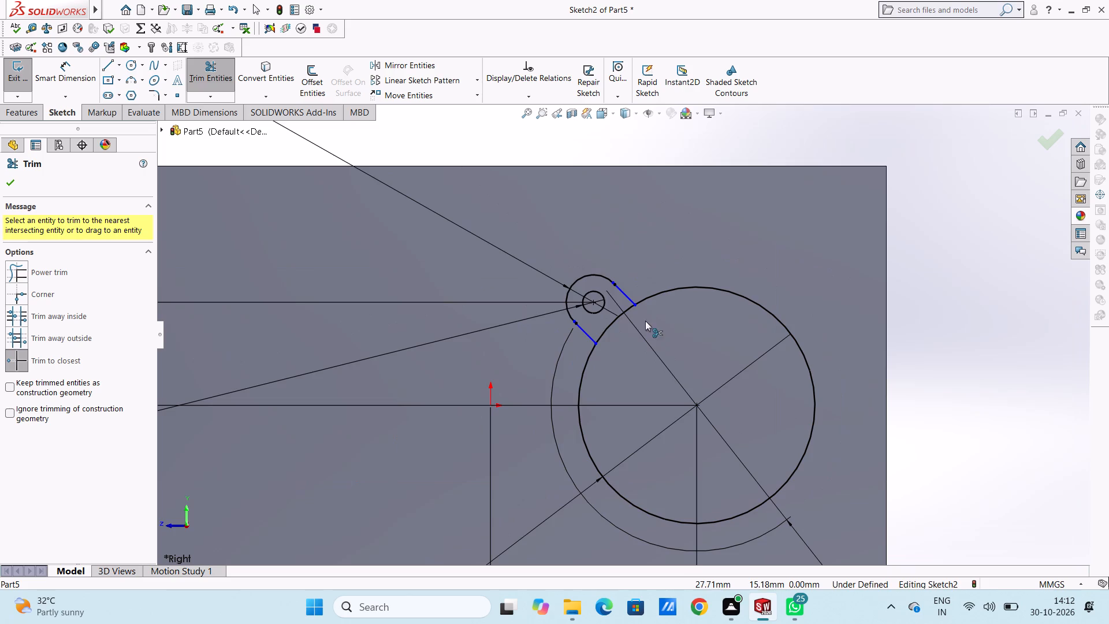
scroll(669, 352, up, 1)
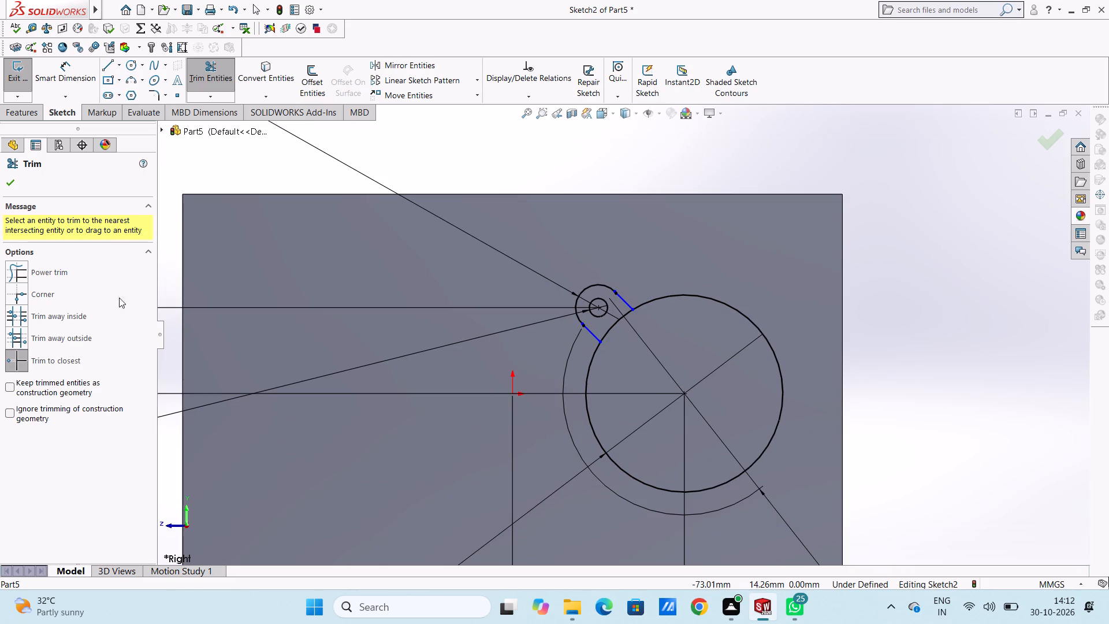
Trim the leftover 10 mm arc overhang and the tiny segment where the boss arc meets the lower diagonal line.
click(11, 184)
click(241, 172)
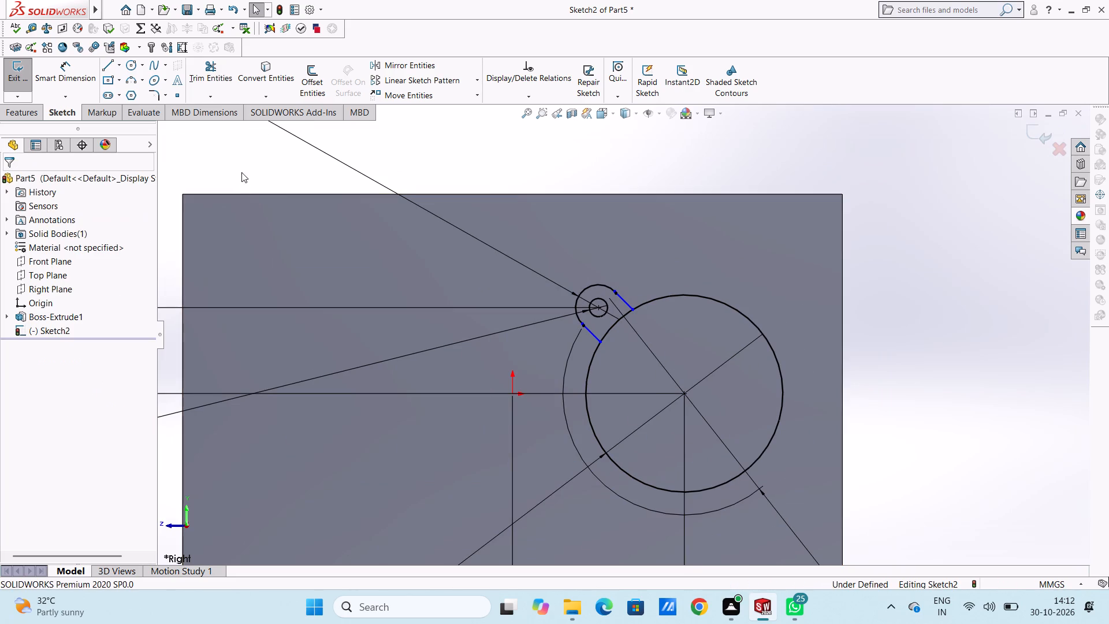
scroll(620, 313, down, 7)
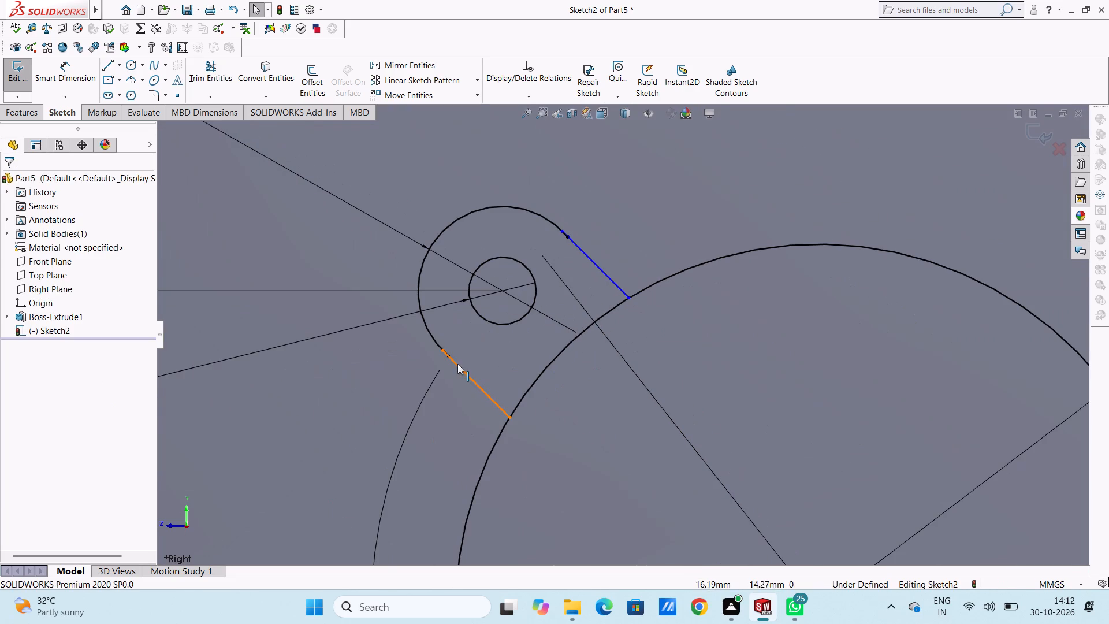
scroll(458, 368, down, 4)
scroll(500, 299, down, 4)
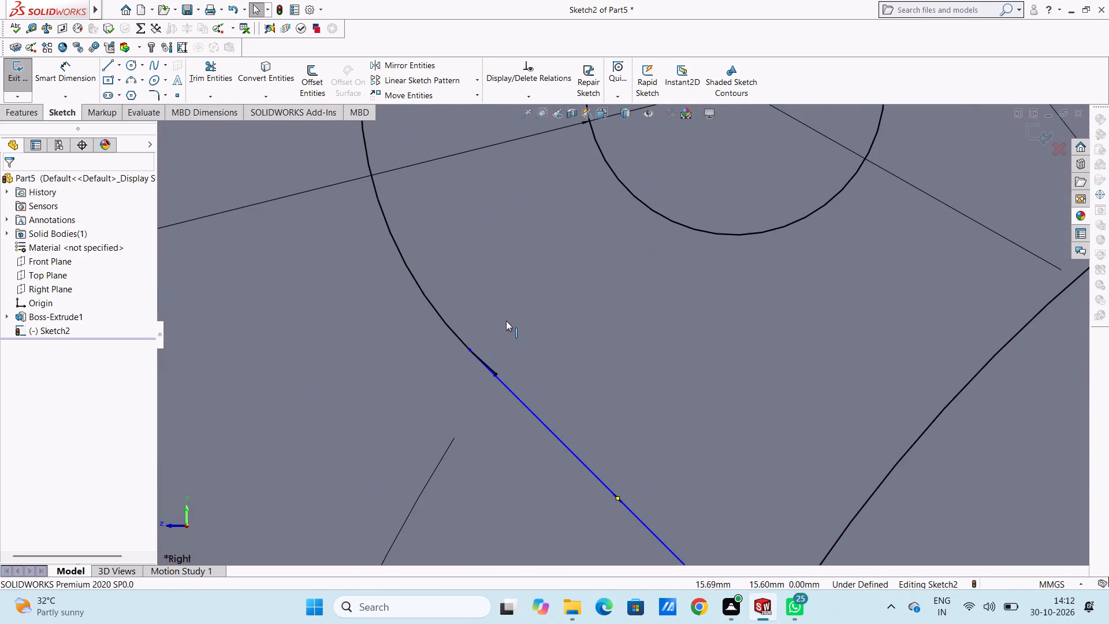
click(214, 72)
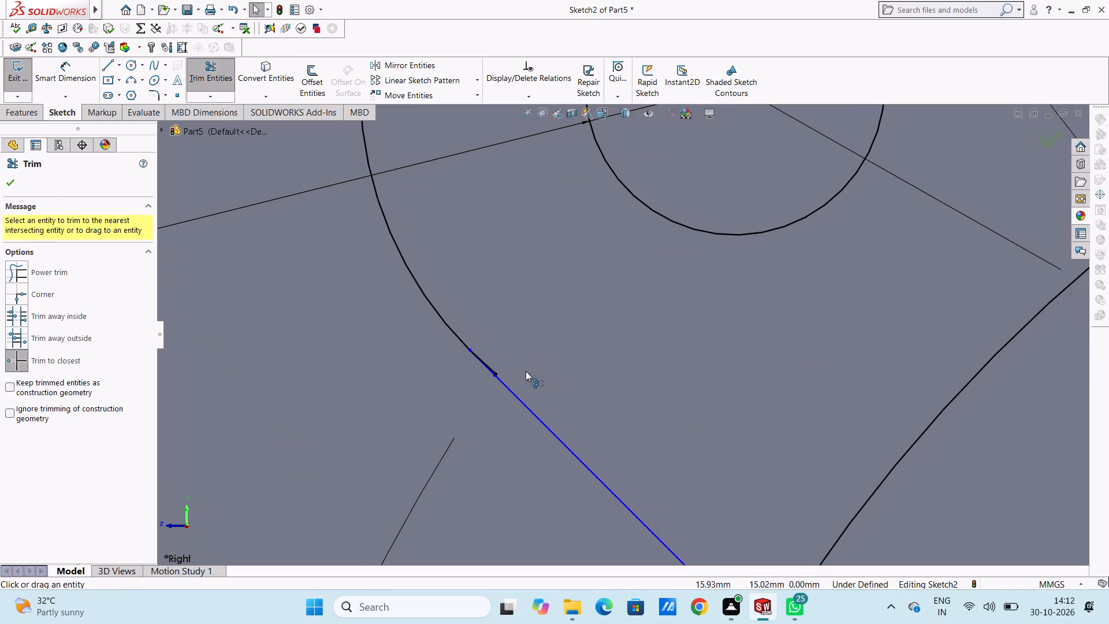
scroll(521, 381, down, 5)
scroll(527, 325, down, 5)
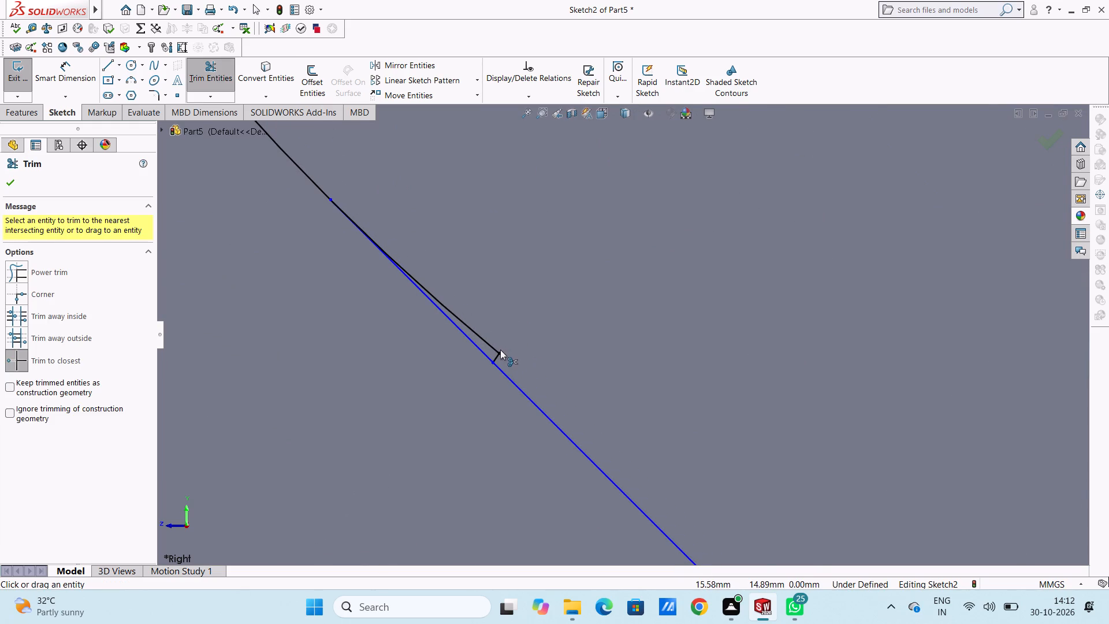
click(500, 355)
click(497, 349)
Trim the leftover arc overhang and the tiny segment where the boss arc meets the upper diagonal line.
scroll(669, 310, up, 5)
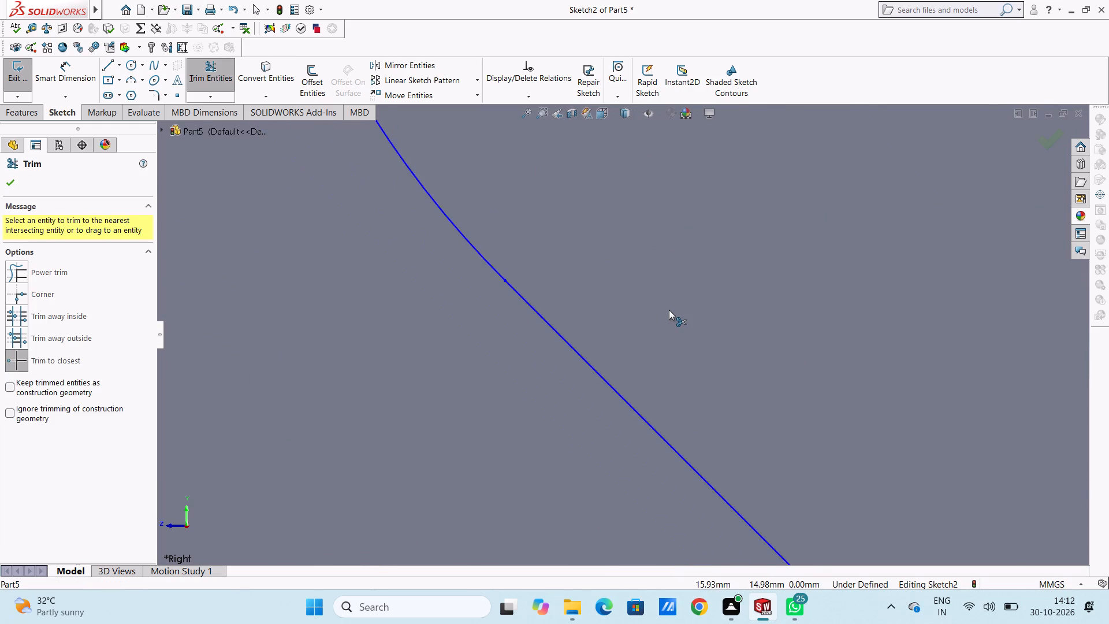
scroll(669, 310, up, 17)
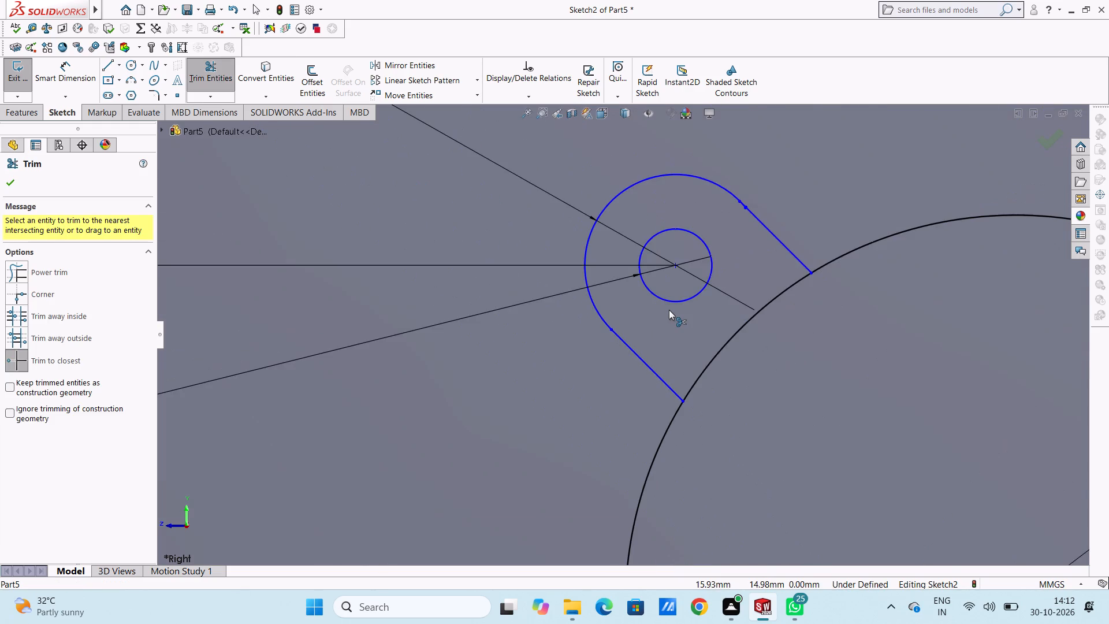
scroll(725, 250, down, 5)
scroll(681, 233, down, 10)
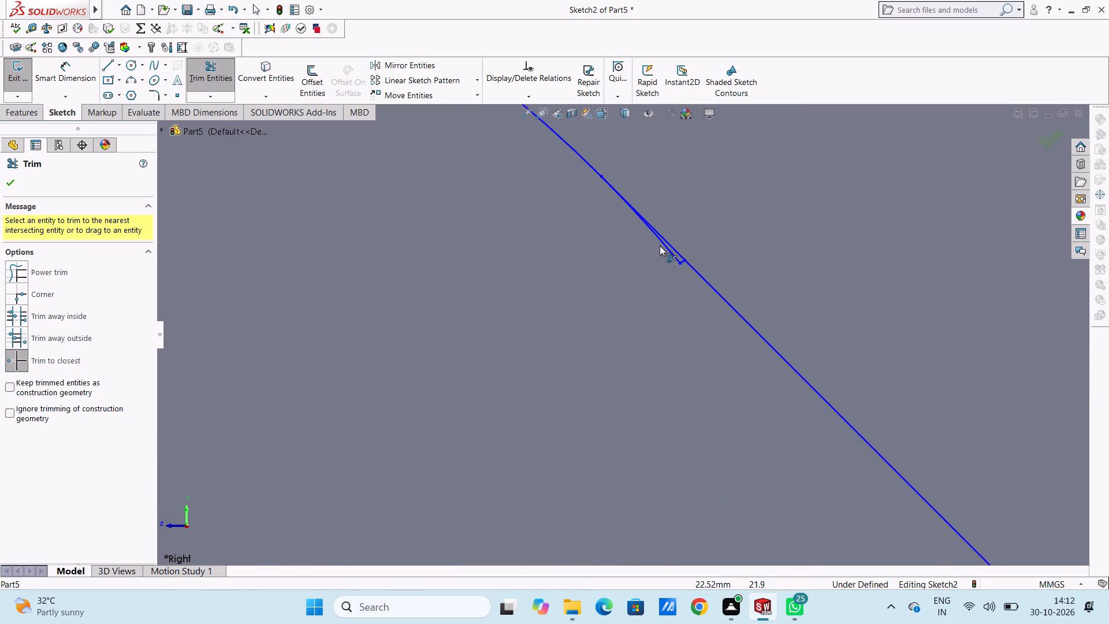
scroll(673, 244, down, 10)
click(647, 328)
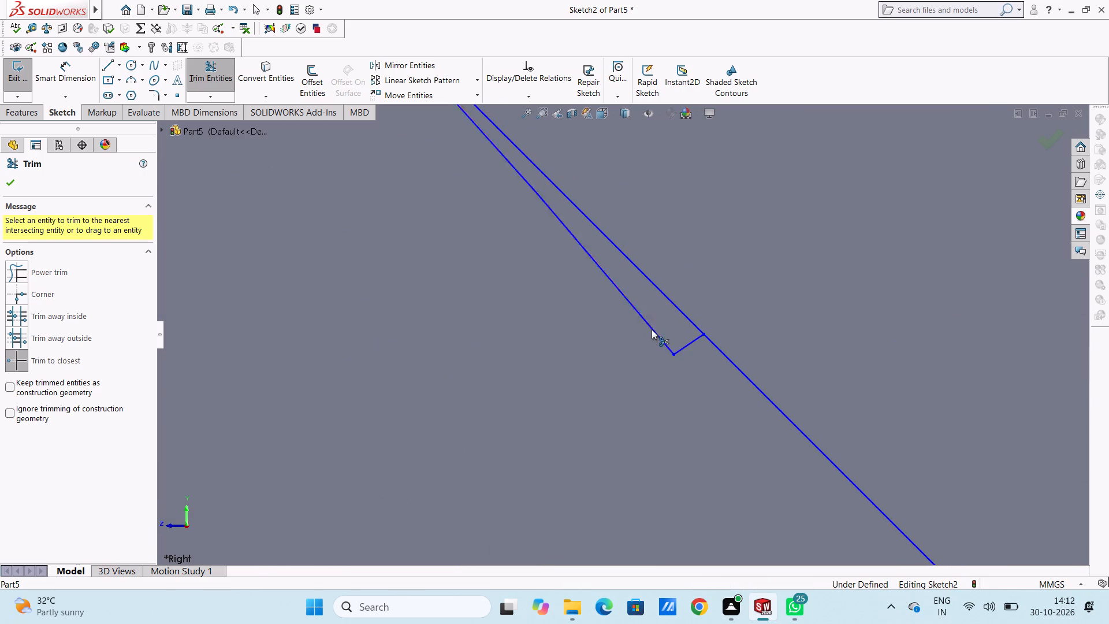
click(684, 348)
scroll(684, 348, up, 13)
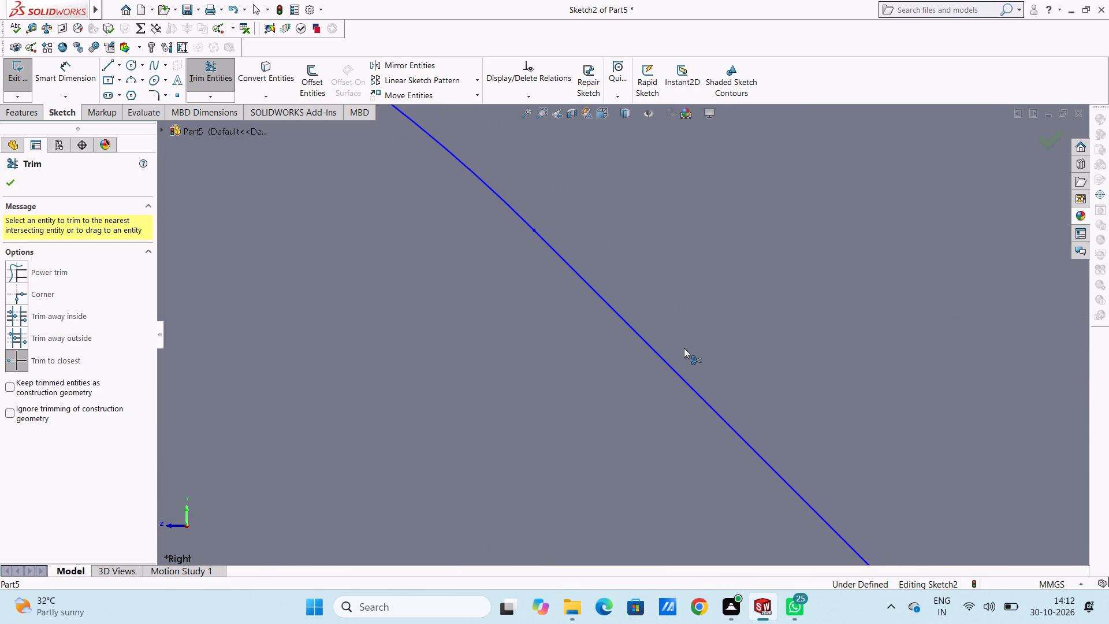
scroll(684, 348, up, 16)
scroll(684, 348, up, 9)
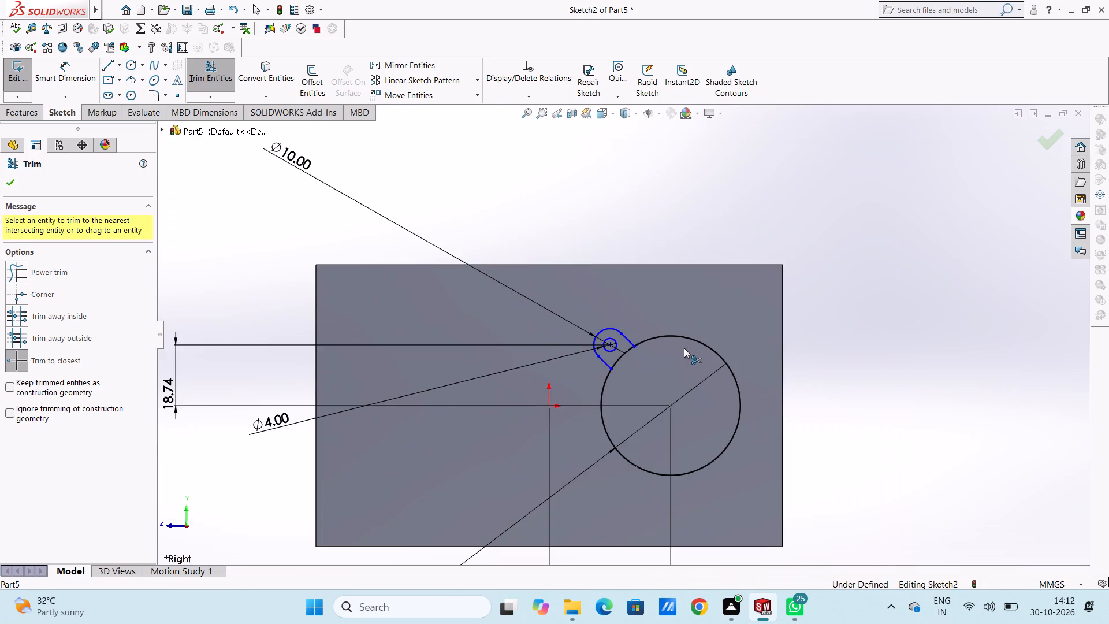
scroll(618, 444, down, 3)
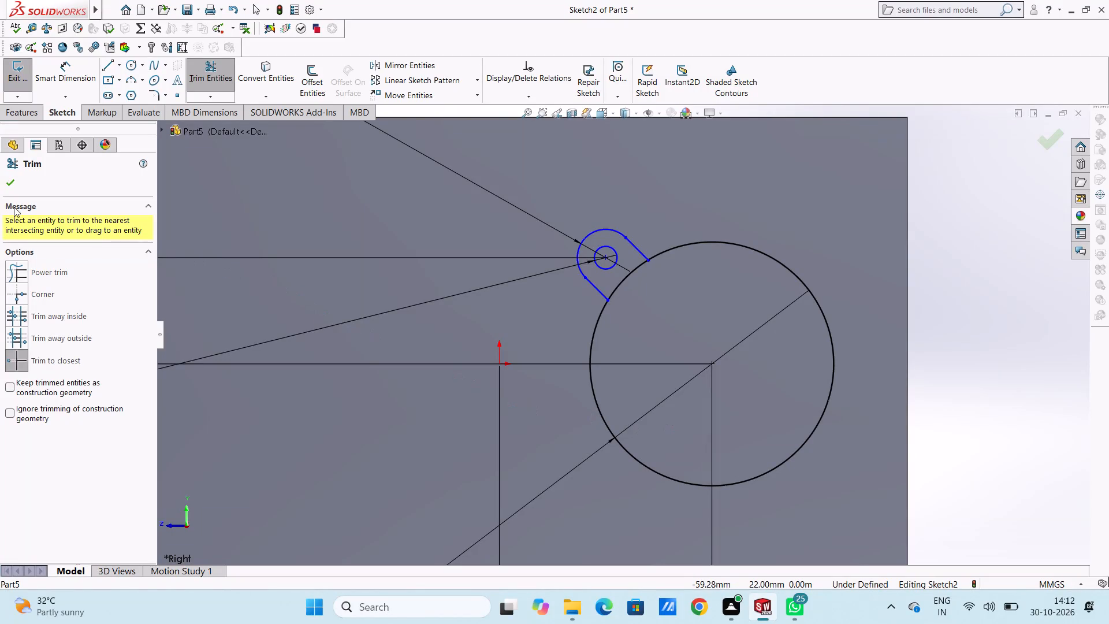
click(9, 185)
click(951, 329)
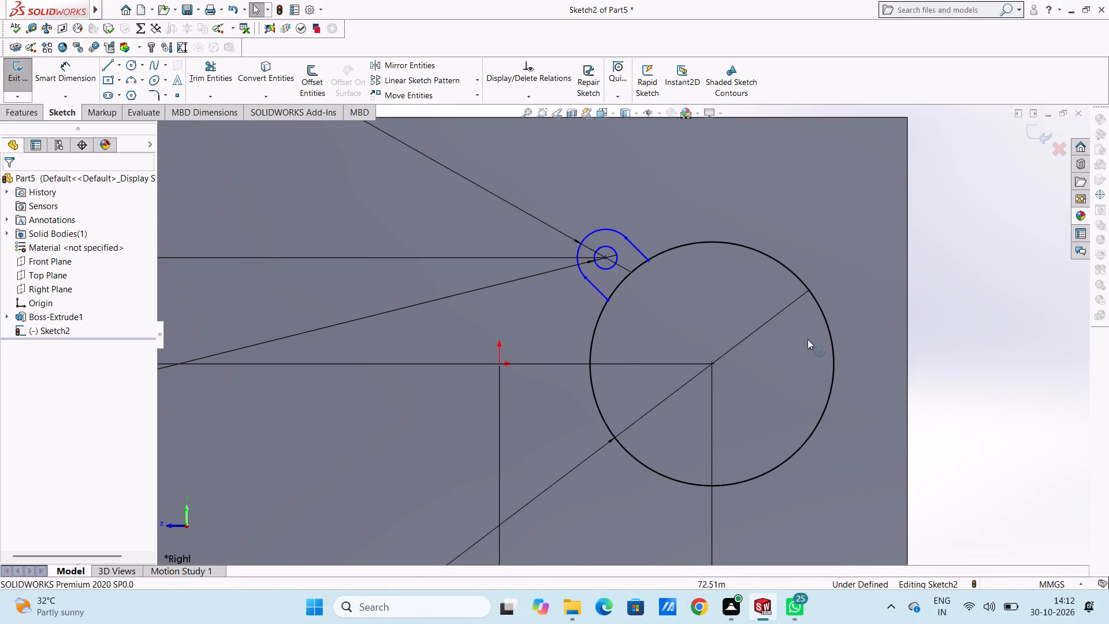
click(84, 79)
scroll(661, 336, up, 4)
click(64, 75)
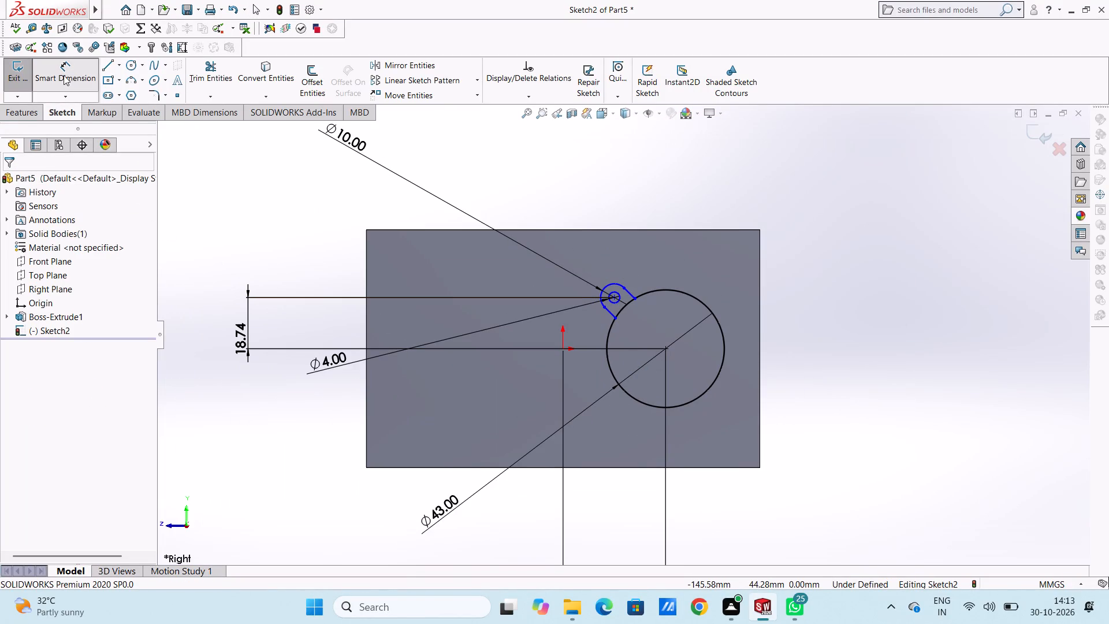
Fix both endpoints of the lower diagonal line joining the boss arc to the large circle.
scroll(620, 326, down, 4)
scroll(612, 274, down, 4)
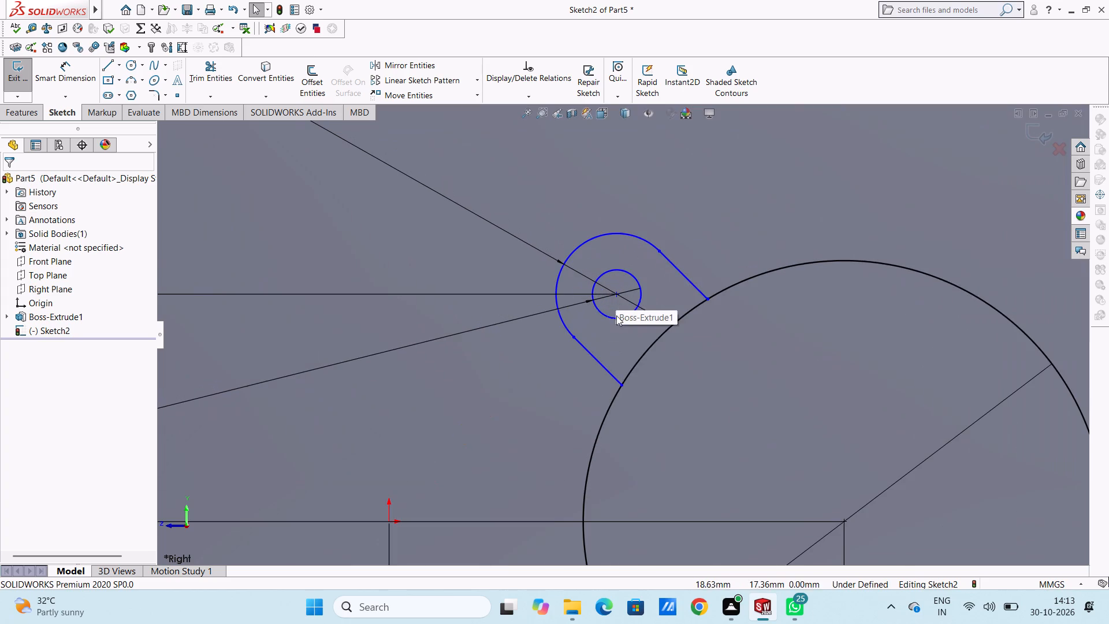
click(623, 387)
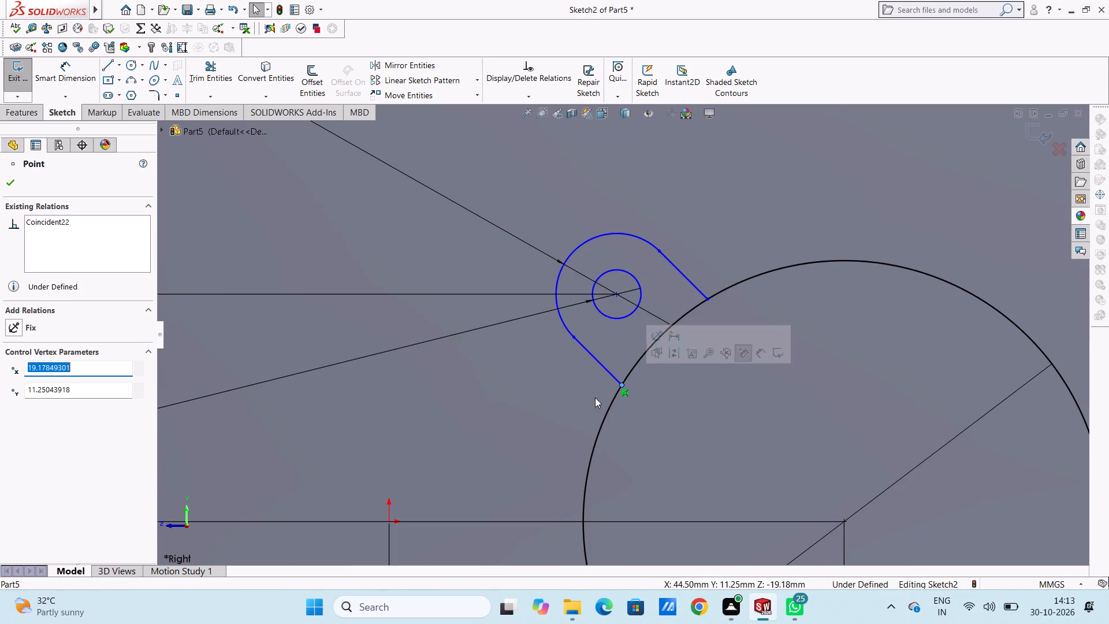
click(13, 321)
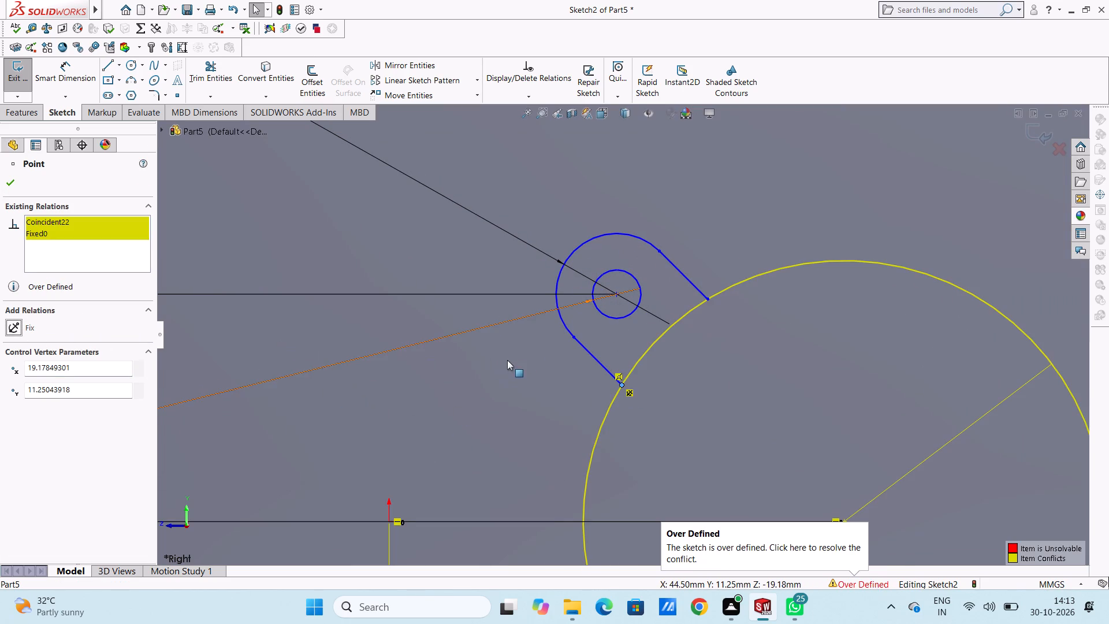
click(574, 339)
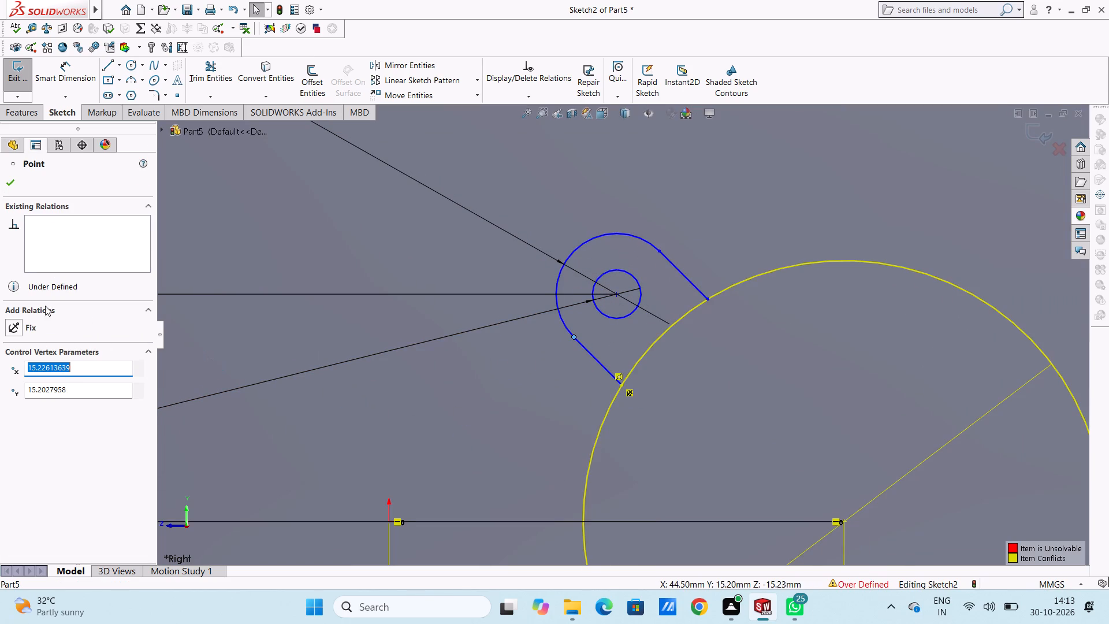
click(19, 325)
Delete the 43 mm diameter dimension of the large circle.
scroll(523, 349, up, 9)
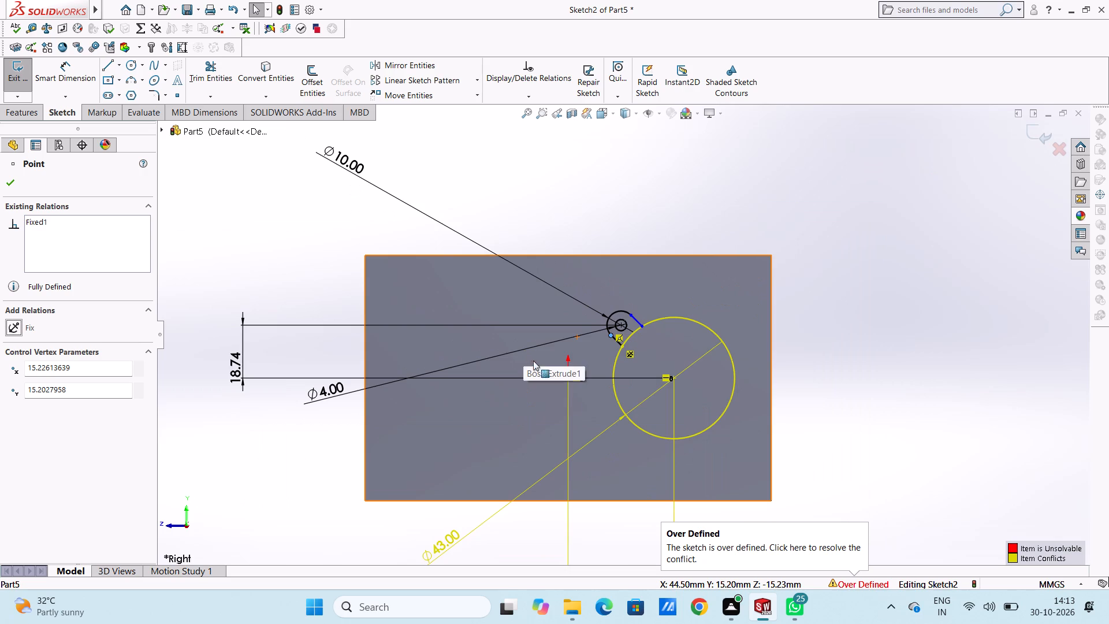
scroll(574, 421, up, 4)
scroll(608, 488, down, 3)
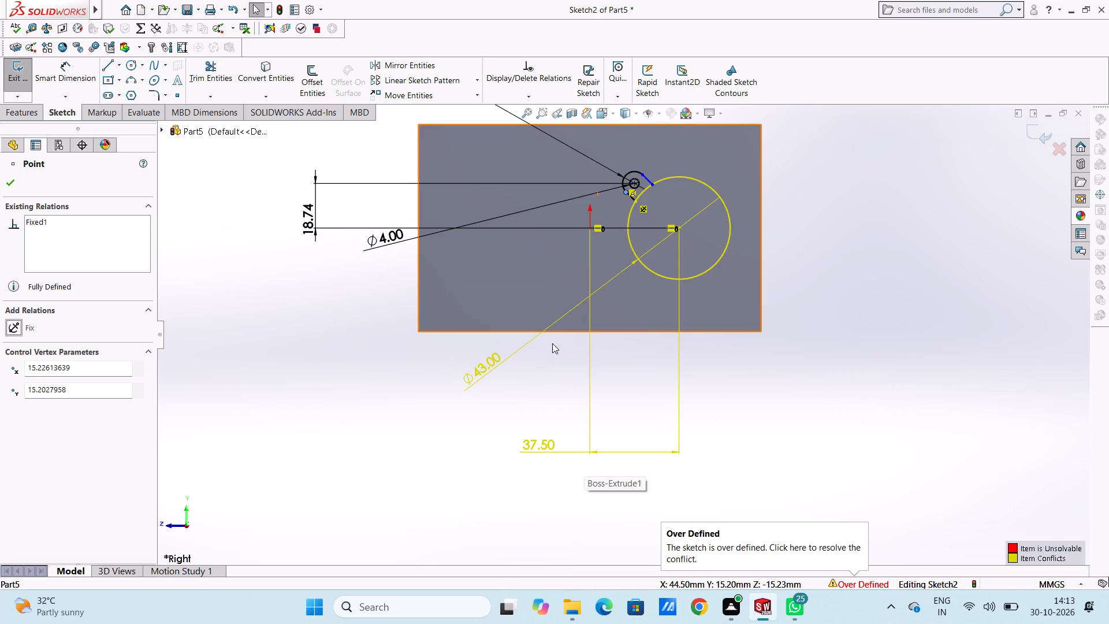
click(489, 366)
right_click(376, 393)
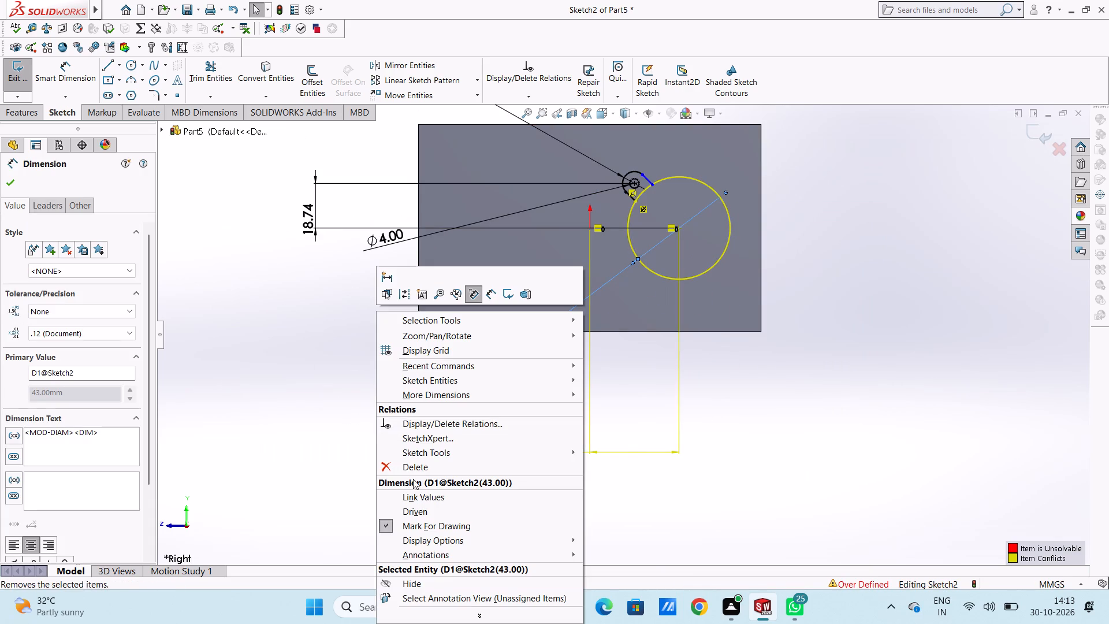
click(407, 465)
Fix both endpoints of the upper diagonal line joining the large circle to the boss arc.
scroll(602, 202, up, 1)
scroll(684, 175, down, 2)
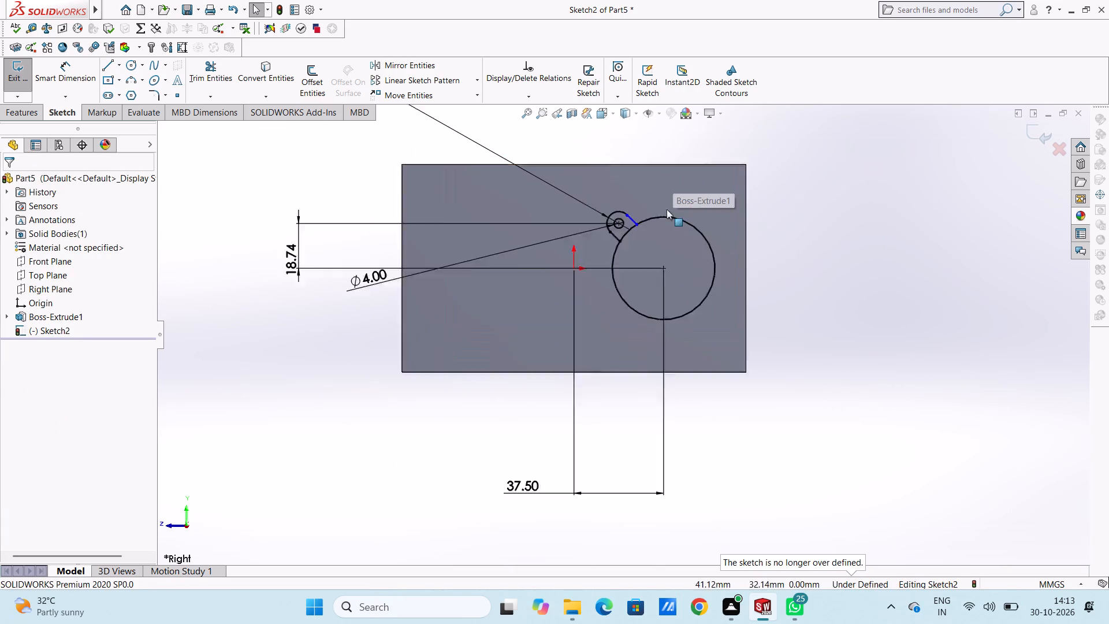
scroll(667, 209, down, 2)
scroll(597, 261, down, 4)
click(624, 274)
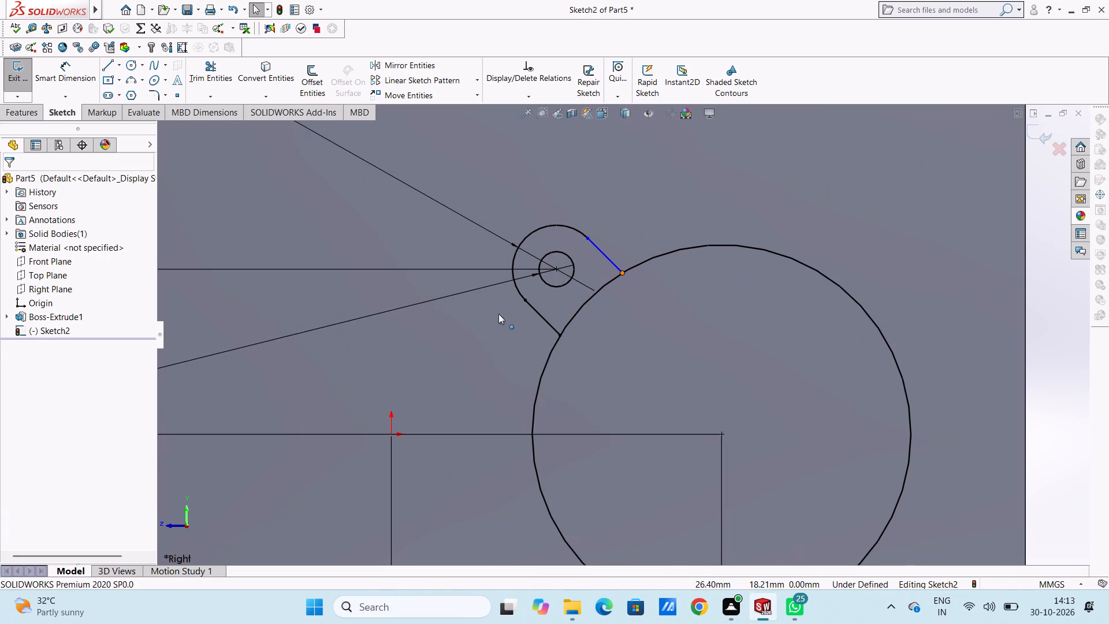
click(18, 326)
scroll(325, 314, up, 5)
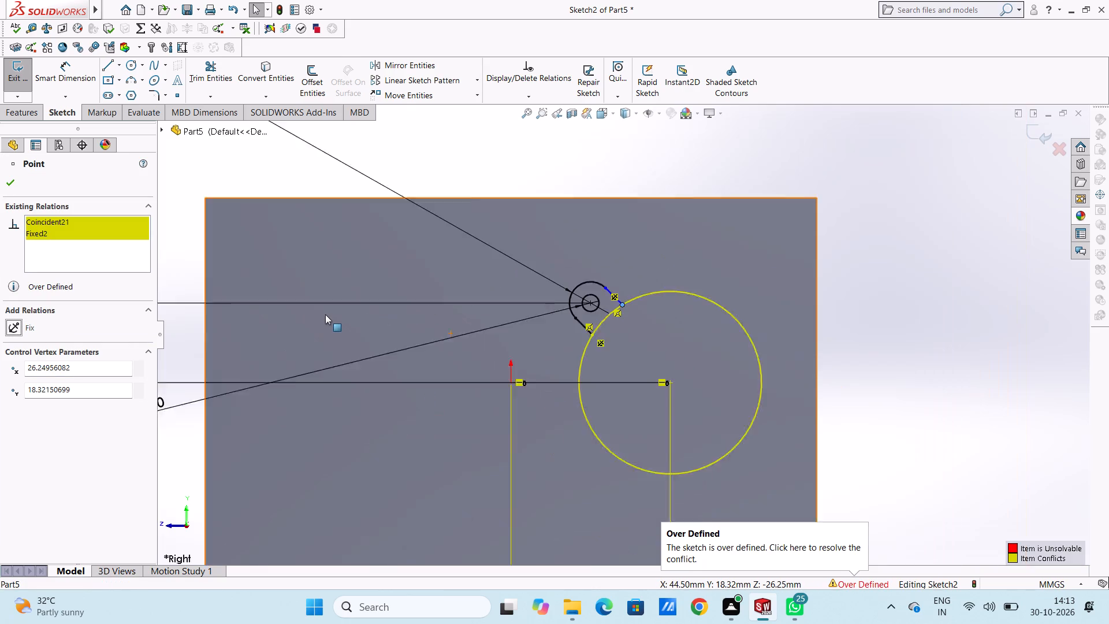
scroll(325, 314, up, 4)
click(322, 312)
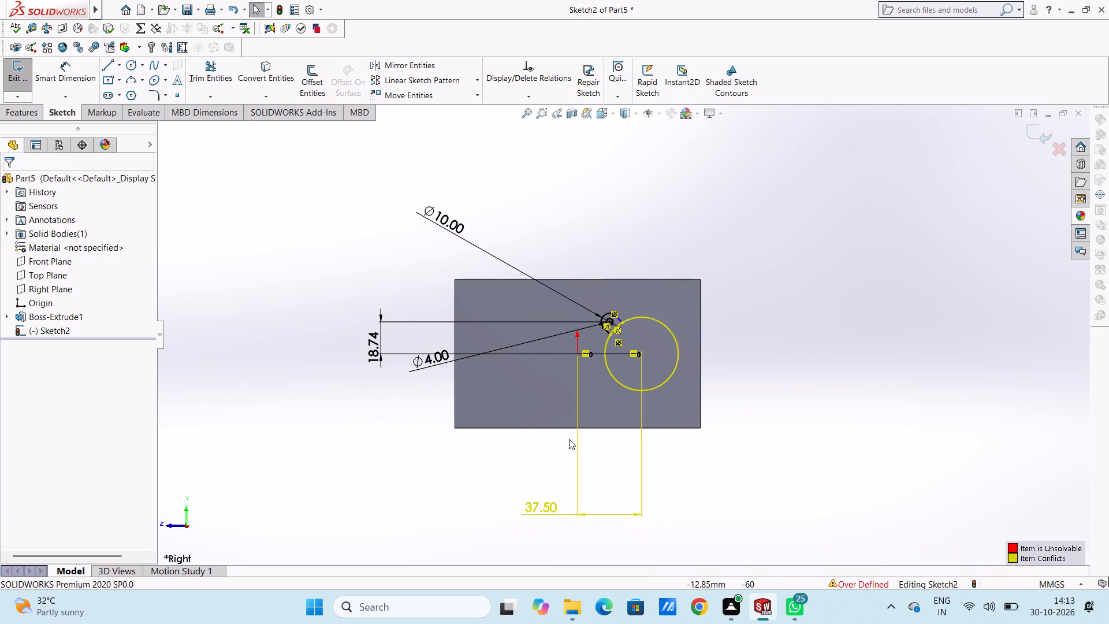
scroll(617, 327, down, 12)
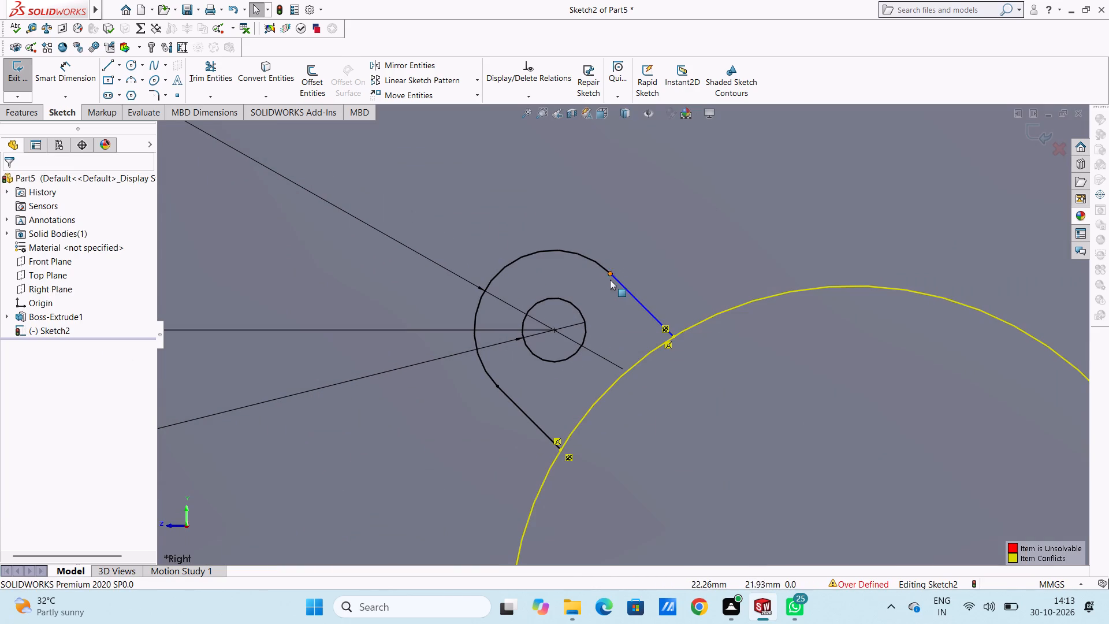
click(609, 276)
click(13, 328)
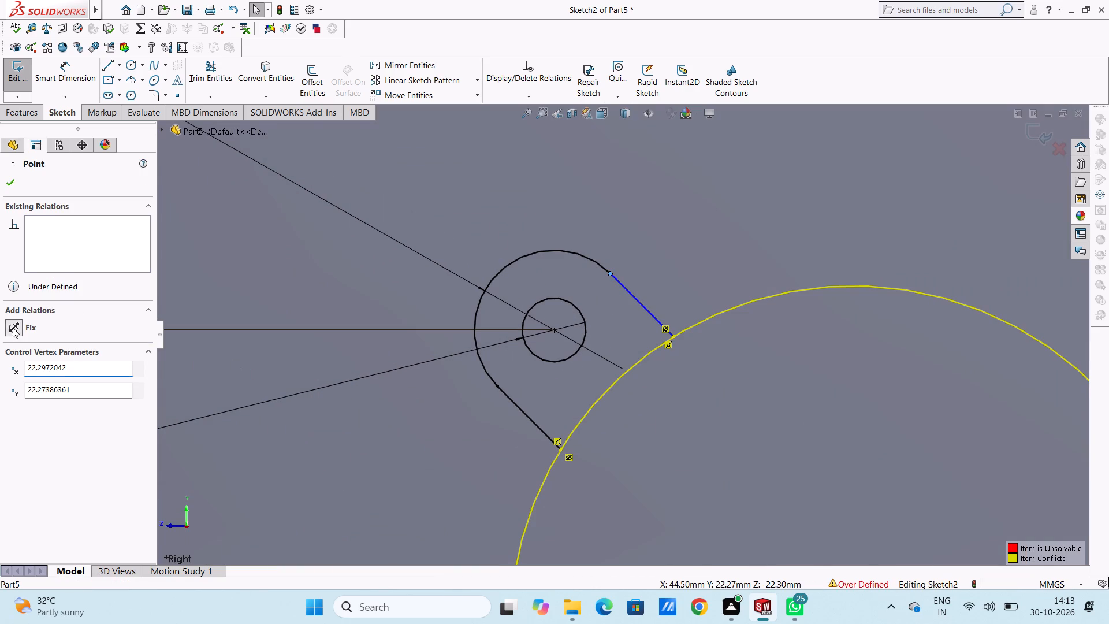
Delete the 10 mm diameter dimension of the boss arc.
scroll(305, 350, up, 12)
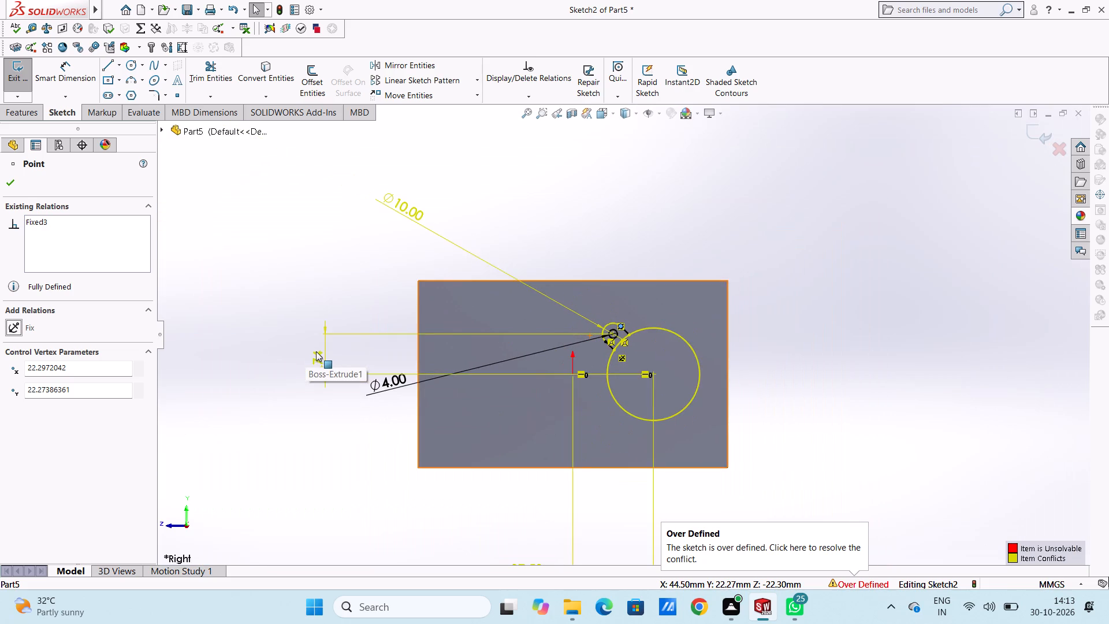
click(315, 351)
click(455, 237)
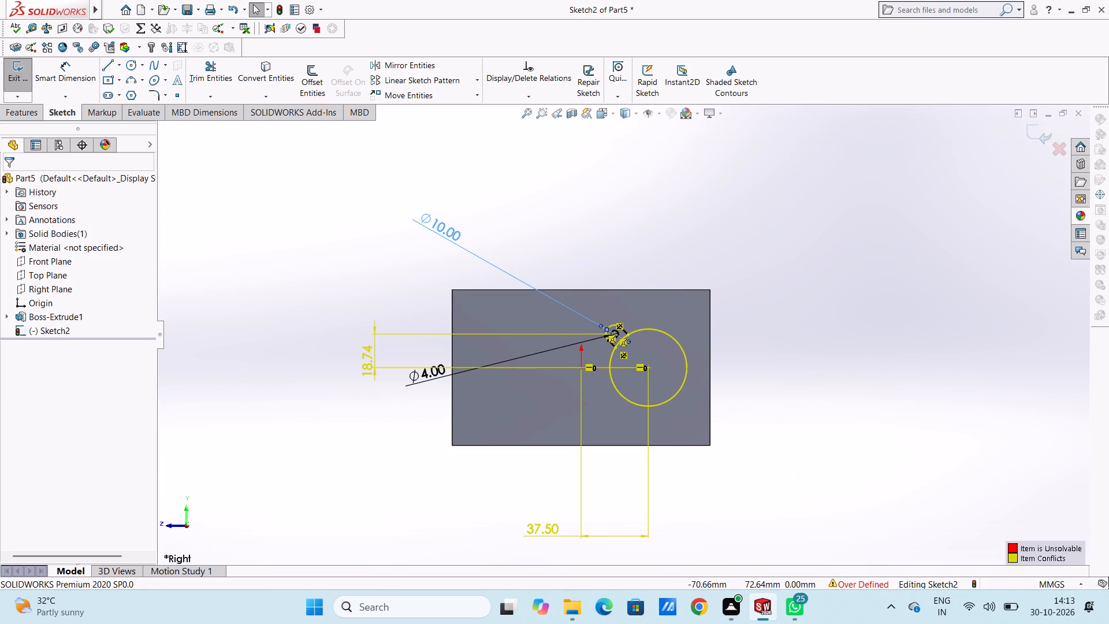
right_click(369, 232)
click(404, 384)
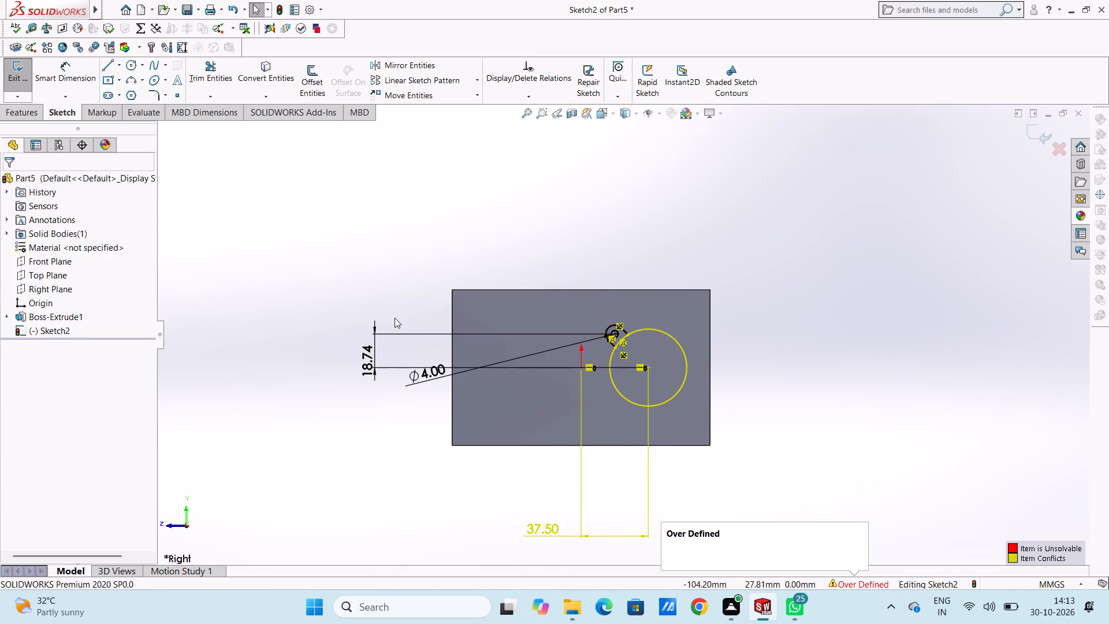
Delete the 37.5 mm horizontal dimension between the origin and the large circle's centre.
click(567, 530)
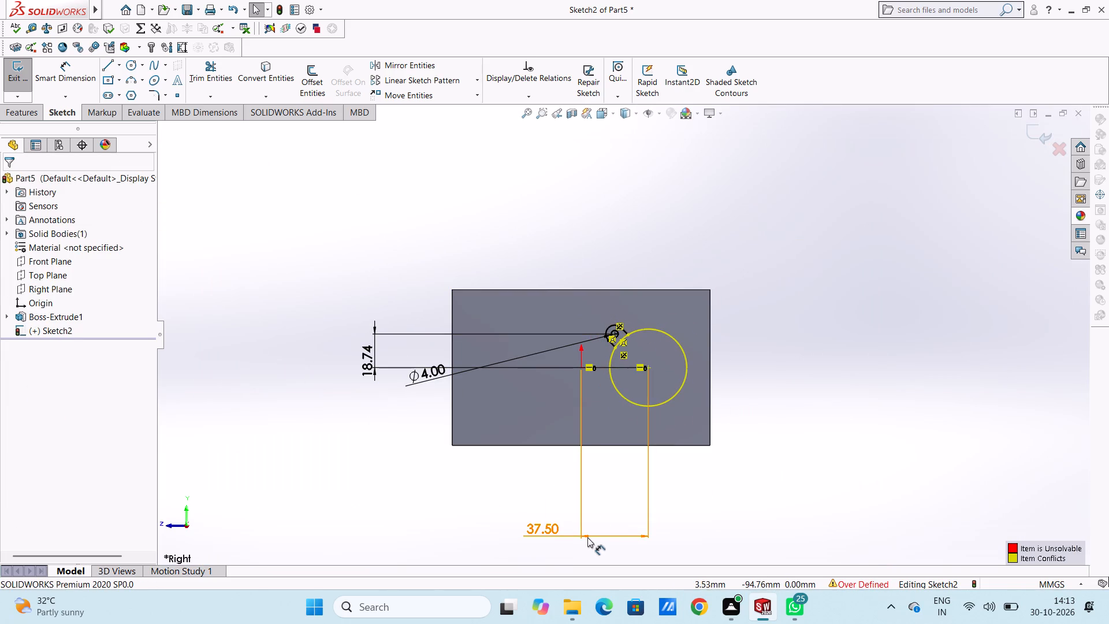
click(587, 536)
right_click(445, 340)
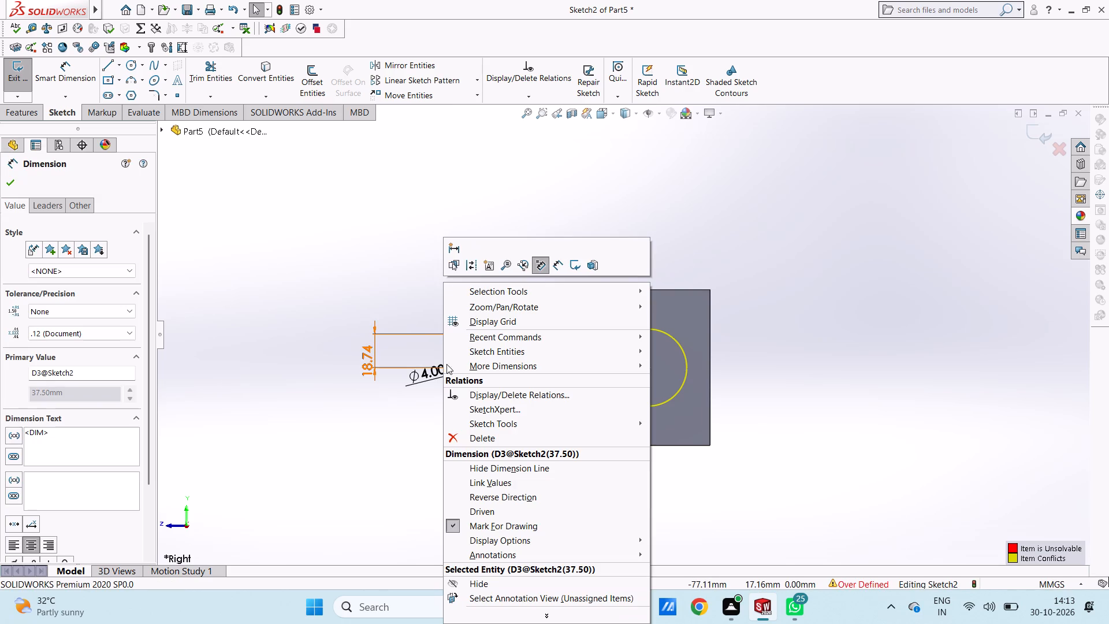
click(479, 438)
click(411, 304)
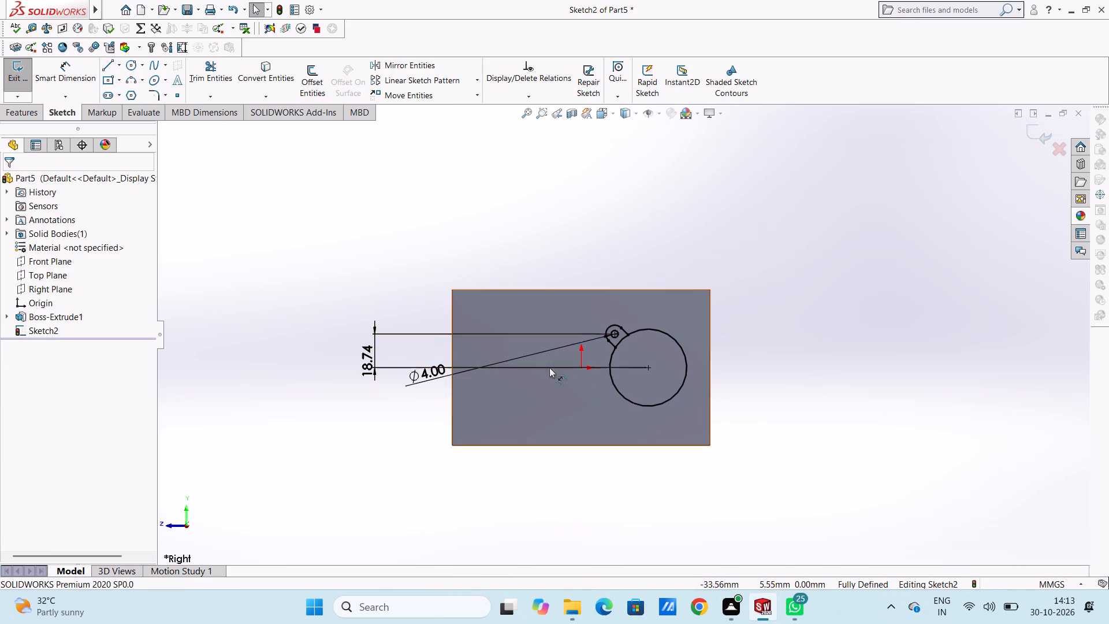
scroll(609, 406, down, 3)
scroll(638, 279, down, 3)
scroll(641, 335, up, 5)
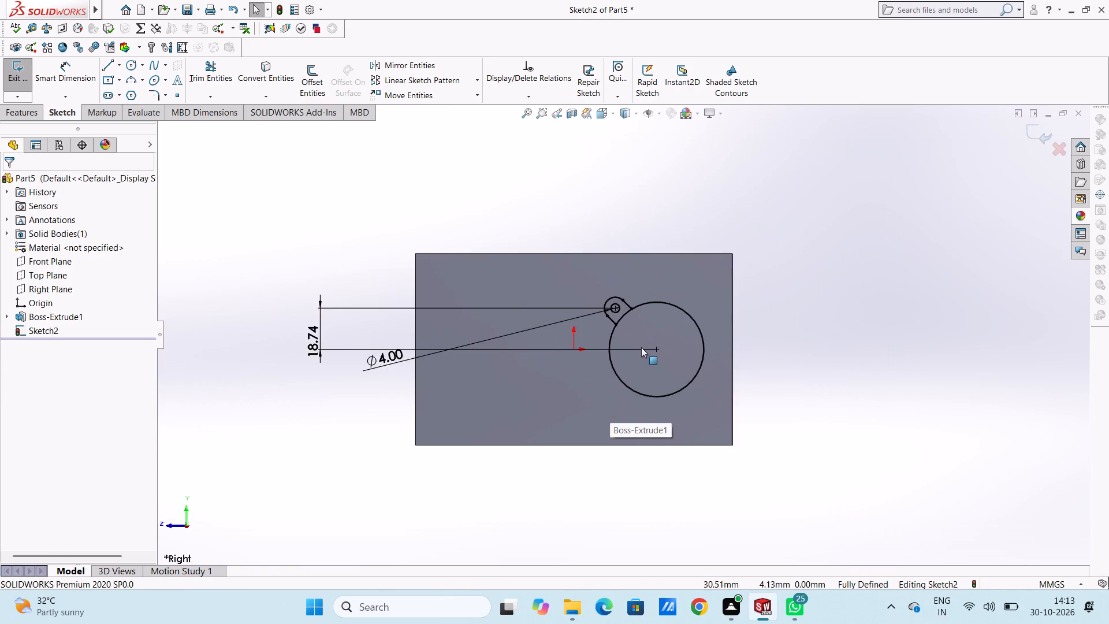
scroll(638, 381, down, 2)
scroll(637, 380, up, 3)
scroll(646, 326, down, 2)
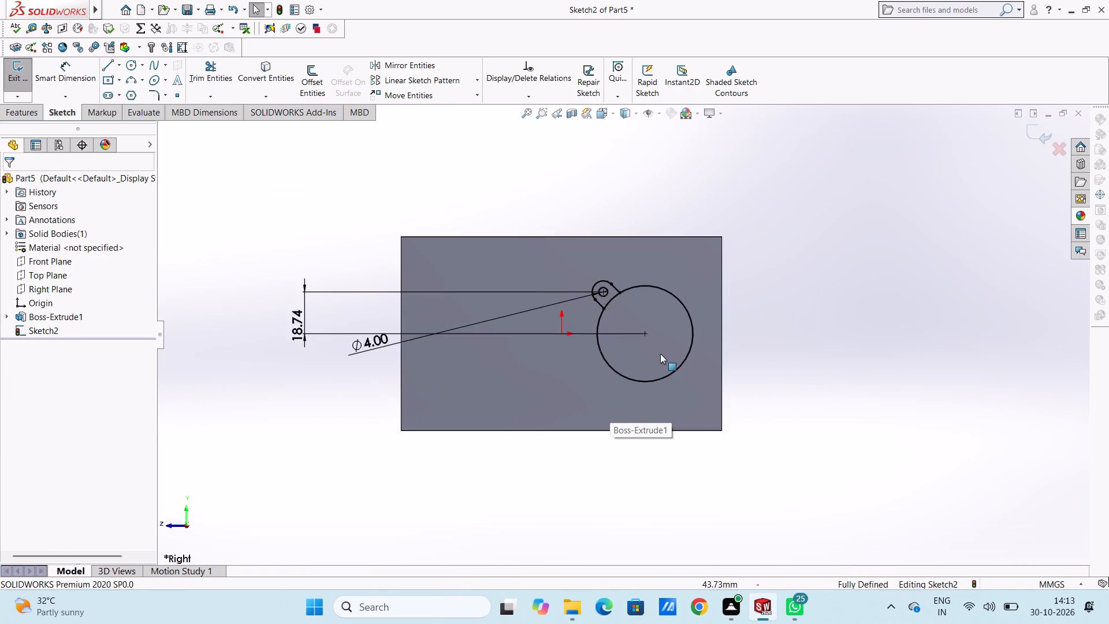
Trim away the large circle's segment between the two diagonal lines so the screw boss opens into the circle.
scroll(660, 354, down, 1)
scroll(641, 400, up, 4)
scroll(637, 370, down, 2)
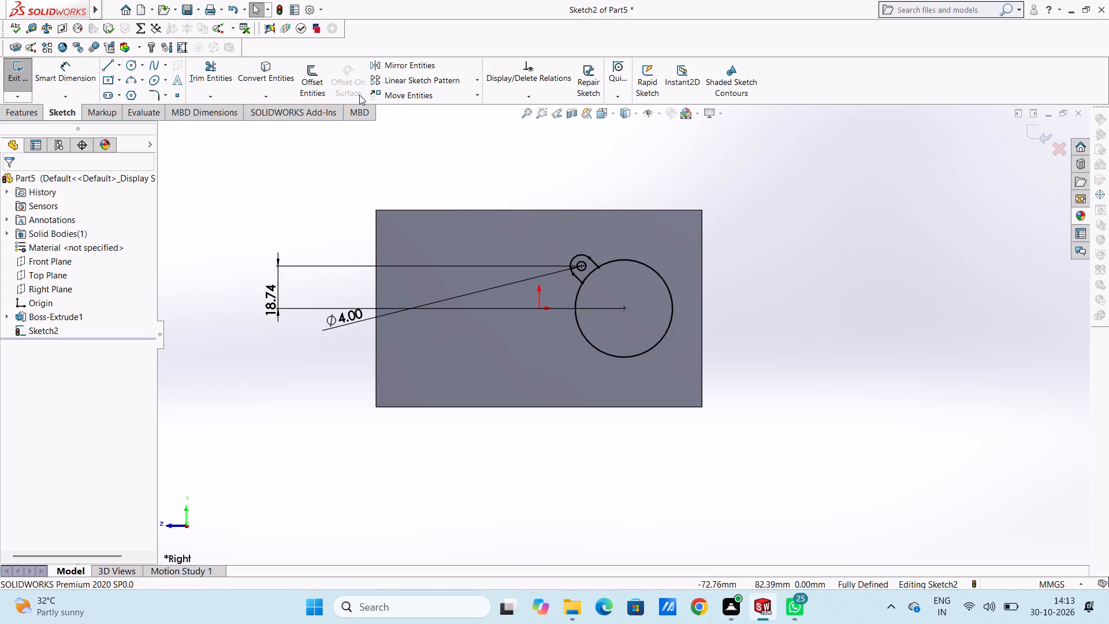
click(222, 75)
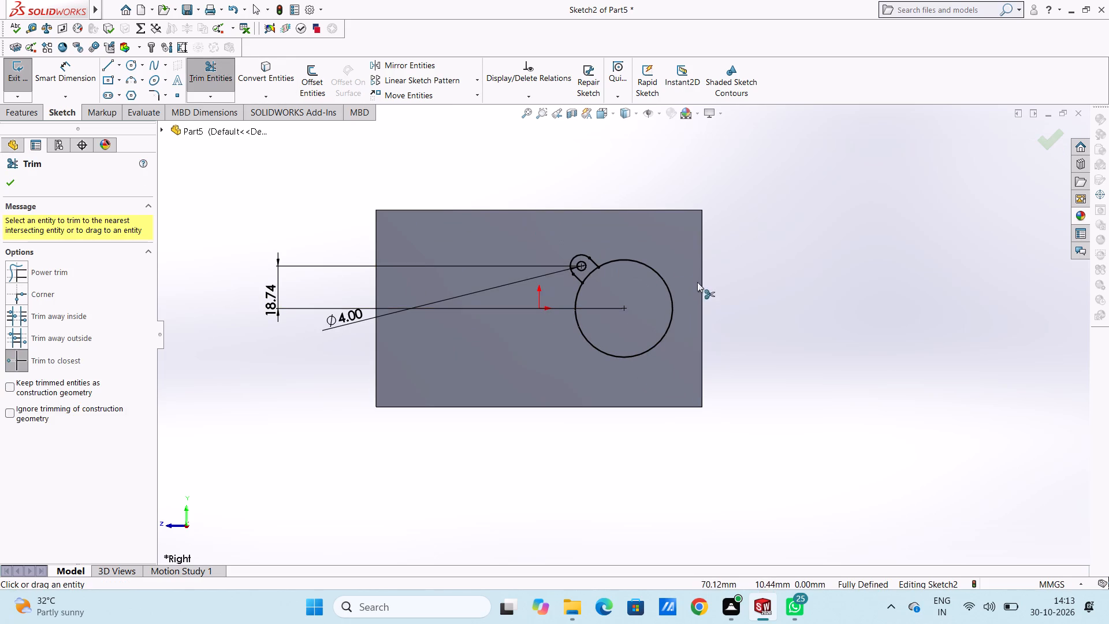
click(592, 274)
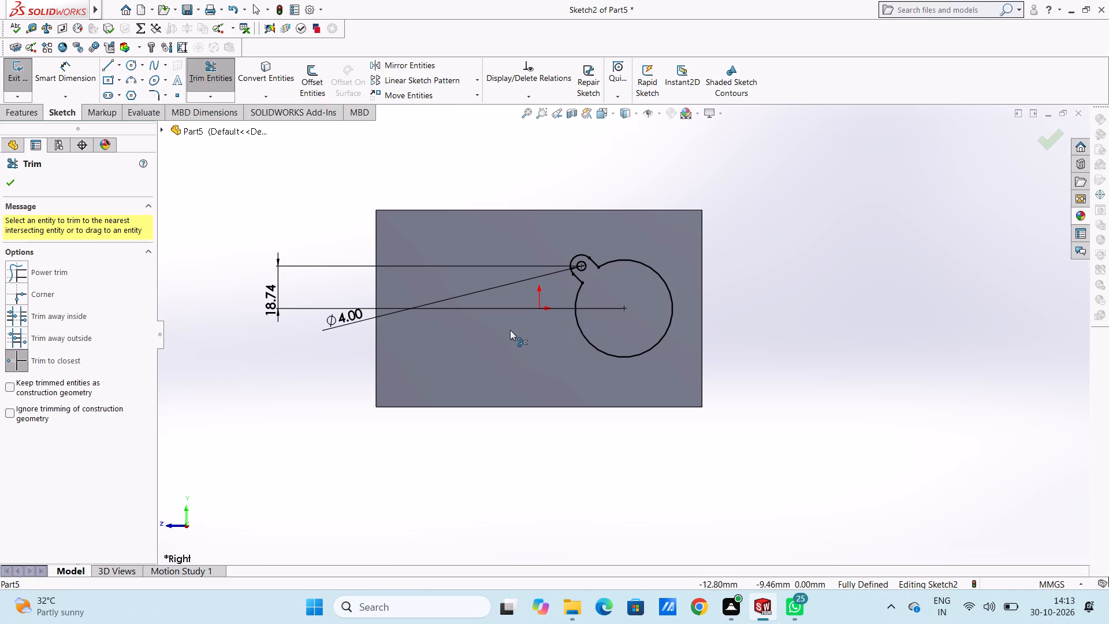
click(8, 185)
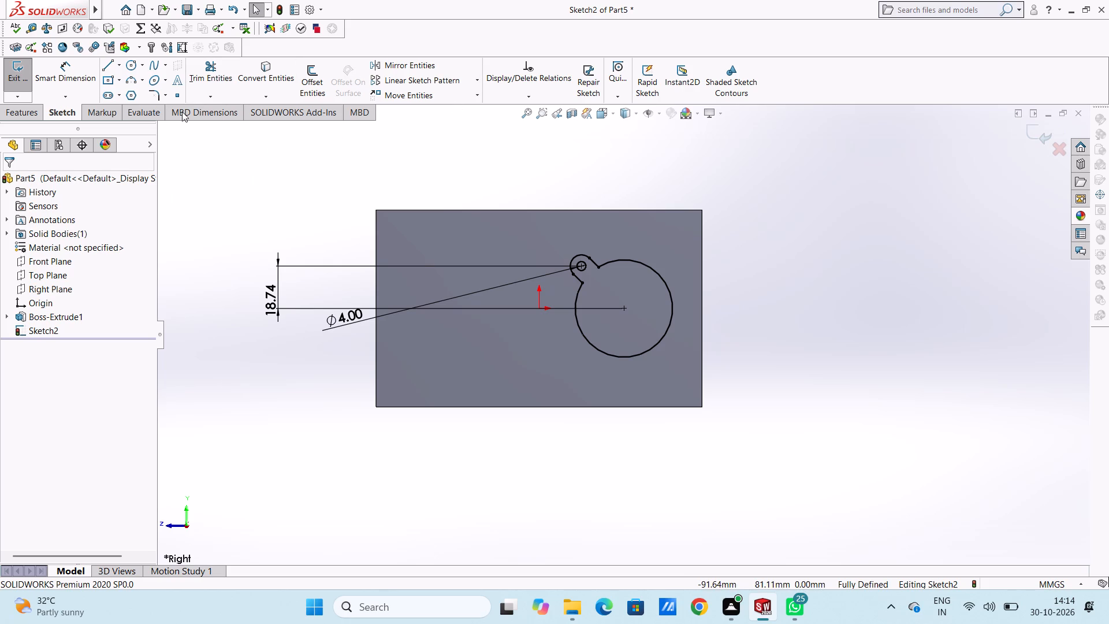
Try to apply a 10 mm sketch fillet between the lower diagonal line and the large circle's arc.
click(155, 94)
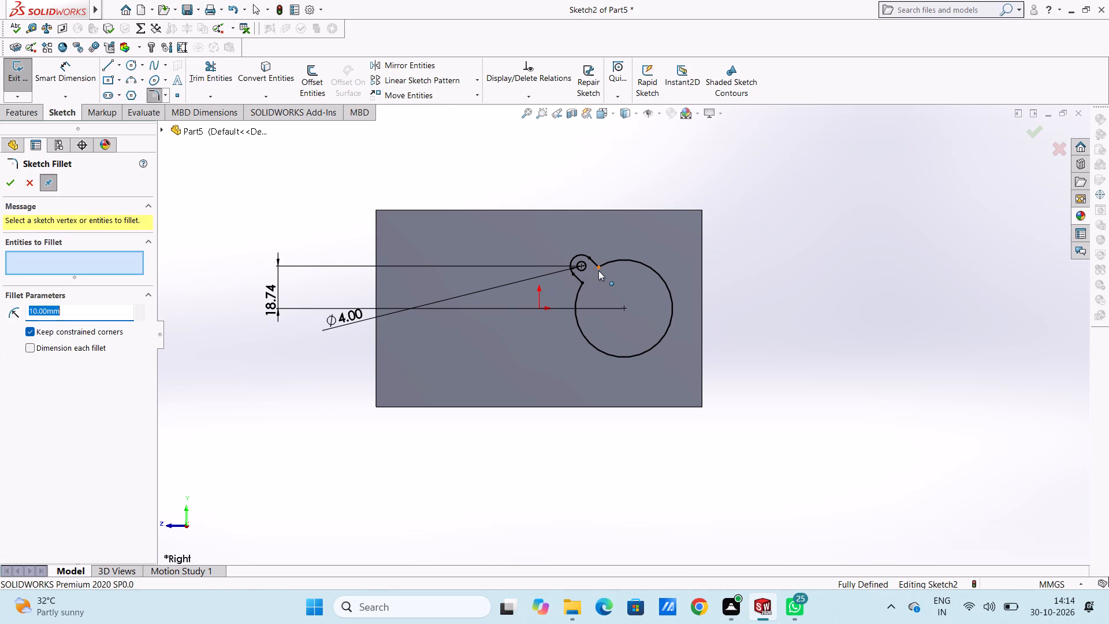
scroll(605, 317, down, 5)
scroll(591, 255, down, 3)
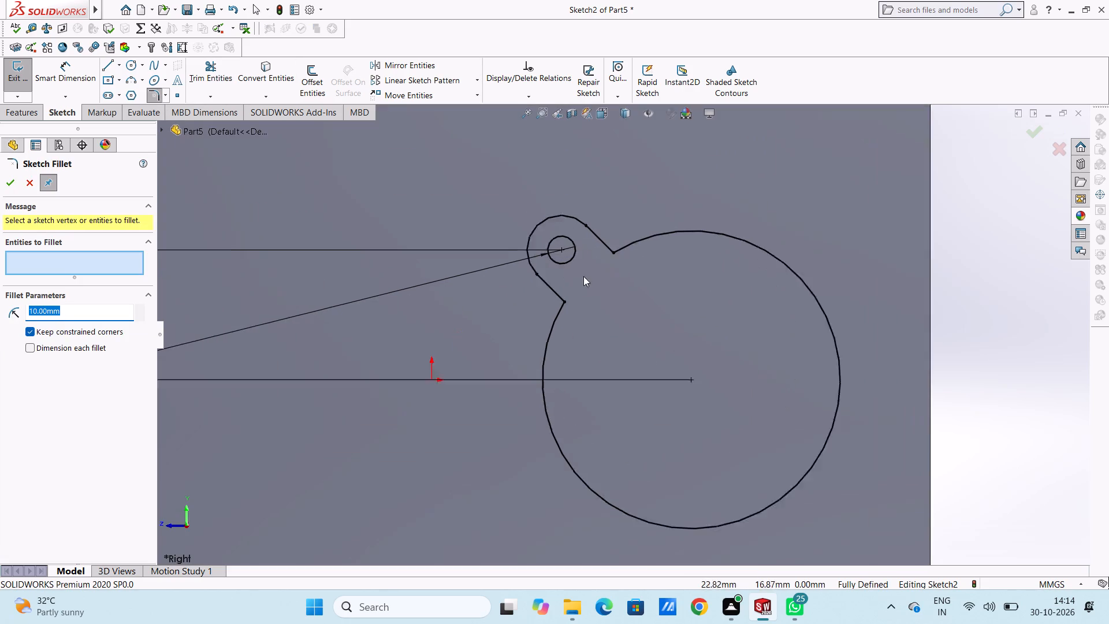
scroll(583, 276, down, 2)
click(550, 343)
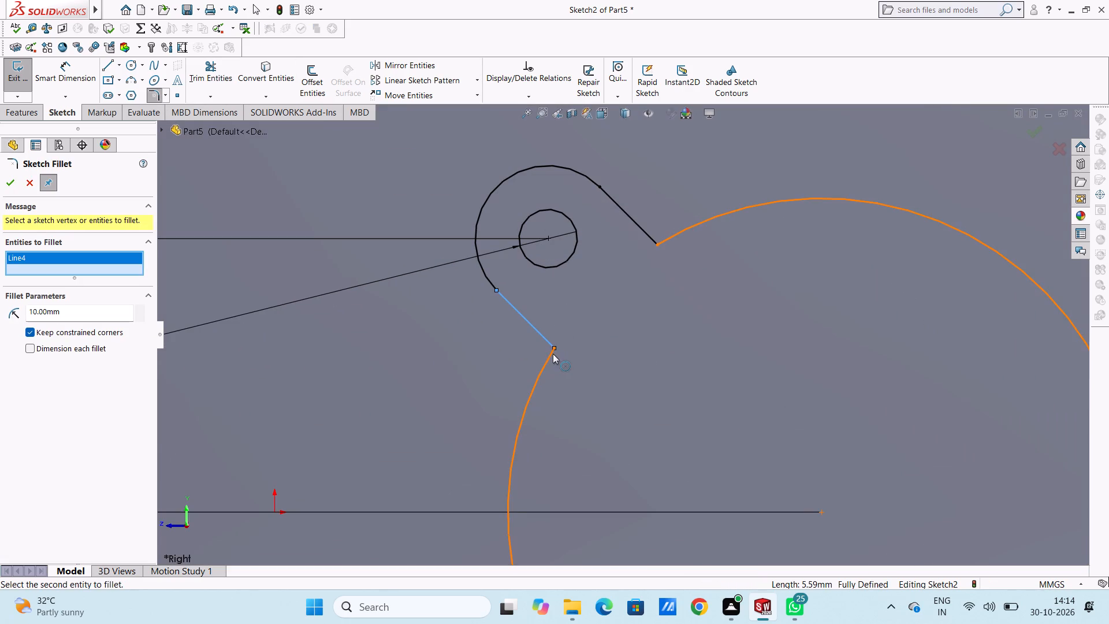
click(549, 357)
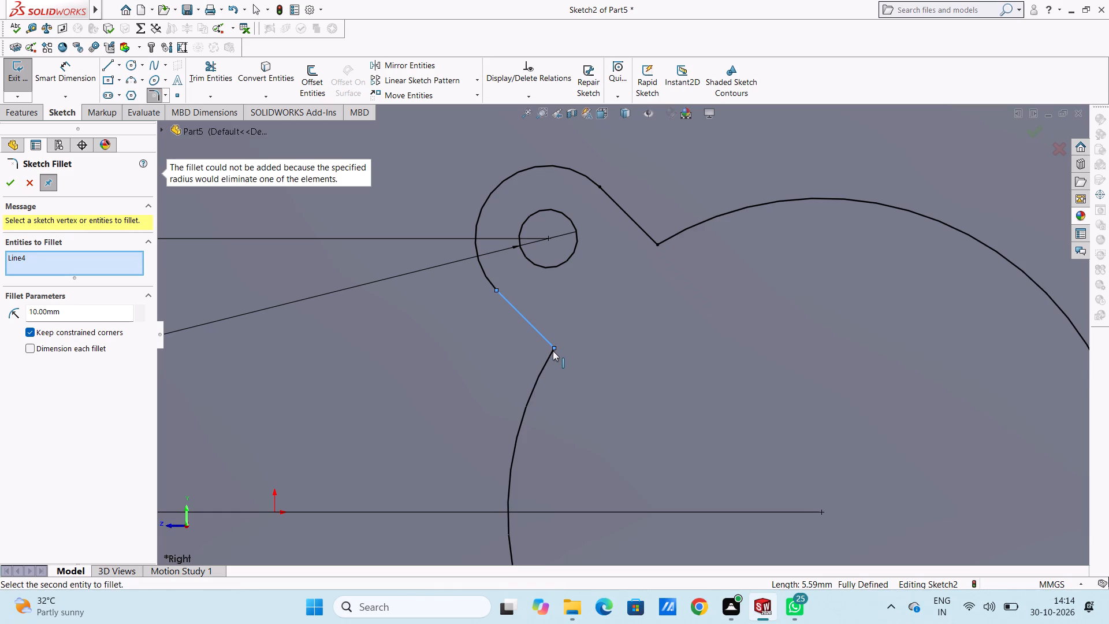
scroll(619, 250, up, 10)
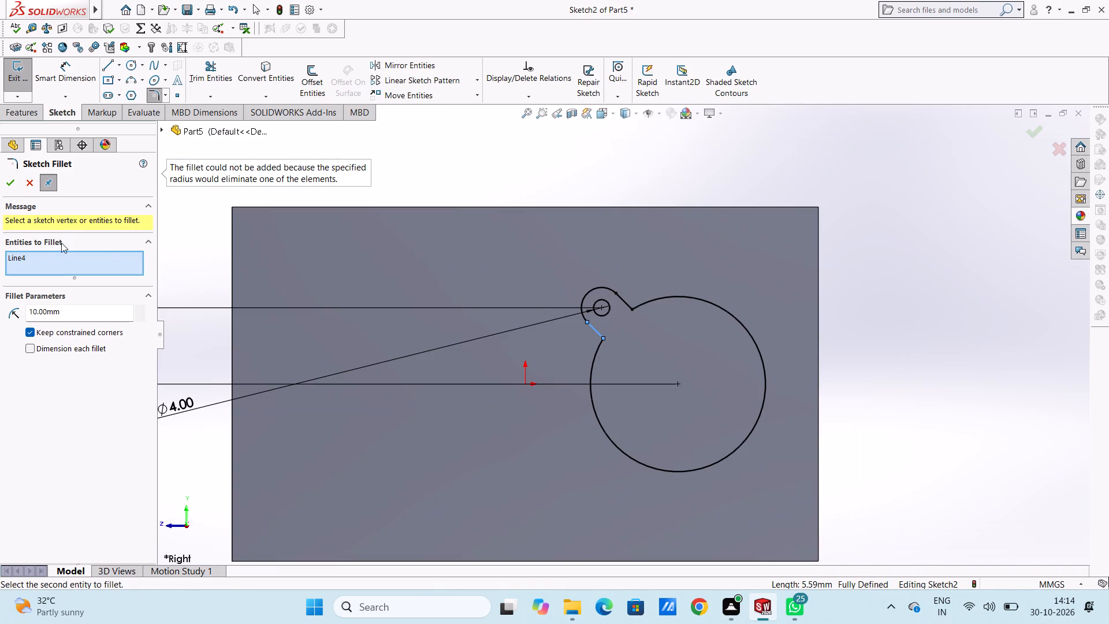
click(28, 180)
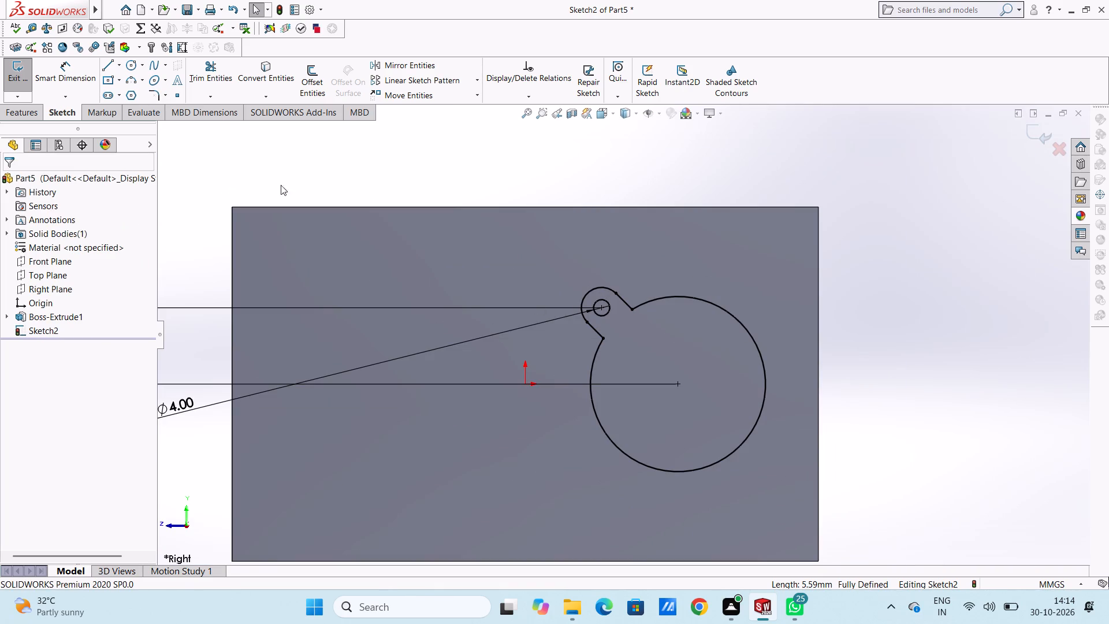
Add 2 mm sketch fillets at both corners where the diagonal lines meet the large circle's arc.
click(154, 96)
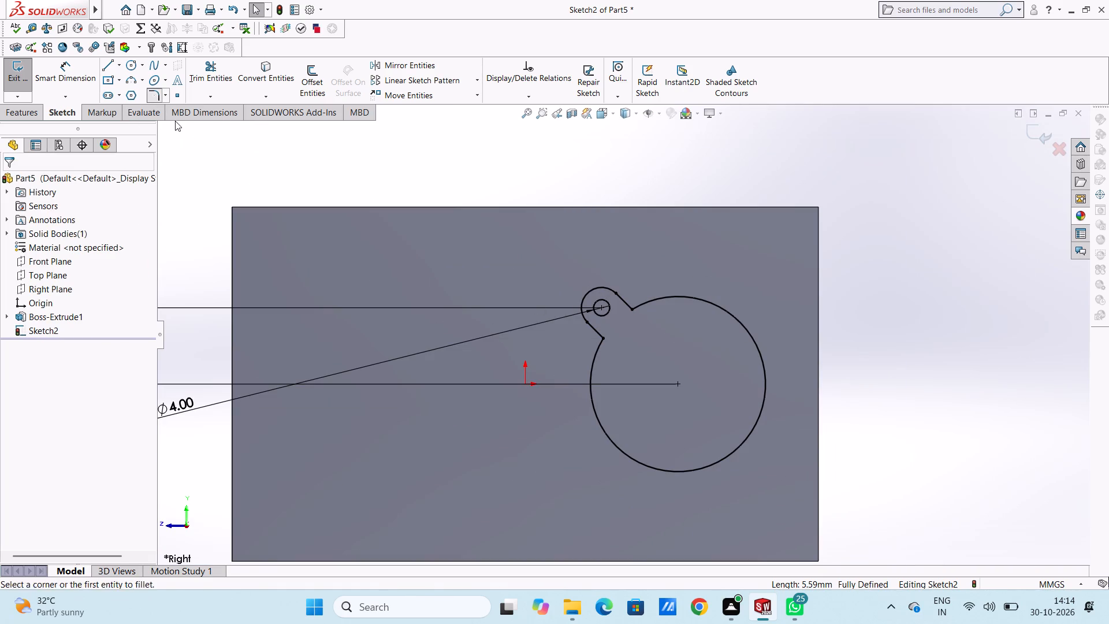
key(2)
key(Return)
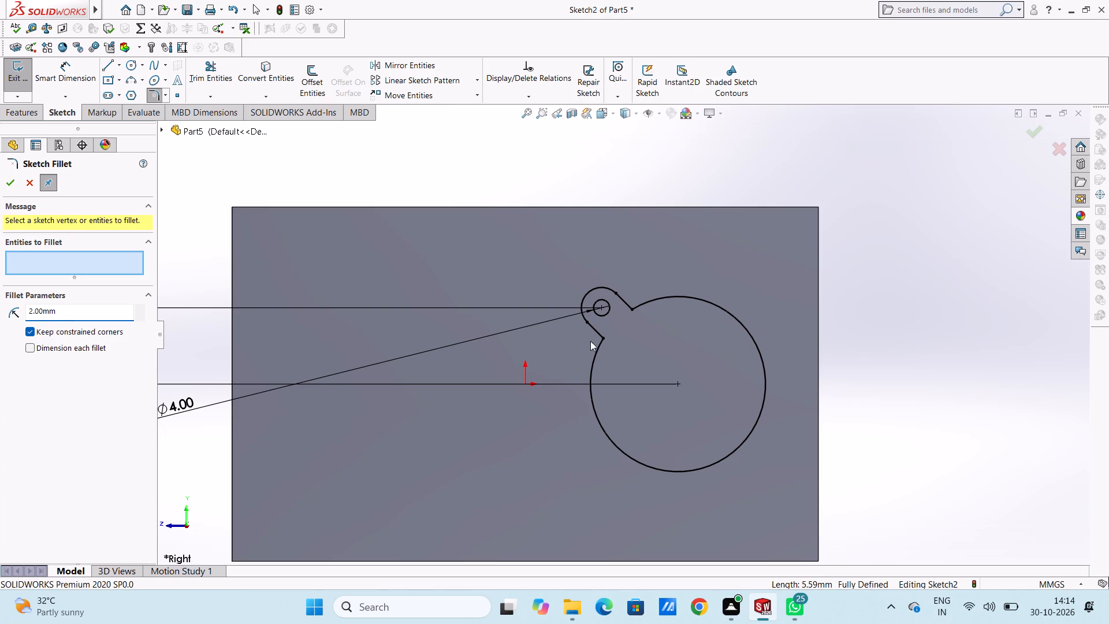
click(605, 336)
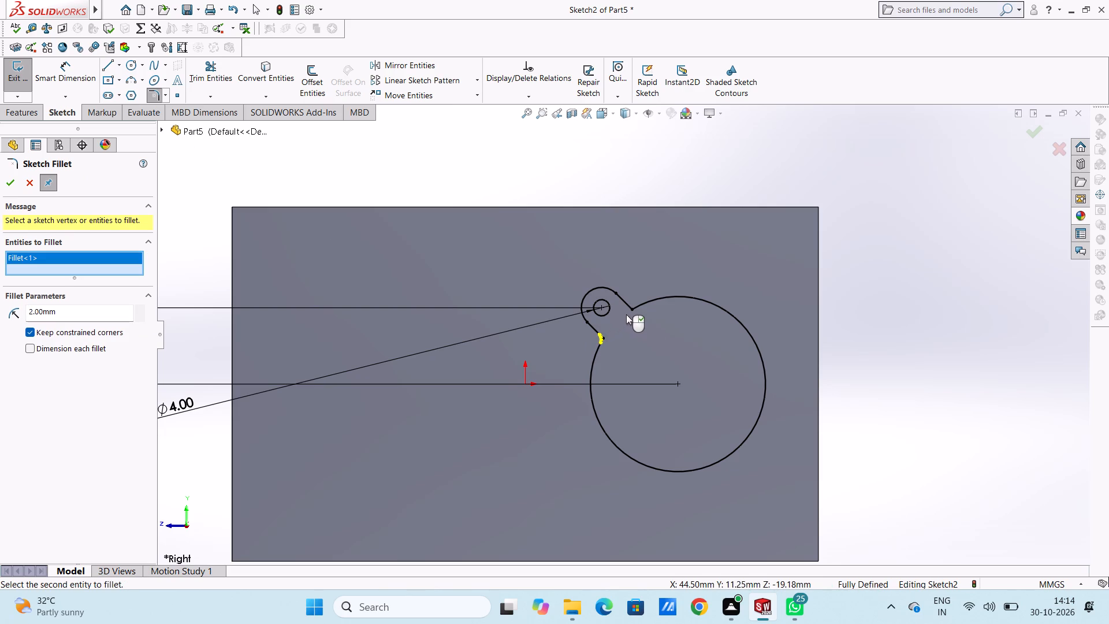
click(631, 311)
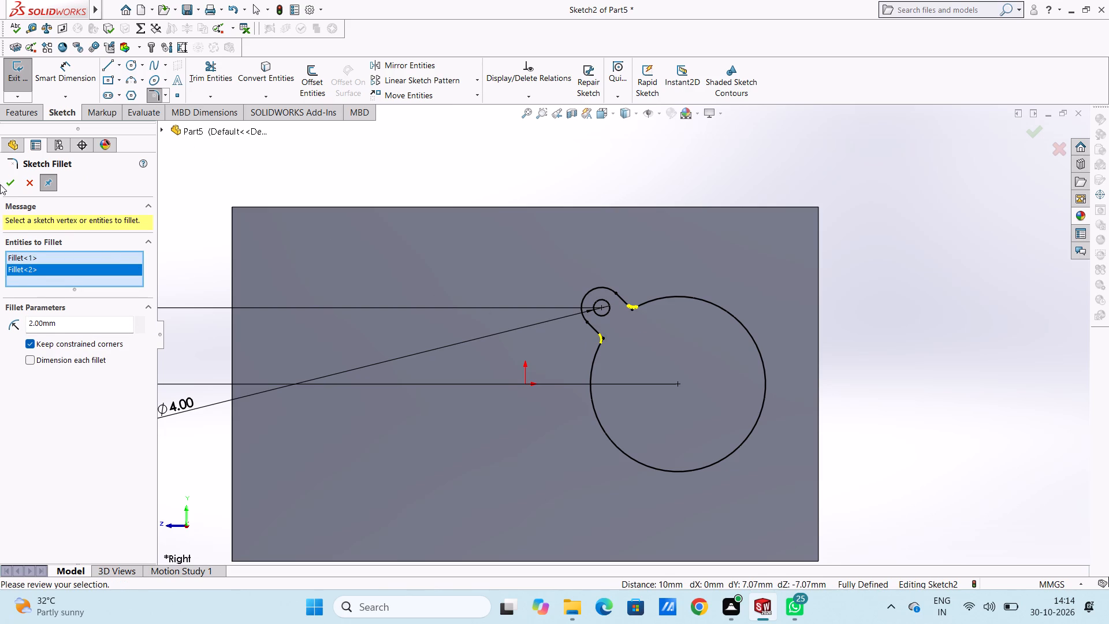
click(5, 183)
click(6, 181)
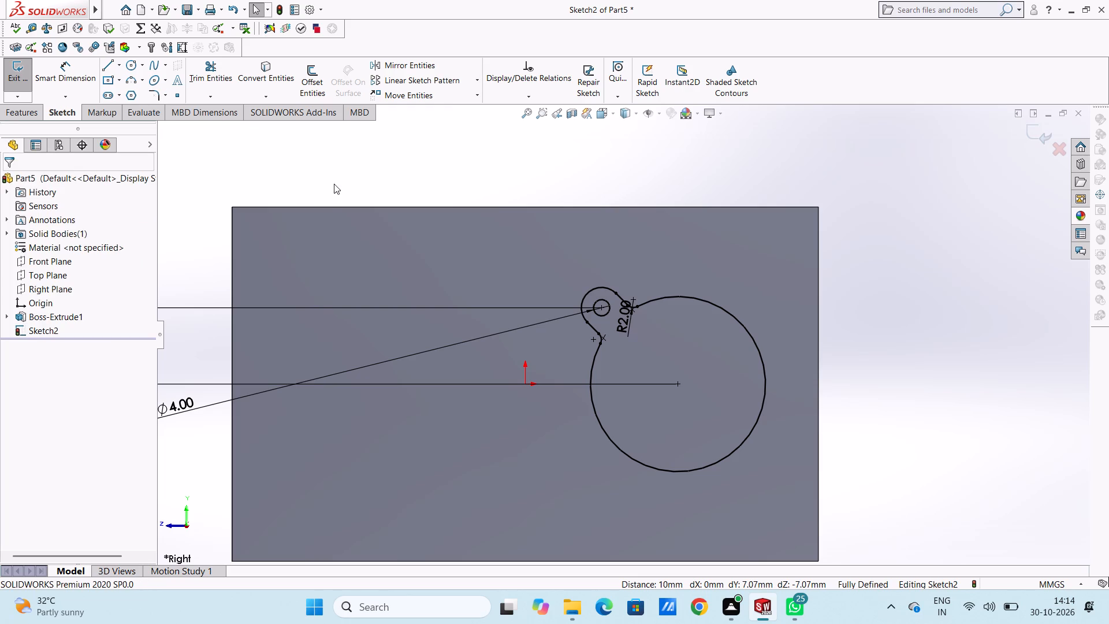
Move the R2.00 fillet dimension outside the block, below its bottom edge.
click(334, 179)
drag(622, 324, 557, 449)
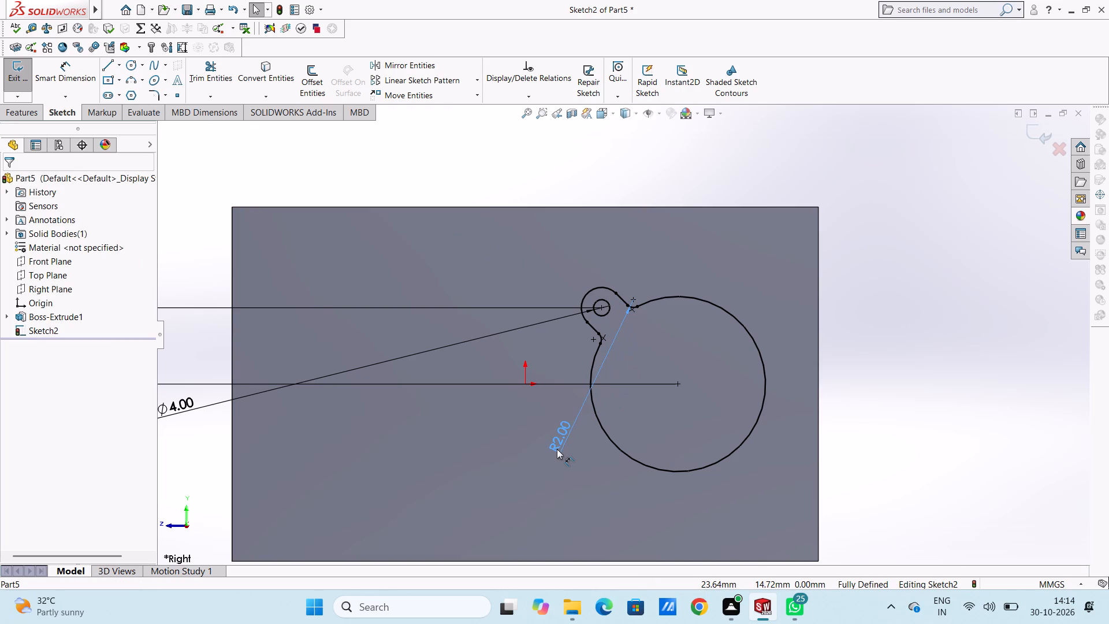
drag(557, 449, 767, 469)
scroll(767, 469, up, 4)
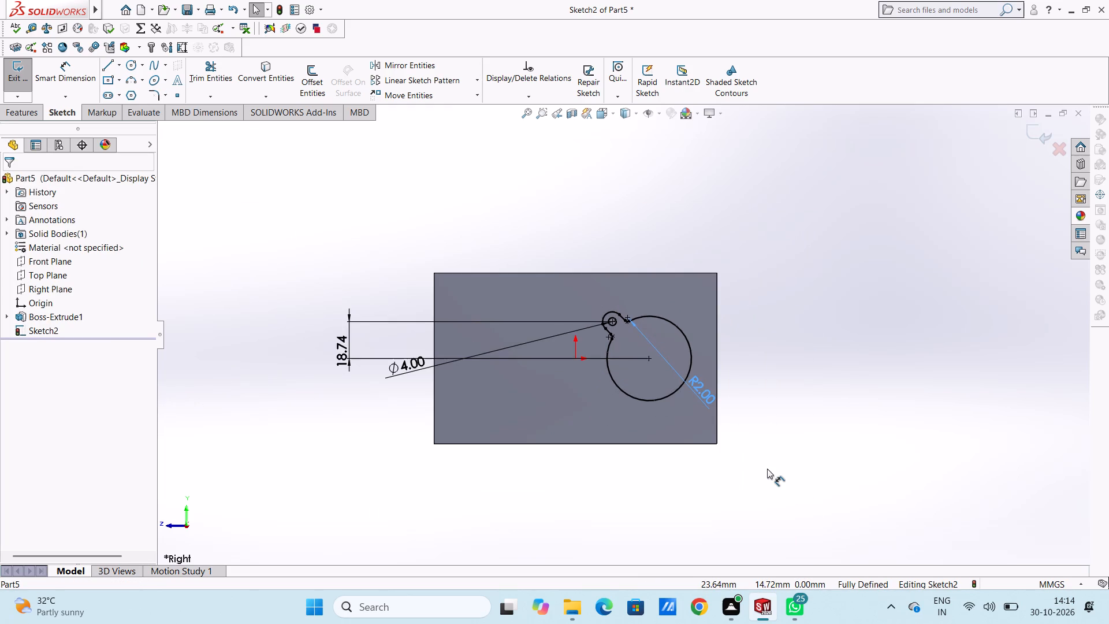
drag(767, 469, 565, 564)
click(395, 221)
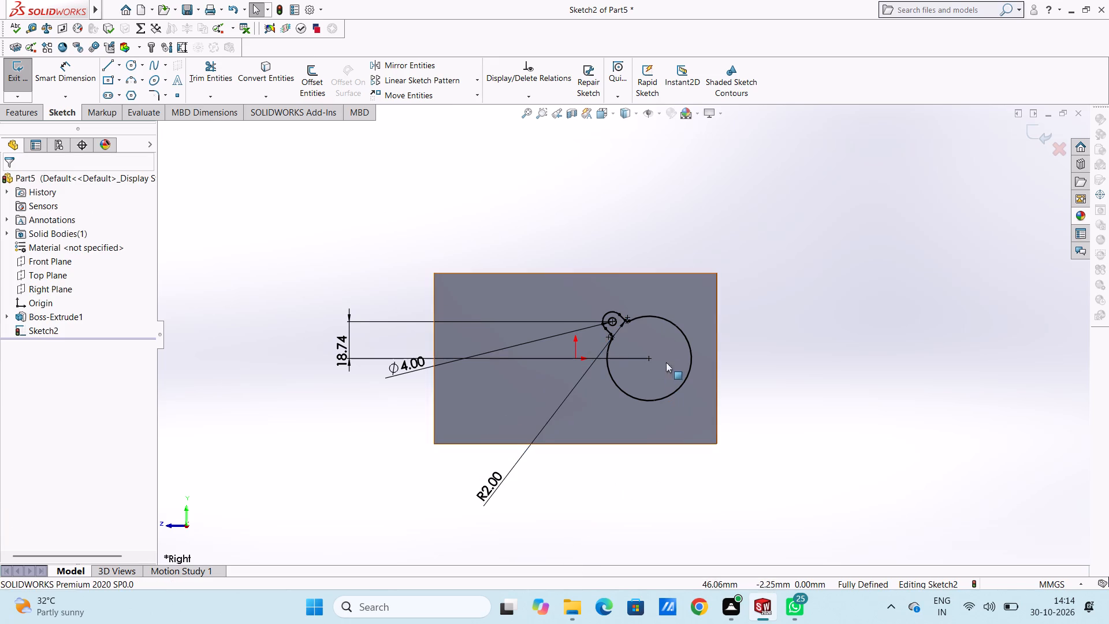
Circular-pattern the boss arc, both diagonal lines, both fillets and the 4 mm hole around the large circle's centre, with 4 equally spaced instances over 360 degrees.
scroll(652, 344, down, 9)
scroll(635, 316, up, 3)
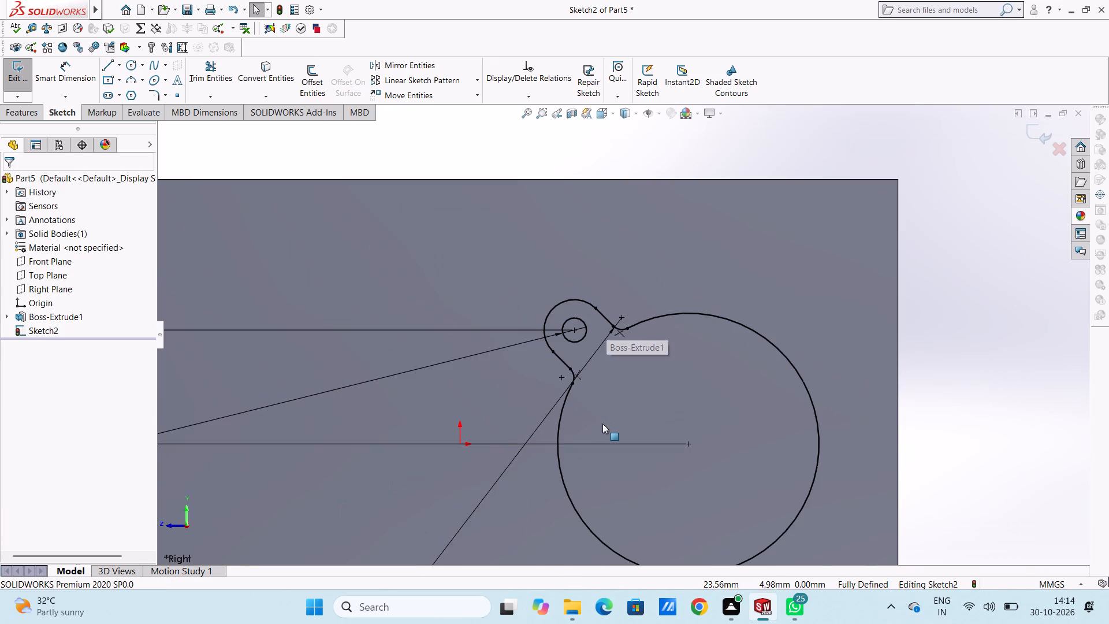
scroll(605, 421, up, 3)
scroll(605, 430, down, 3)
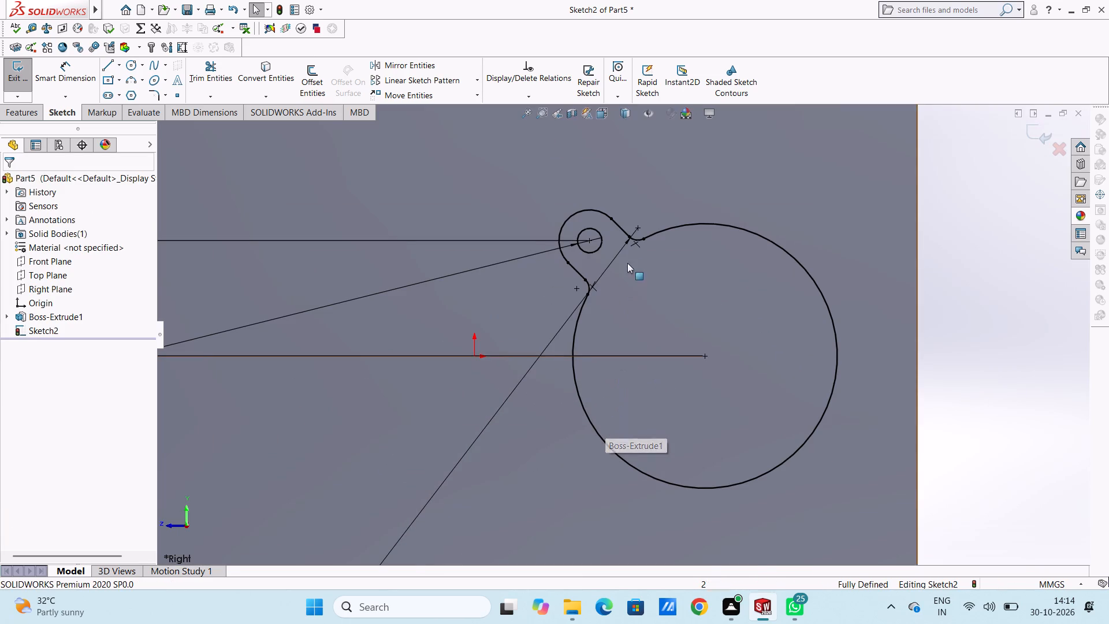
scroll(628, 247, up, 2)
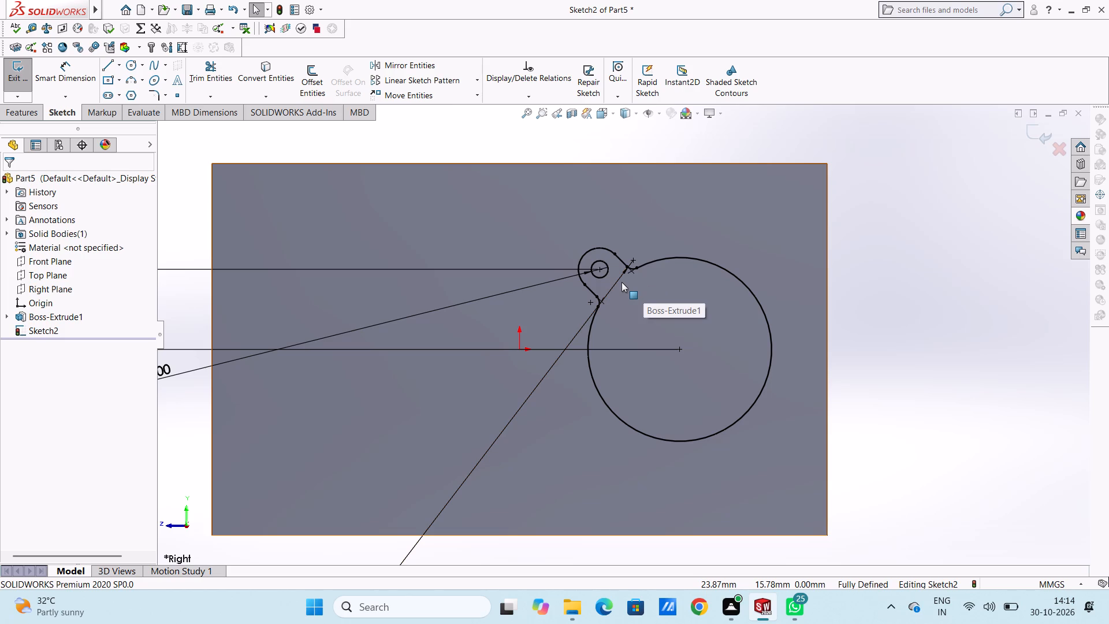
scroll(608, 255, down, 3)
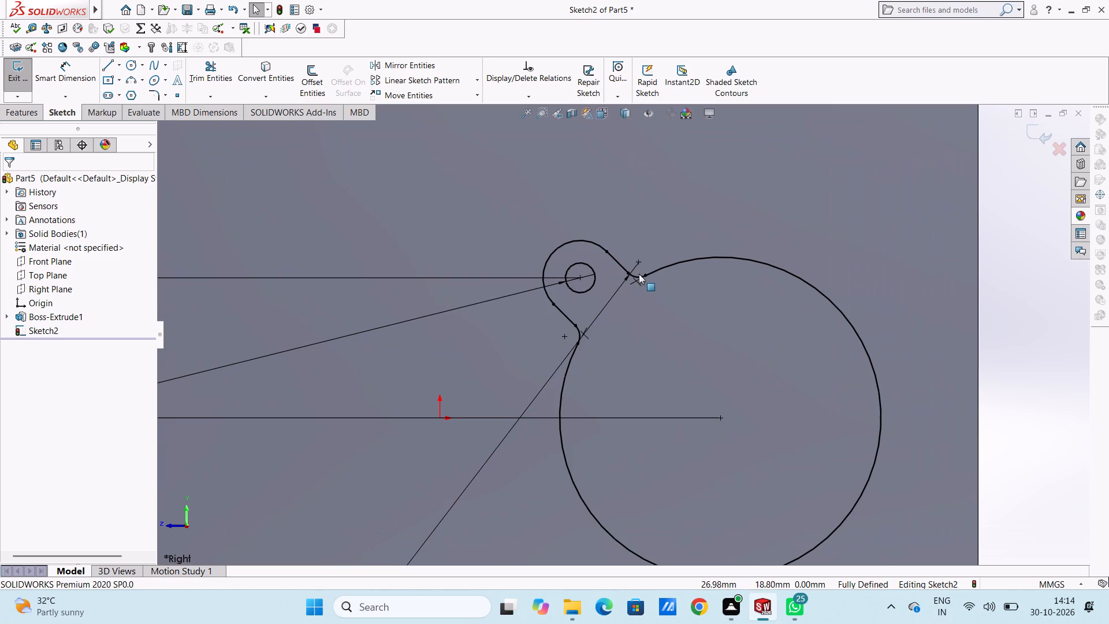
click(619, 266)
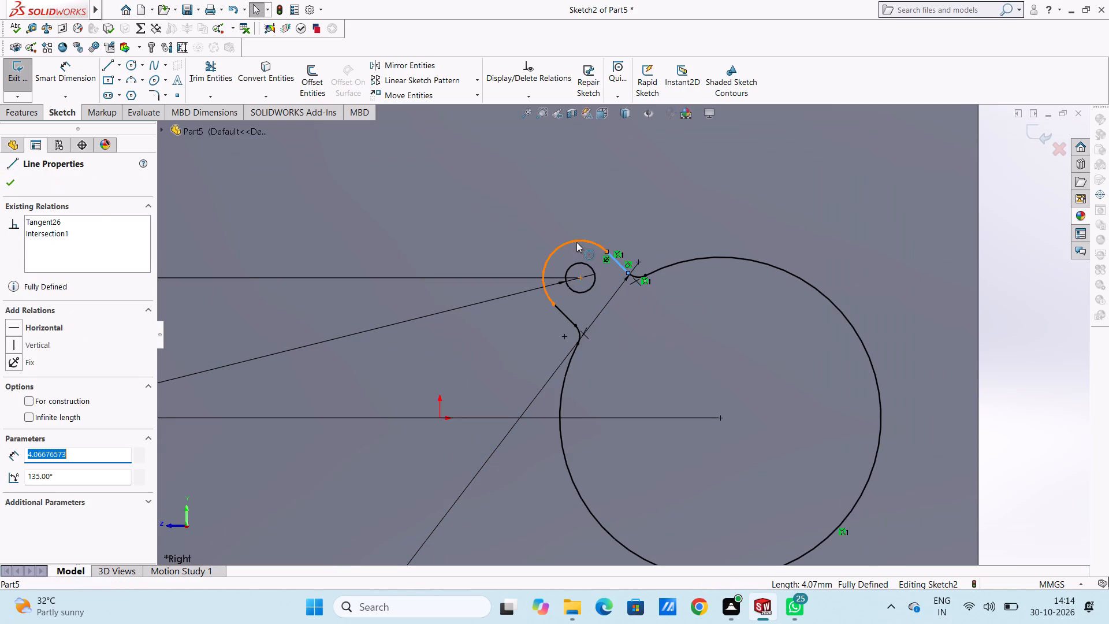
ctrl+click(576, 242)
ctrl+click(563, 314)
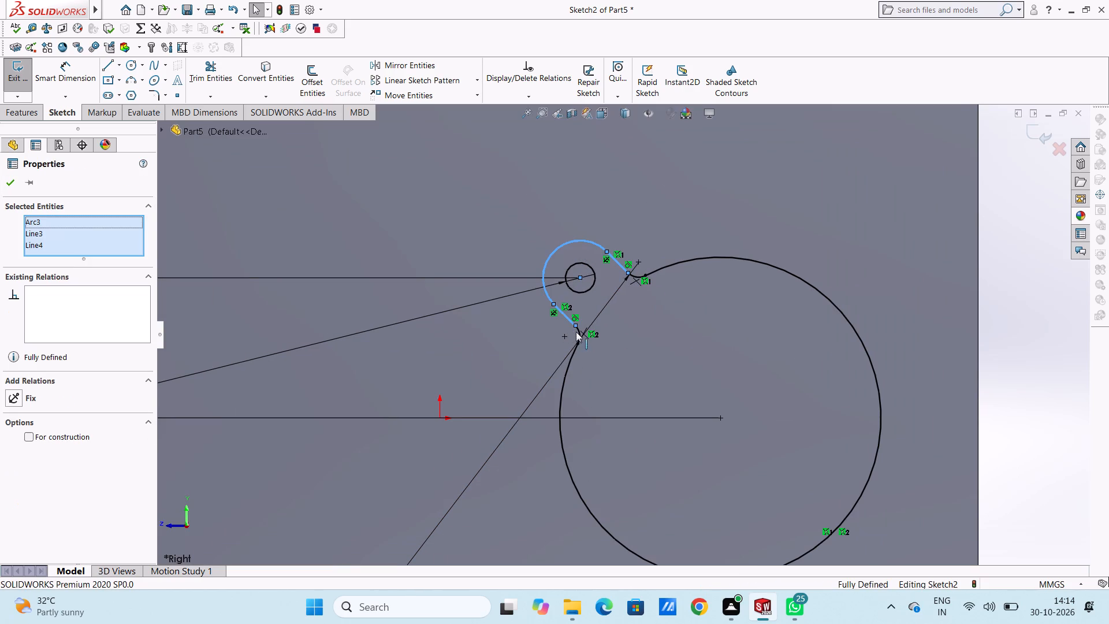
ctrl+click(578, 333)
ctrl+click(590, 288)
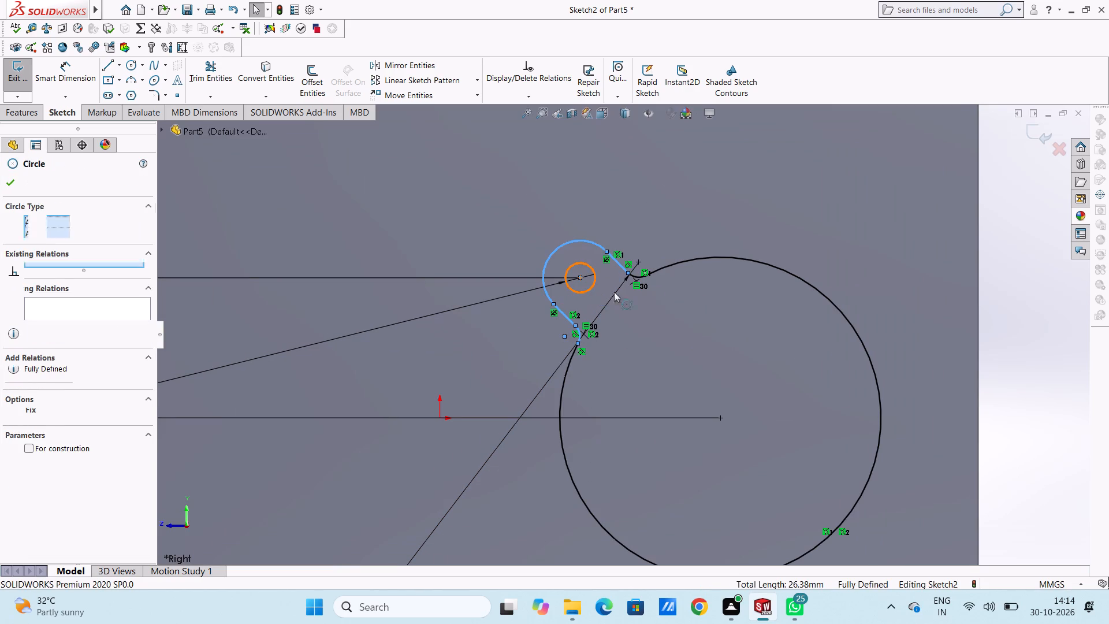
ctrl+click(635, 276)
scroll(758, 220, up, 4)
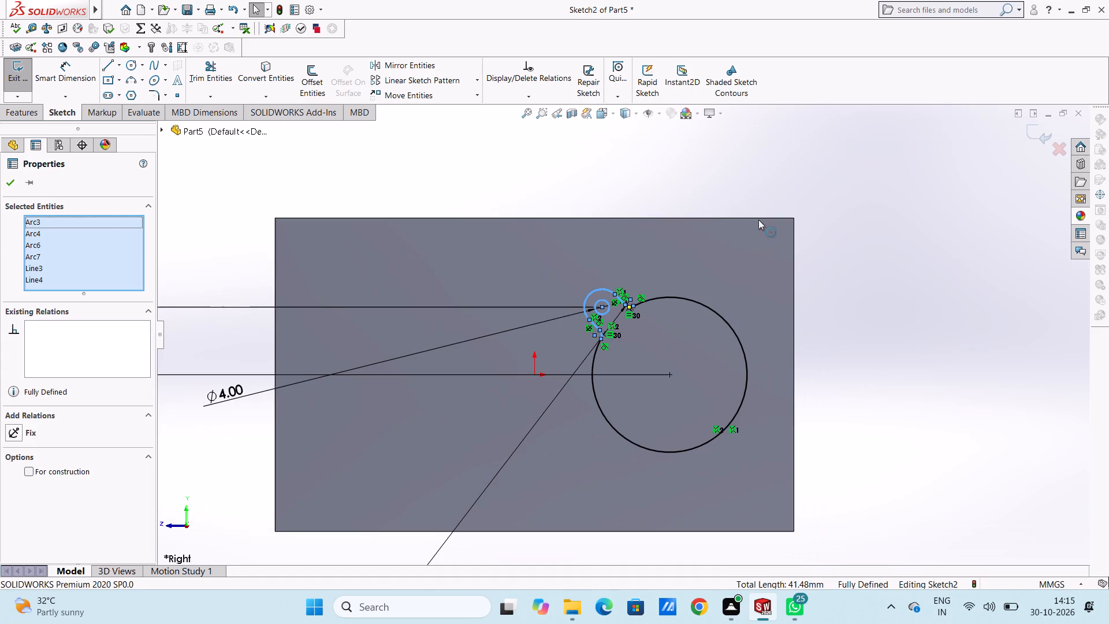
click(479, 81)
click(478, 110)
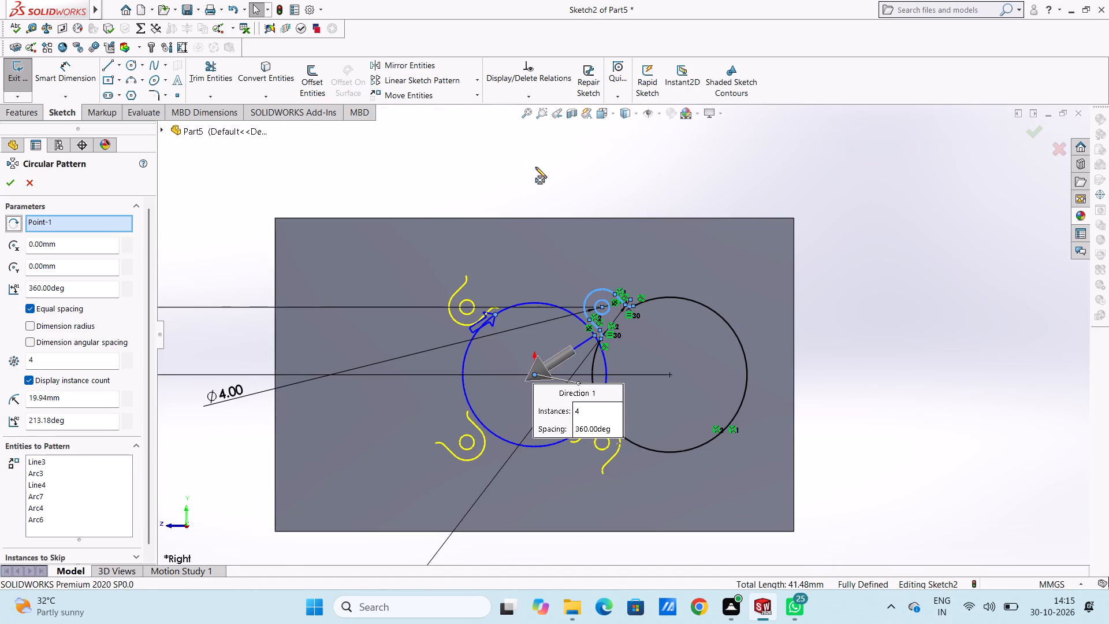
scroll(329, 259, up, 5)
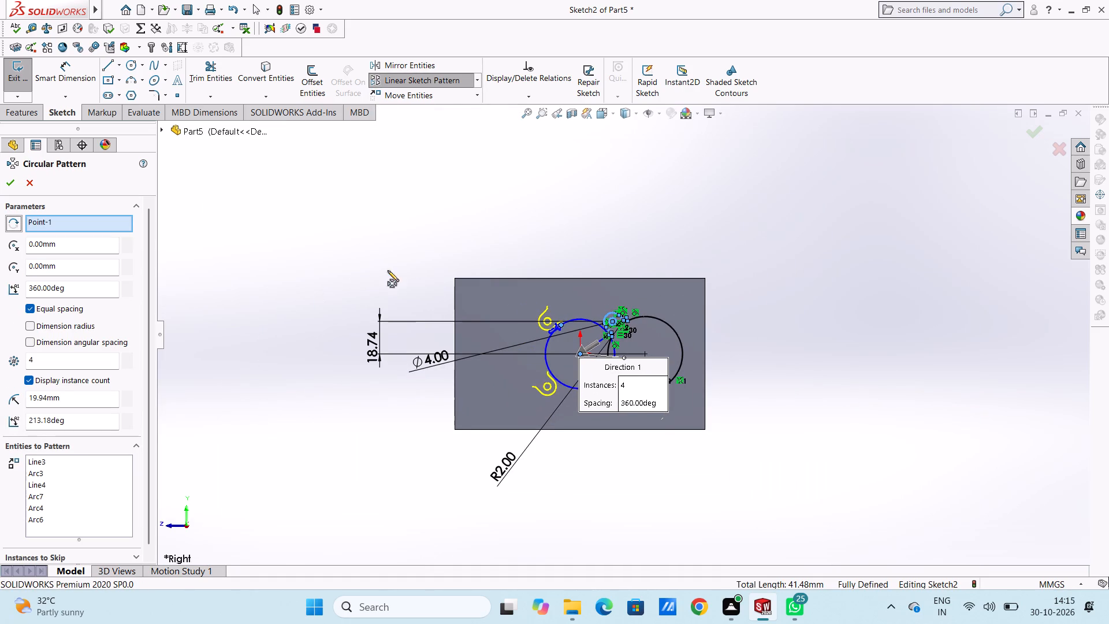
scroll(690, 442, down, 2)
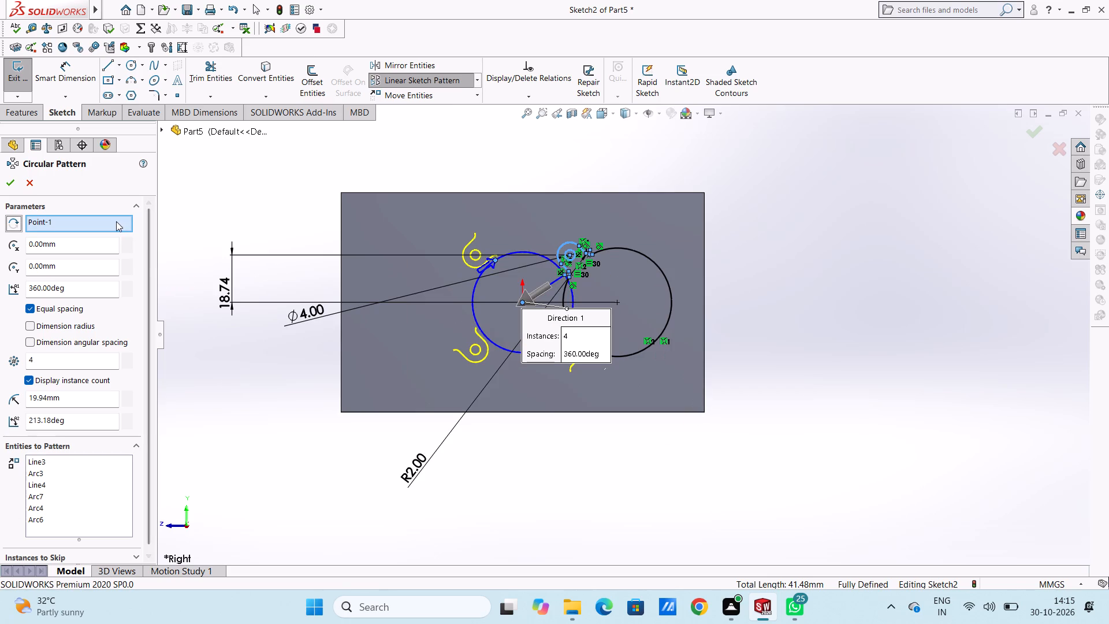
right_click(116, 221)
click(140, 244)
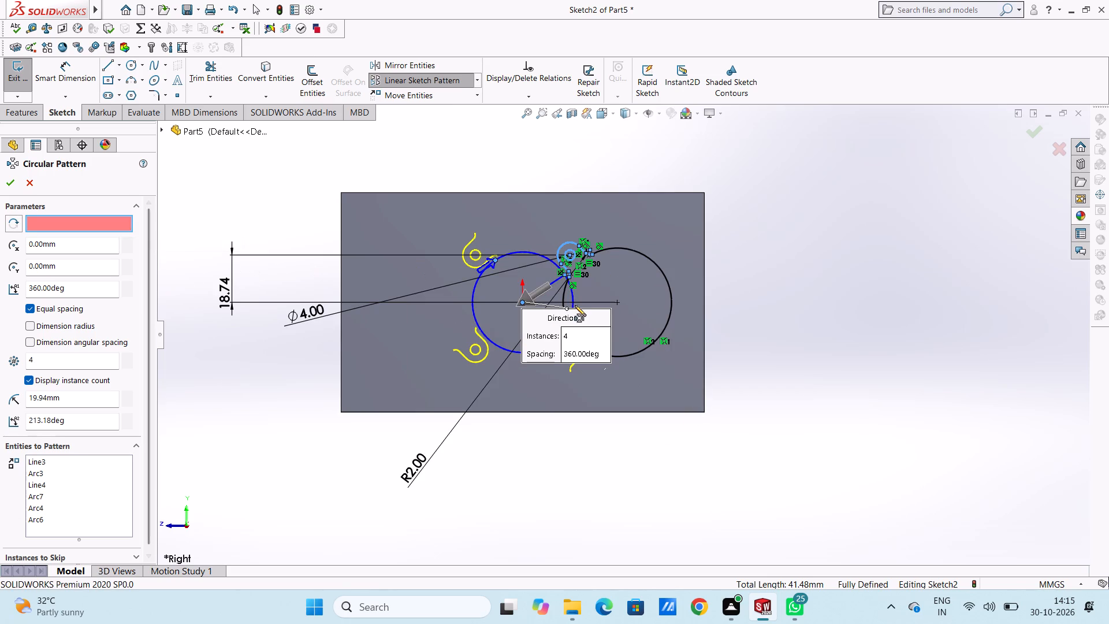
click(617, 302)
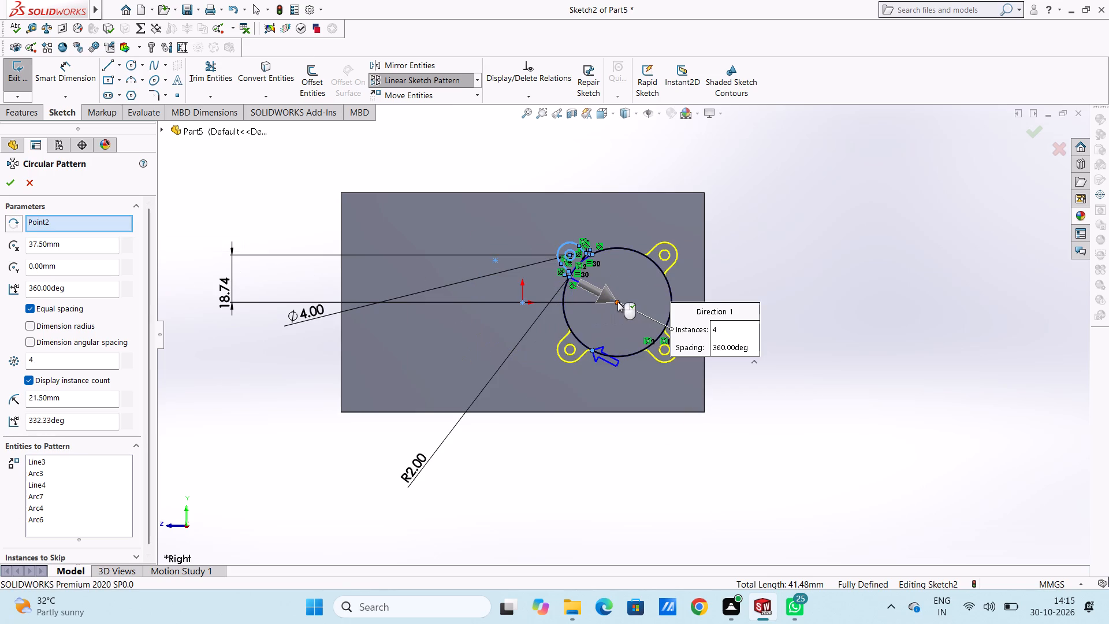
click(10, 188)
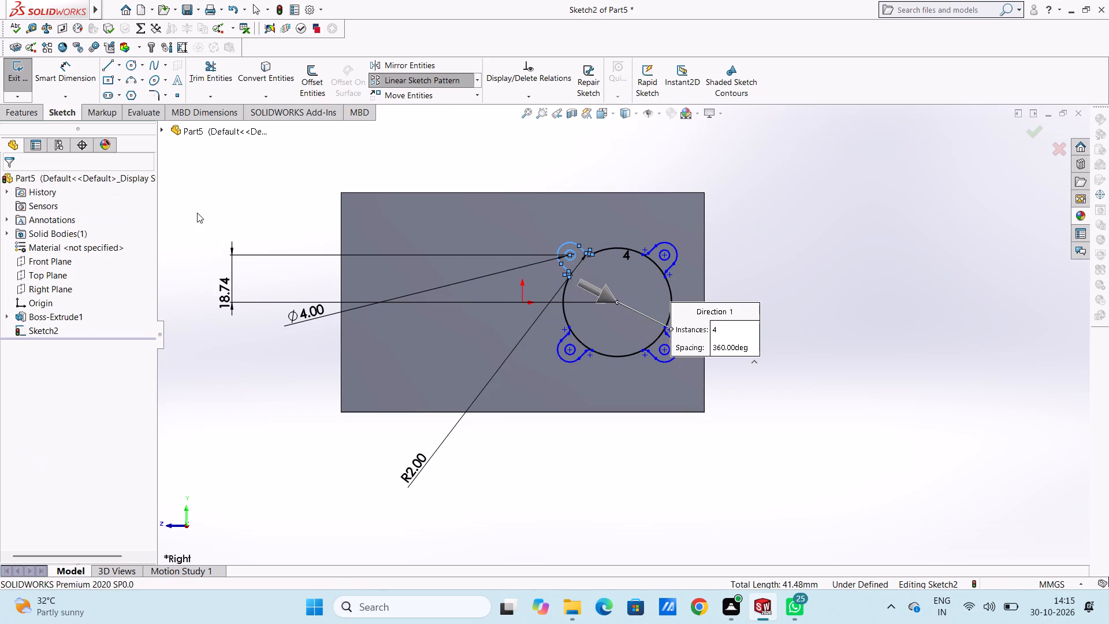
click(237, 201)
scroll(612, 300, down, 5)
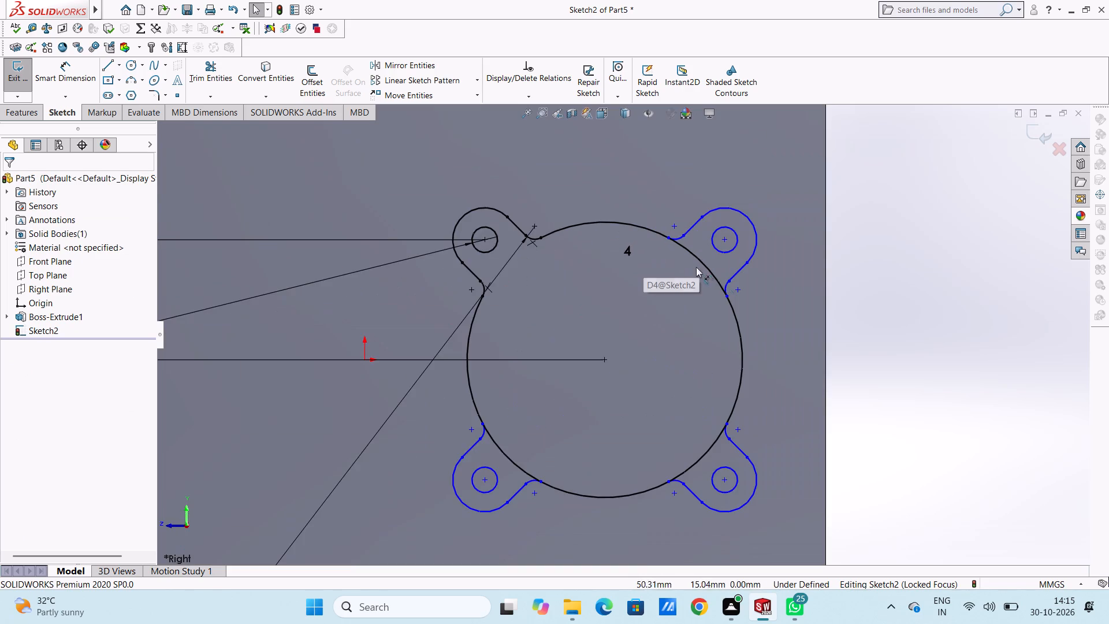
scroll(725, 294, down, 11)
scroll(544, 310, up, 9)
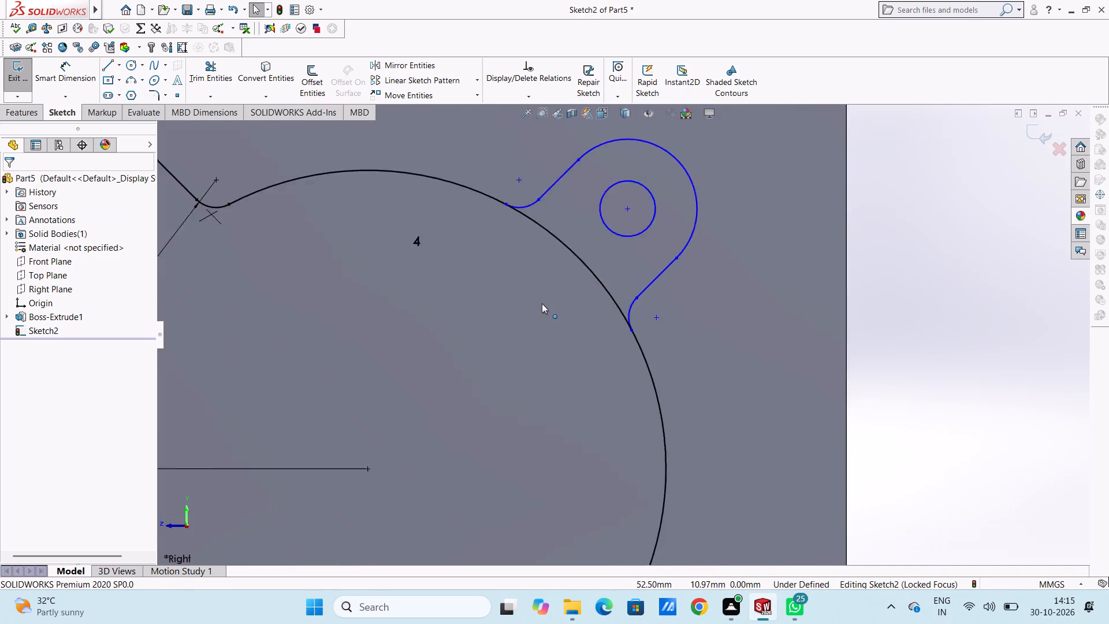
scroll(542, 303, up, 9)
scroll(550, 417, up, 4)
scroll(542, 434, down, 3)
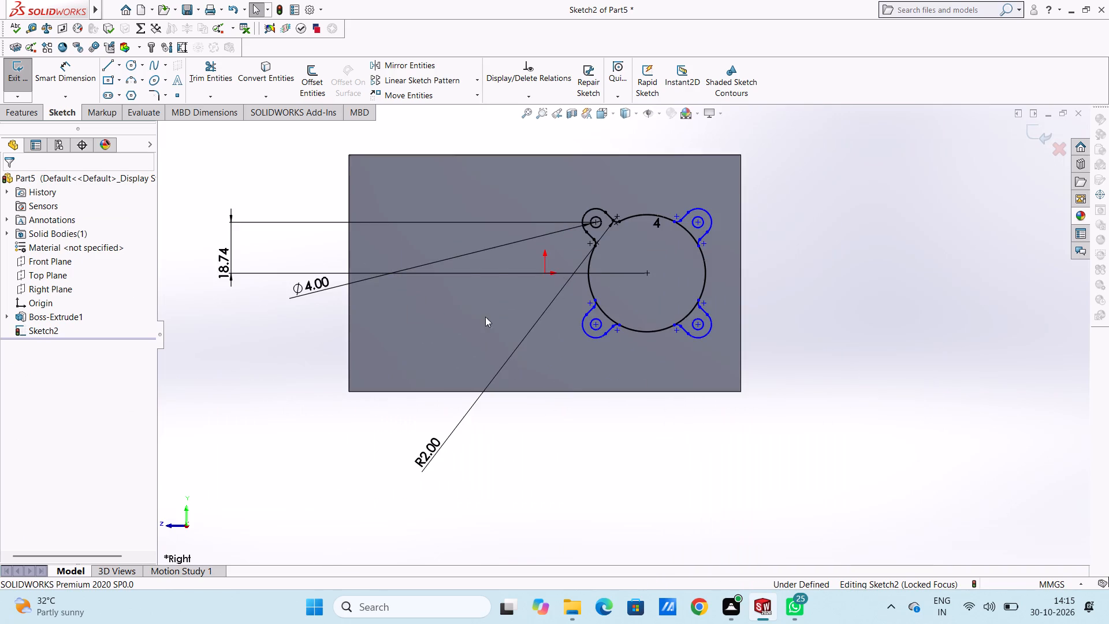
Move the Ø4.00, 18.74 and R2.00 dimensions farther out, clear of the block on its left side.
scroll(498, 277, up, 4)
scroll(527, 347, down, 3)
drag(453, 281, 363, 340)
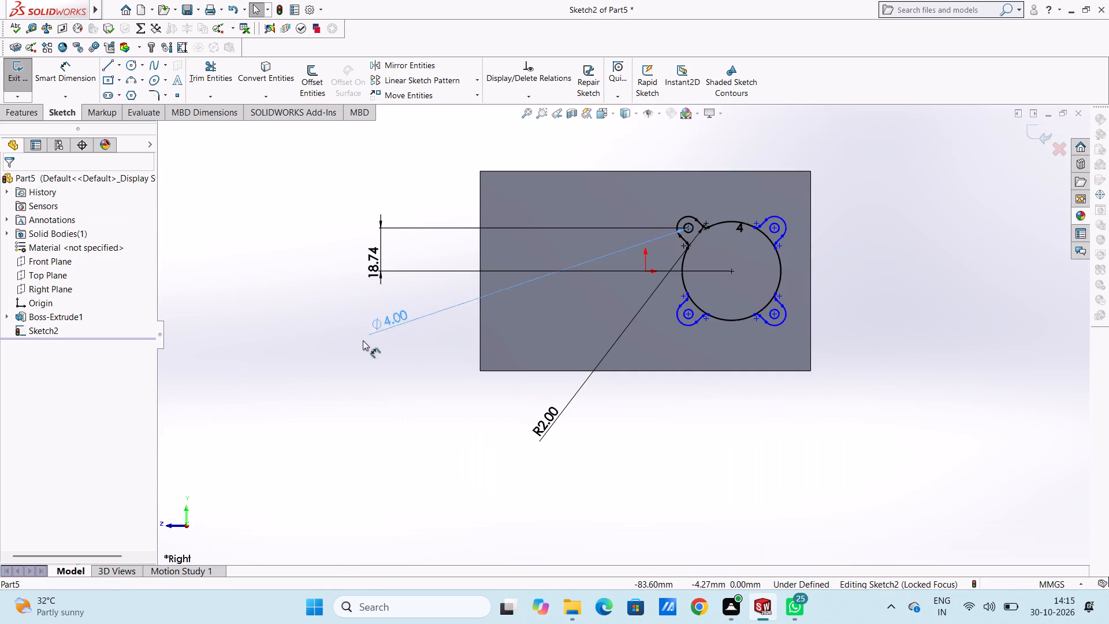
drag(363, 340, 311, 368)
click(312, 269)
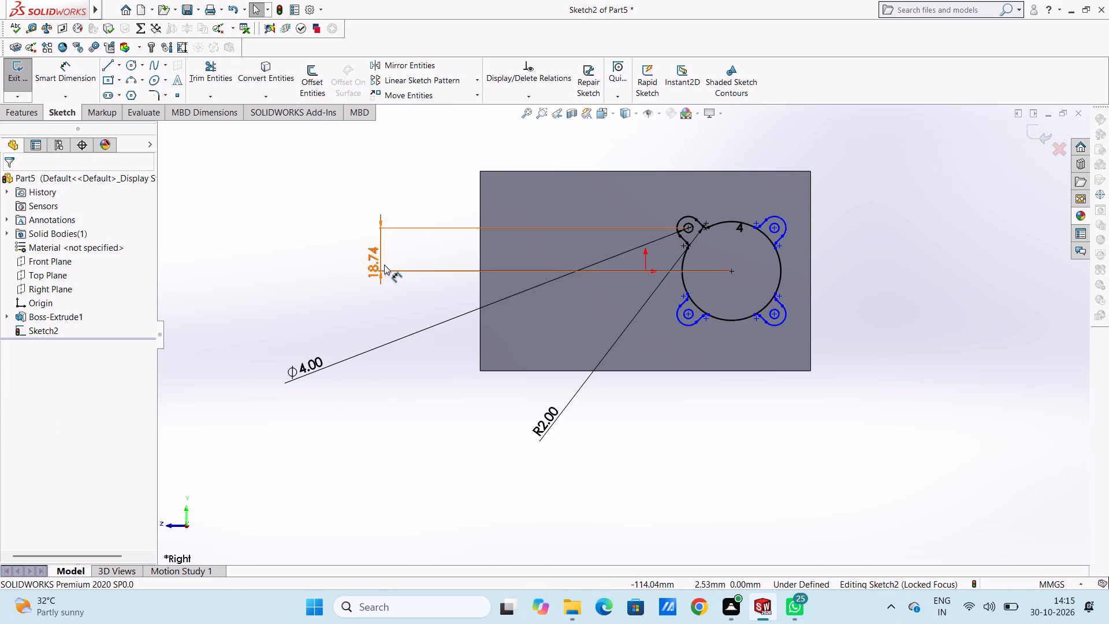
drag(384, 264, 249, 269)
click(260, 357)
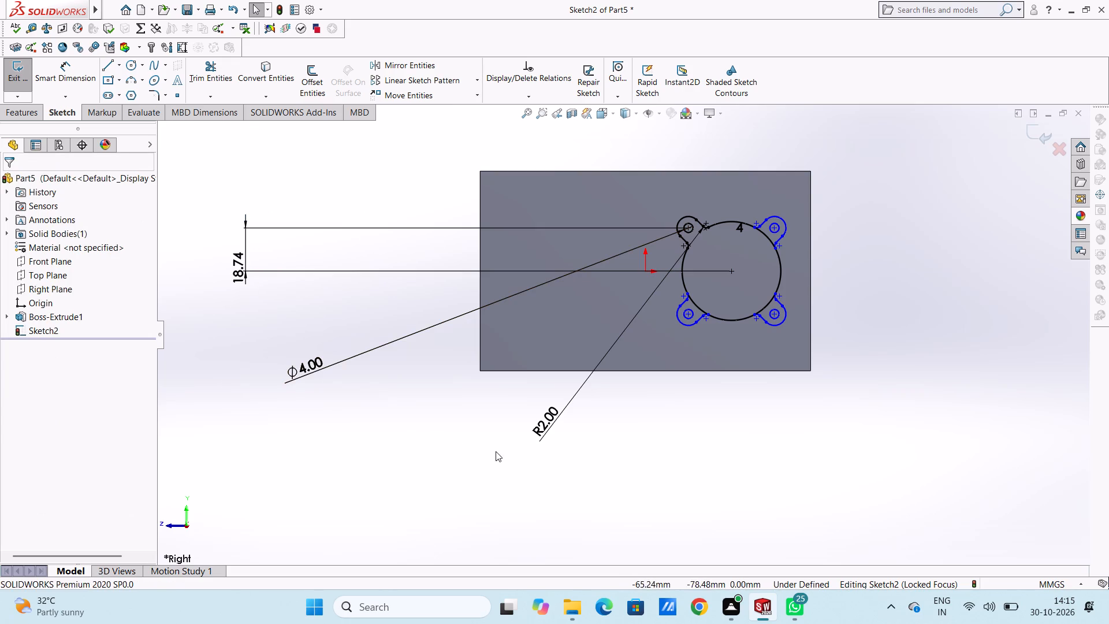
drag(550, 436, 318, 487)
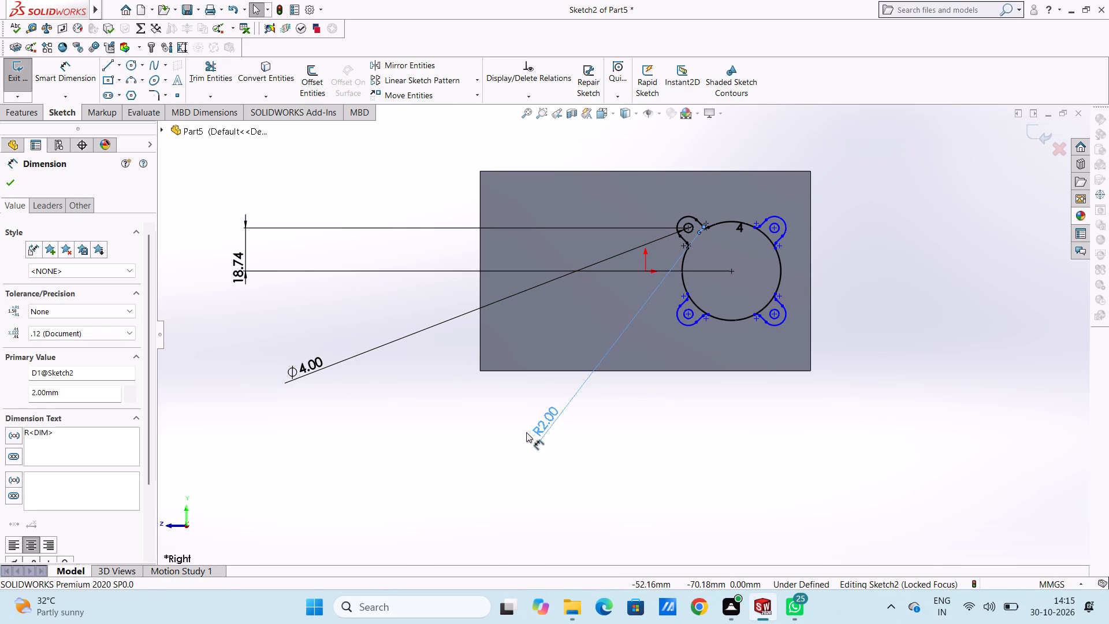
drag(540, 426, 260, 480)
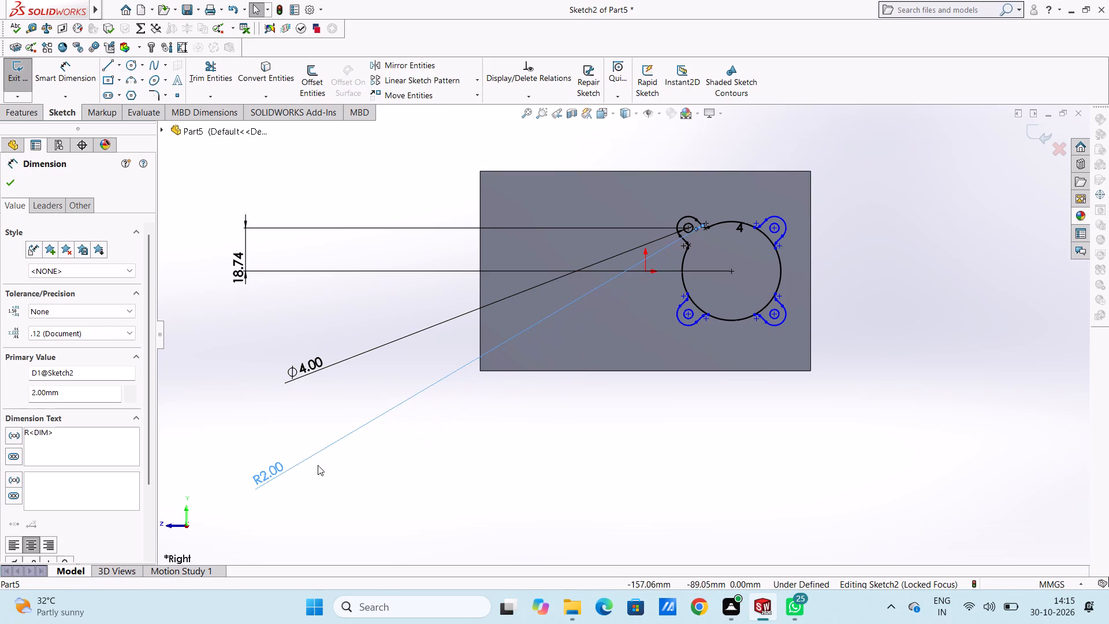
click(396, 309)
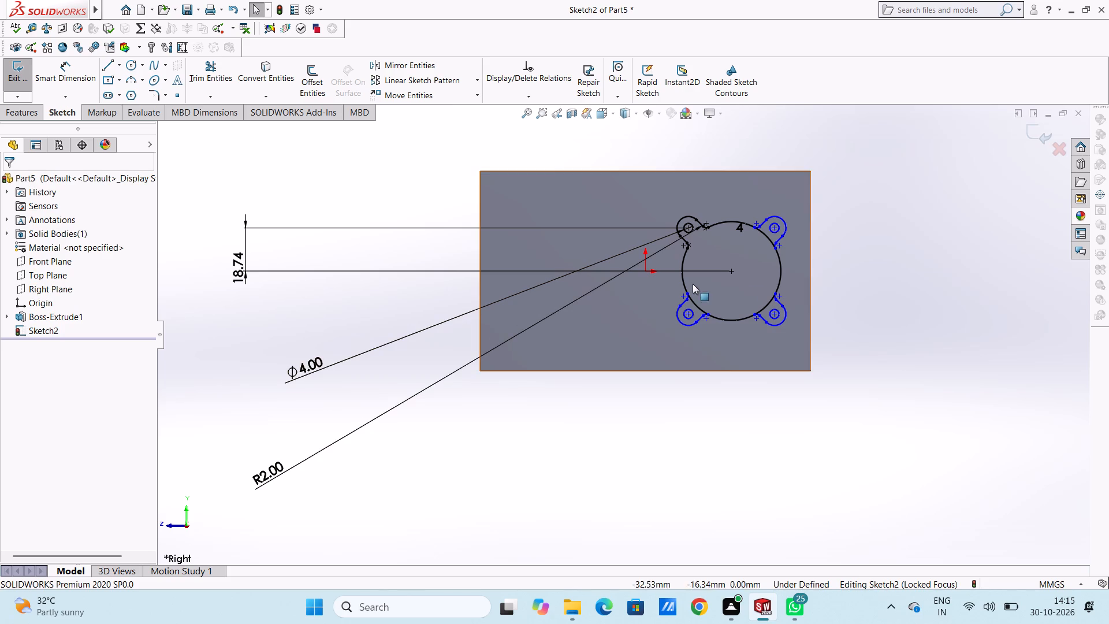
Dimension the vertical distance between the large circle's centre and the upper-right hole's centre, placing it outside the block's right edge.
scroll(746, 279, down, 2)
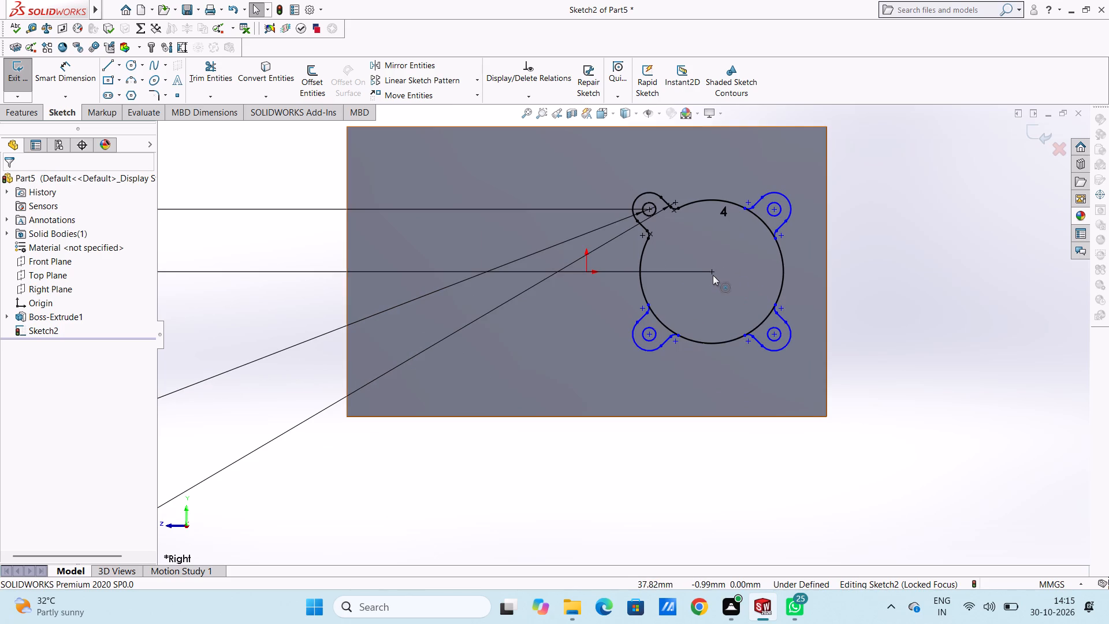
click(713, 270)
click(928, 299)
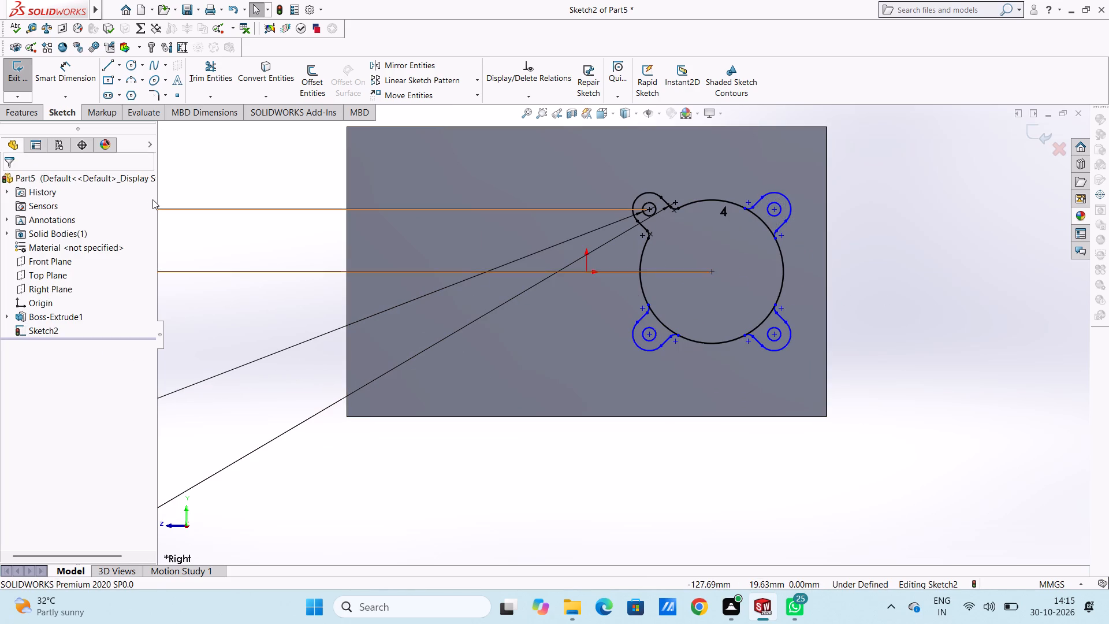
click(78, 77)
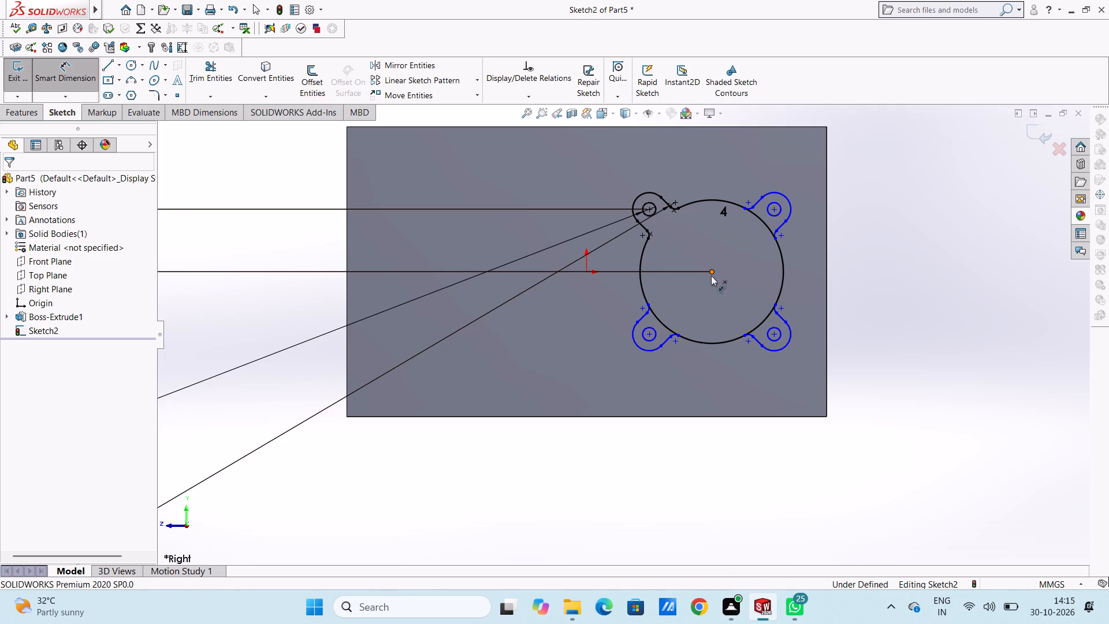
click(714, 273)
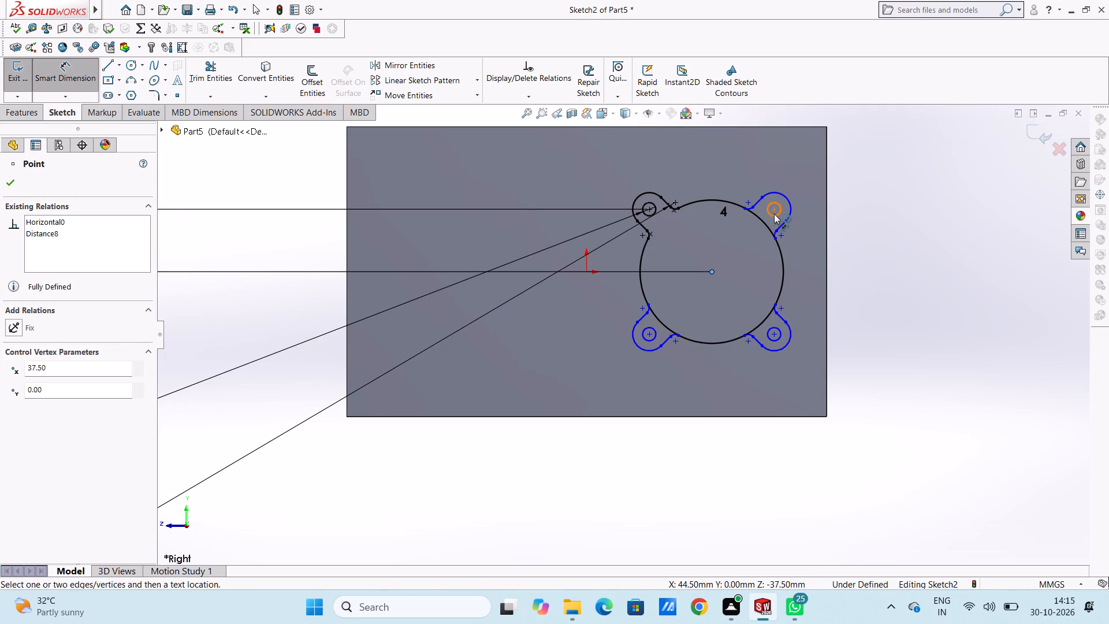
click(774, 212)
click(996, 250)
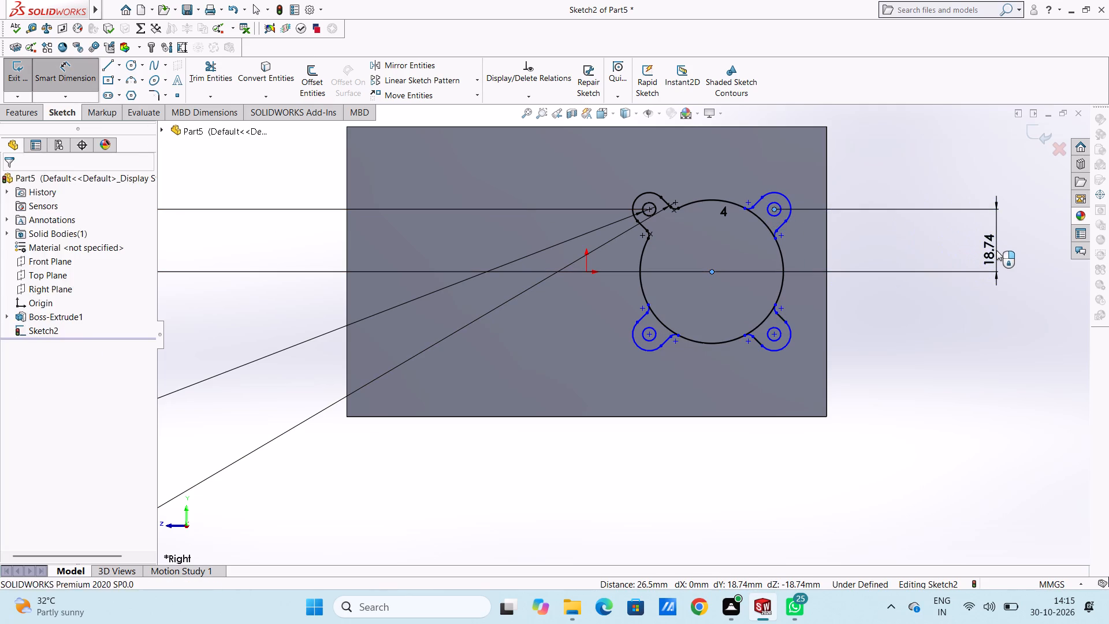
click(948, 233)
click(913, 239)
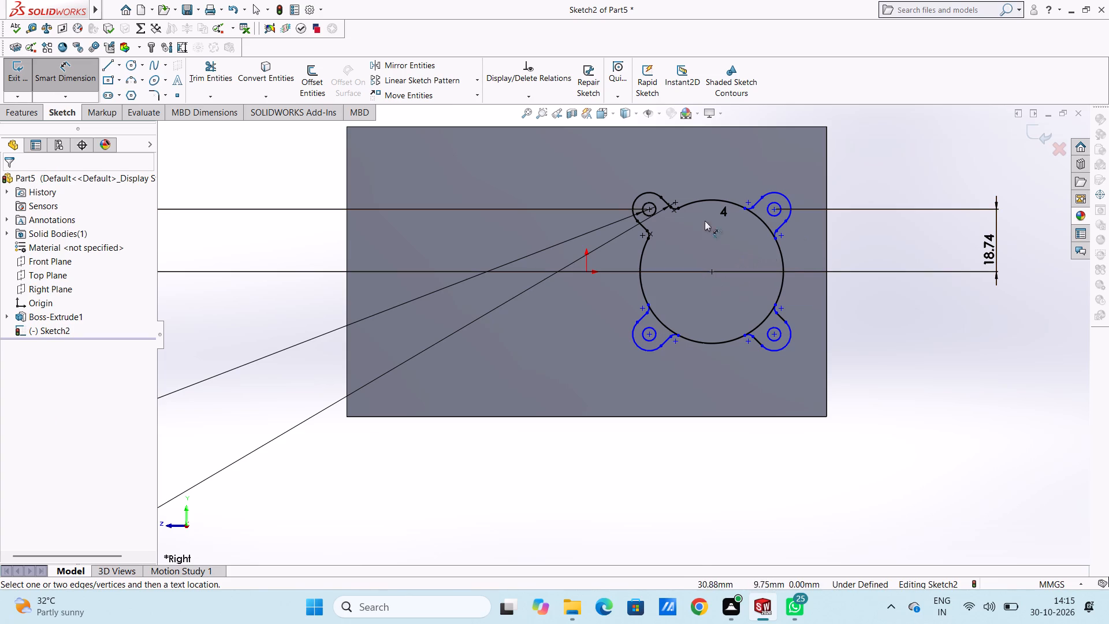
Add an aligned dimension from the large circle's centre to the upper-right hole's centre, placed above the block.
click(713, 273)
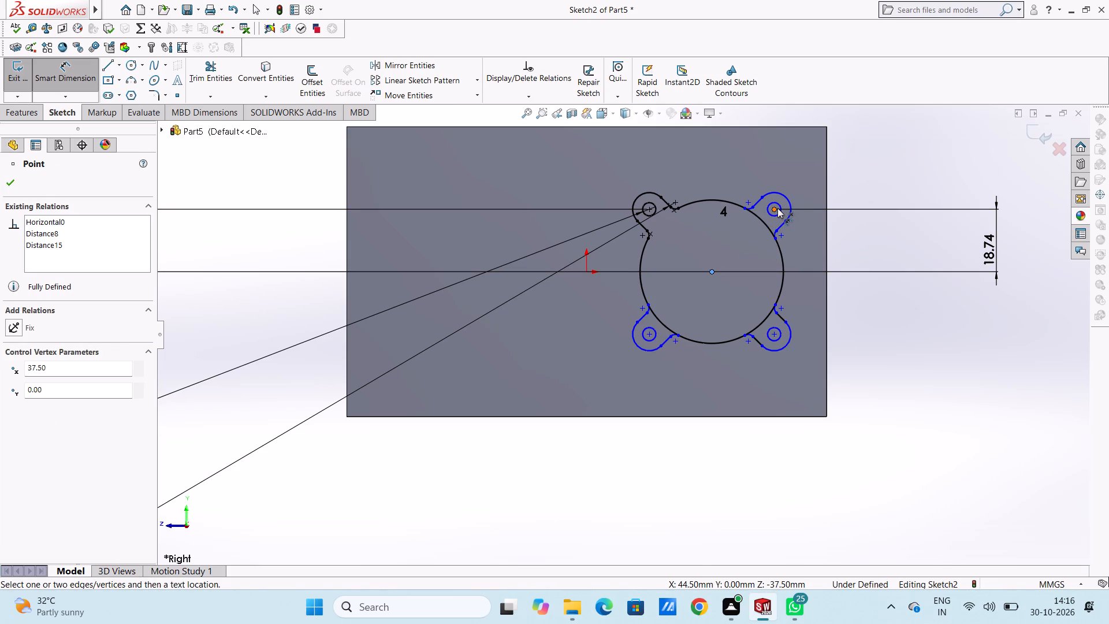
click(777, 208)
scroll(762, 218, up, 4)
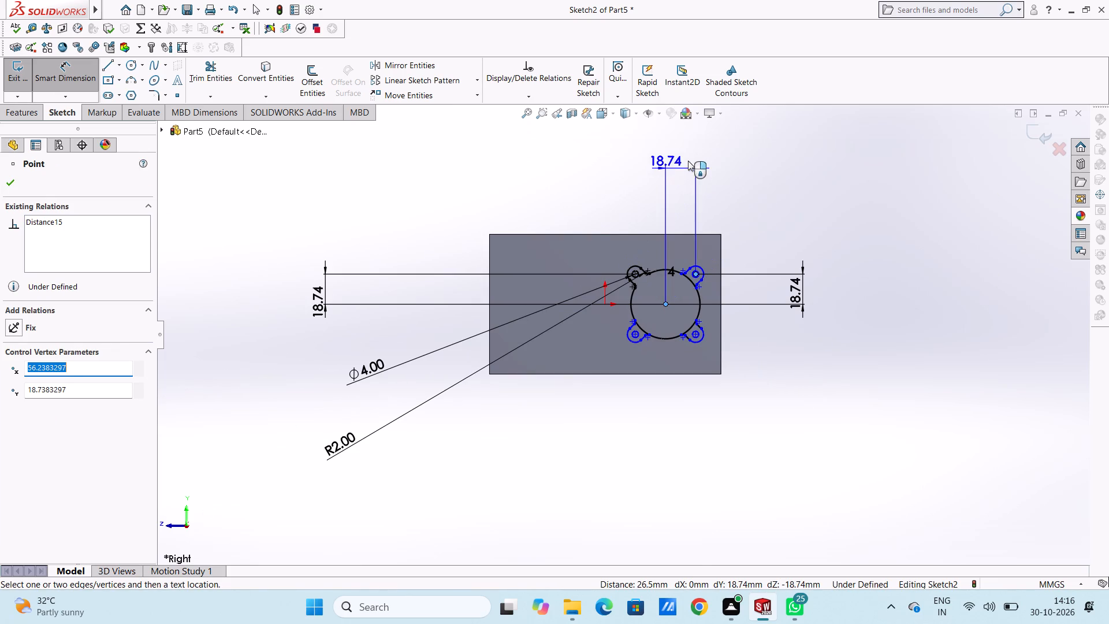
click(661, 170)
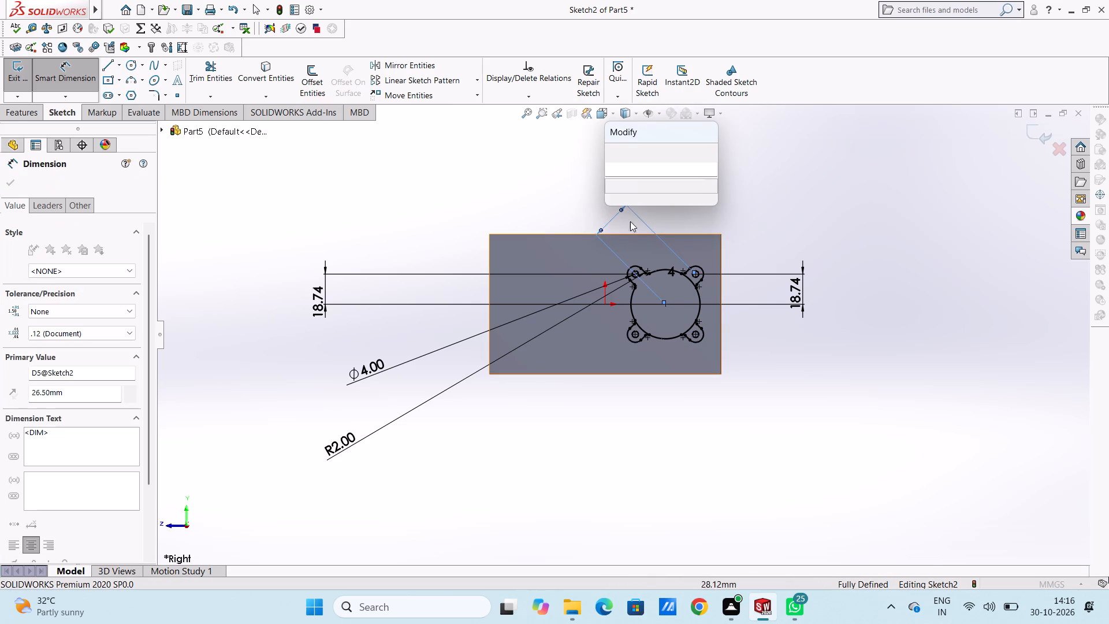
click(616, 148)
click(571, 182)
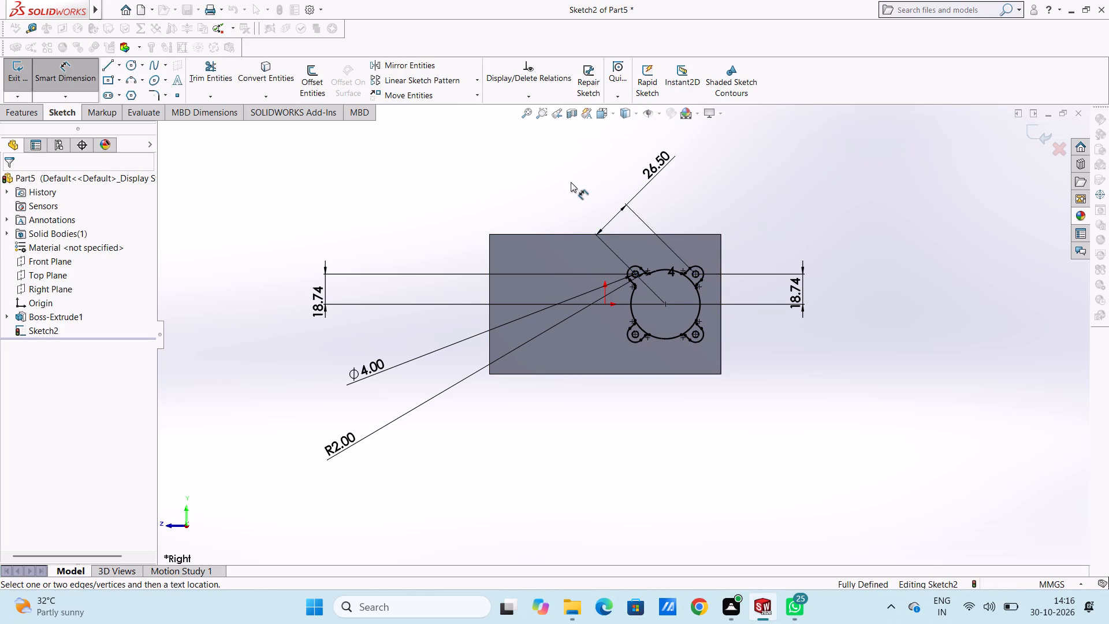
Trim away the large circle's arc segments across the upper-right, lower-left and lower-right bosses, using Trim to closest.
scroll(635, 309, down, 5)
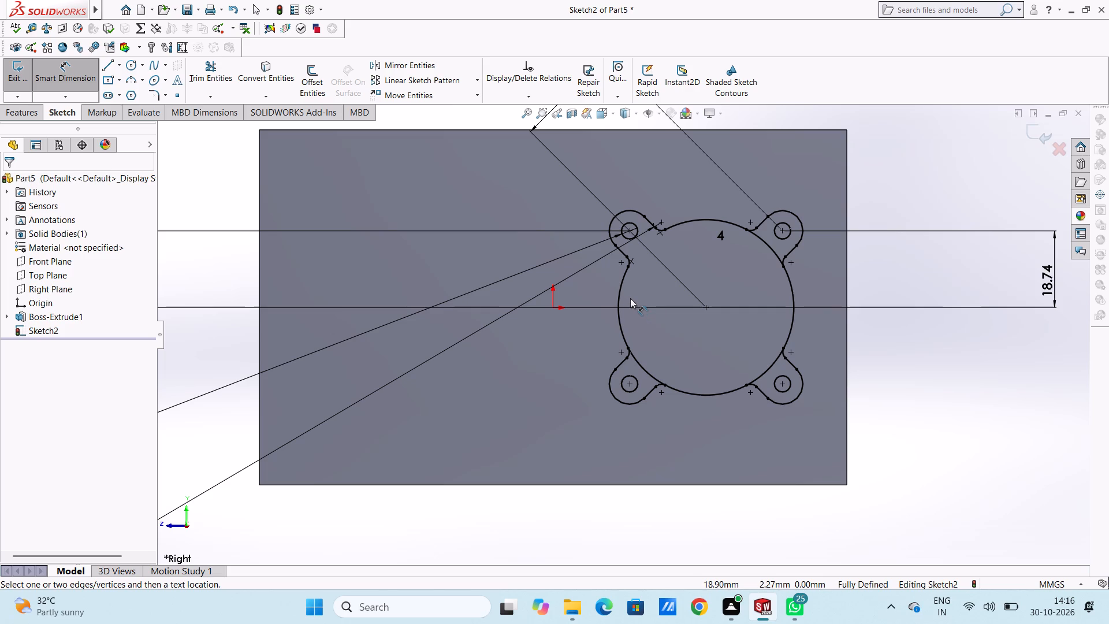
scroll(917, 425, up, 3)
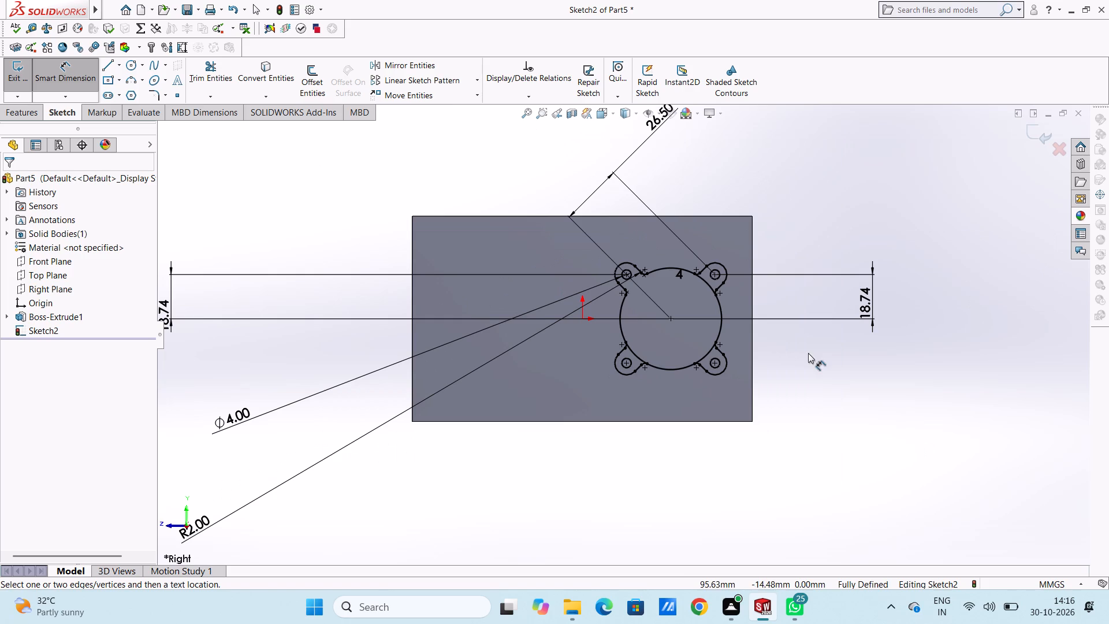
click(212, 62)
scroll(672, 297, down, 4)
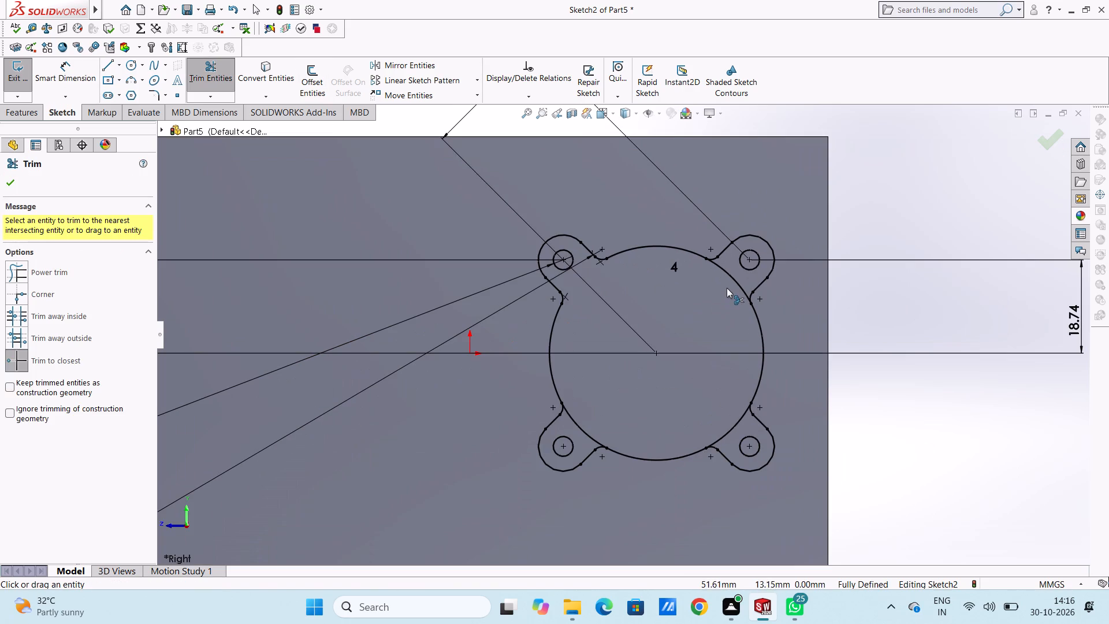
click(732, 274)
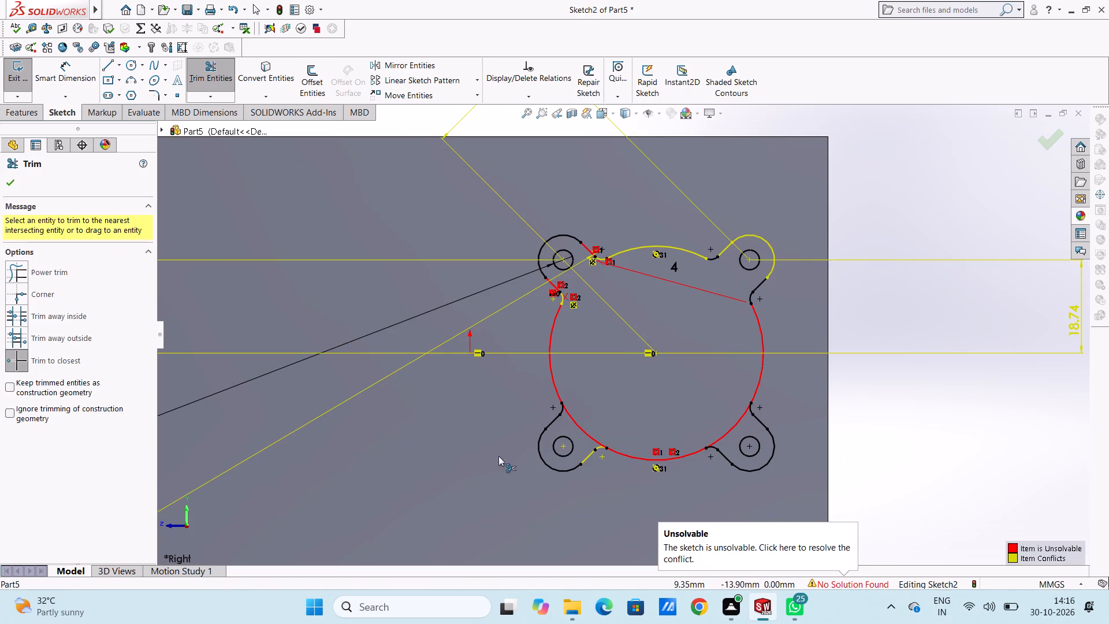
click(582, 429)
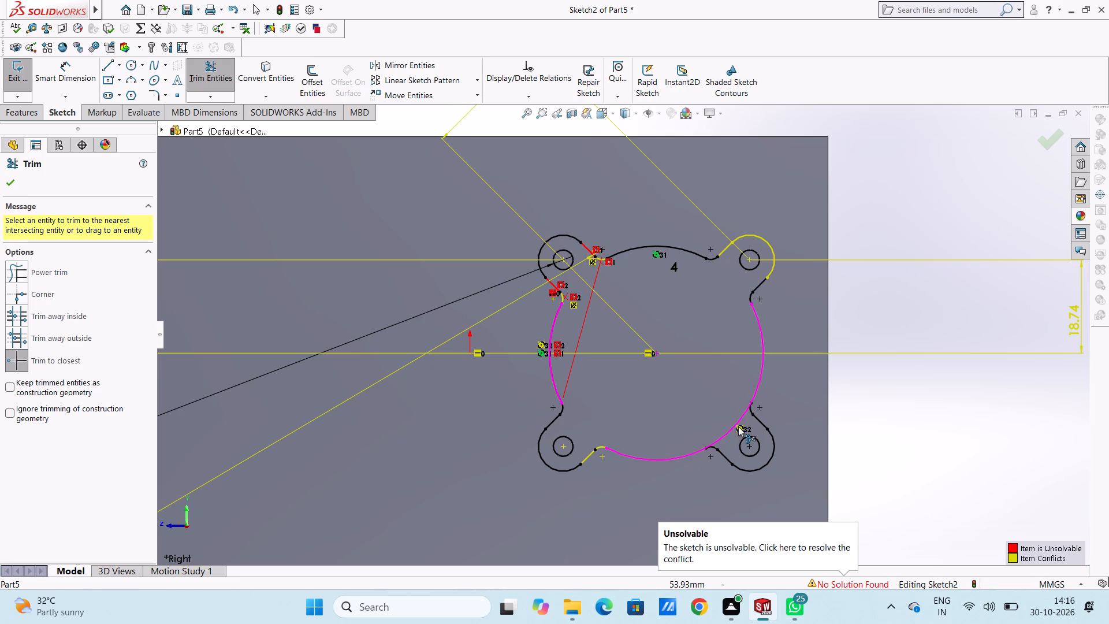
click(734, 427)
scroll(734, 427, up, 5)
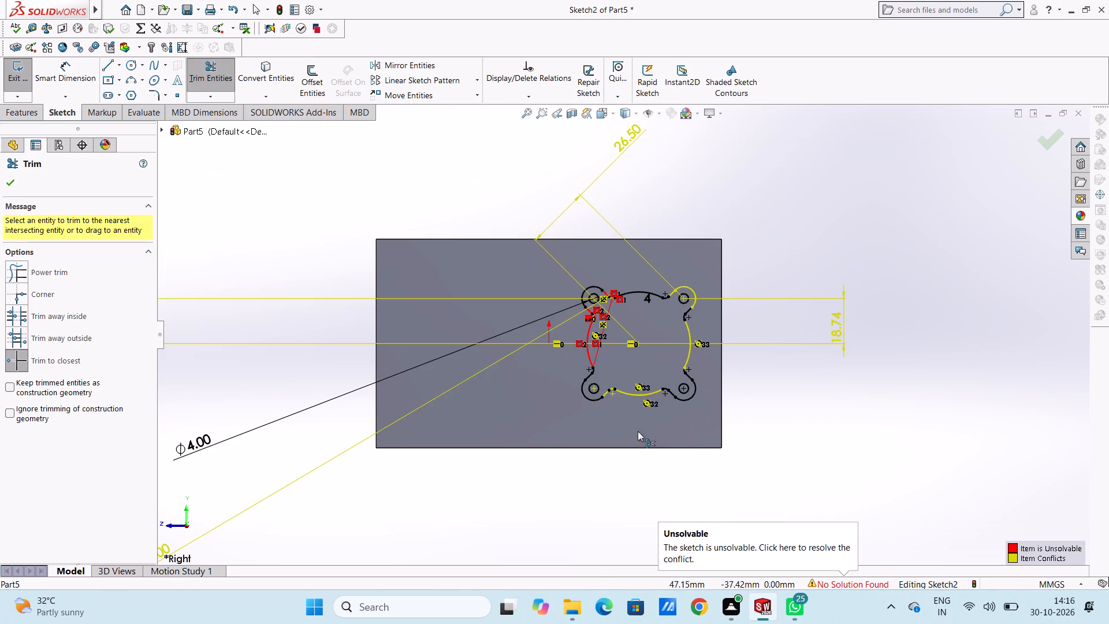
scroll(598, 393, up, 5)
scroll(622, 340, down, 5)
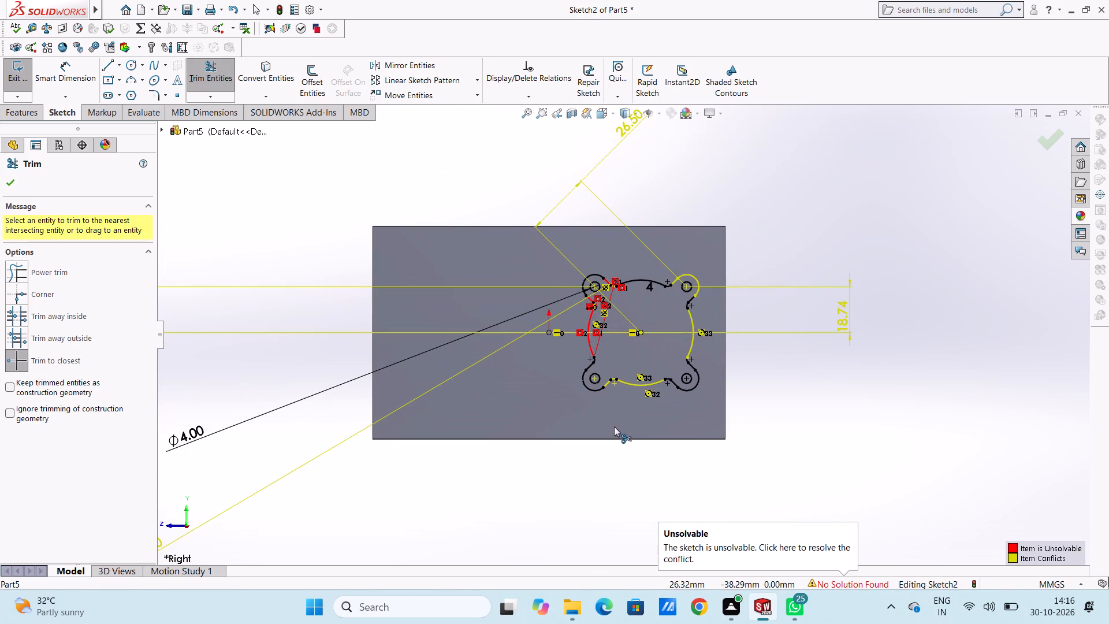
scroll(599, 418, up, 4)
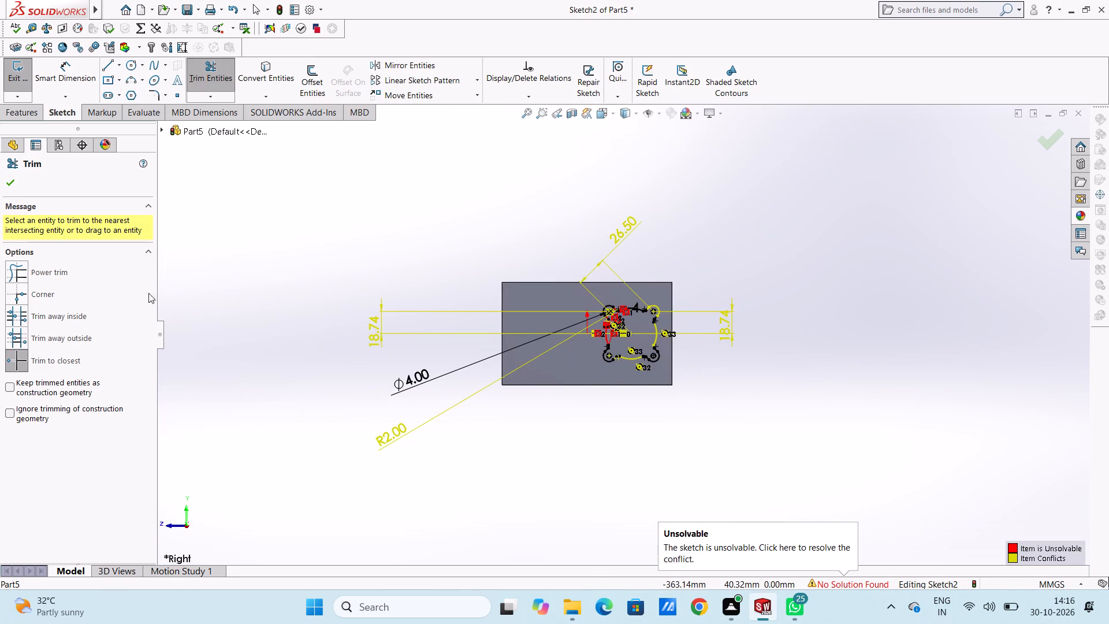
click(13, 186)
click(257, 230)
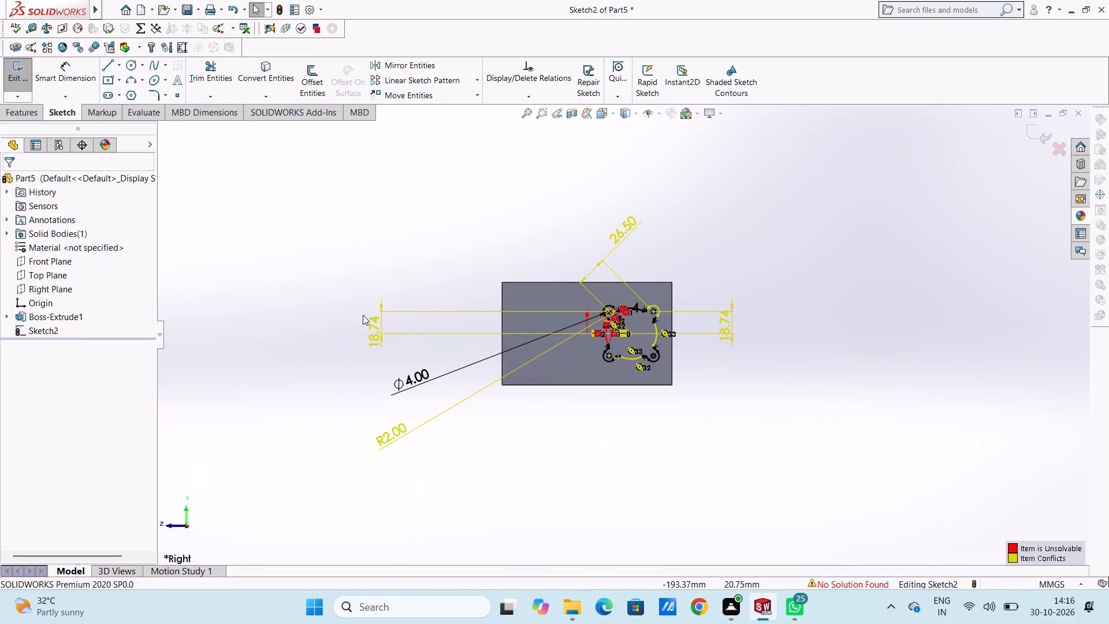
Delete both 18.74 vertical dimensions and the R2.00 fillet dimension from the sketch.
click(374, 326)
right_click(306, 203)
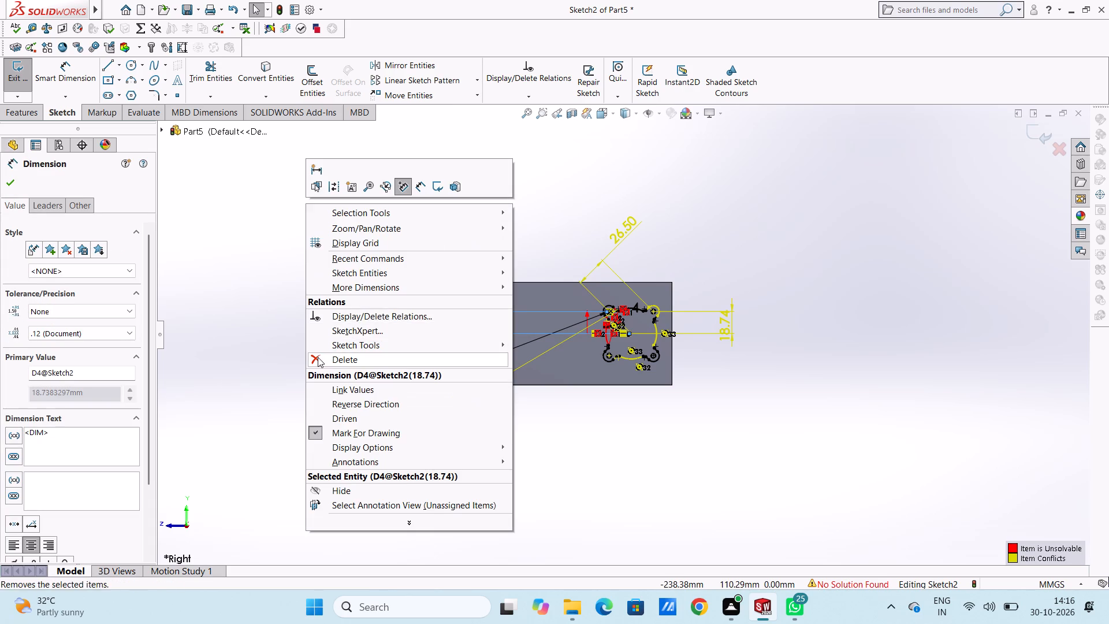
click(318, 358)
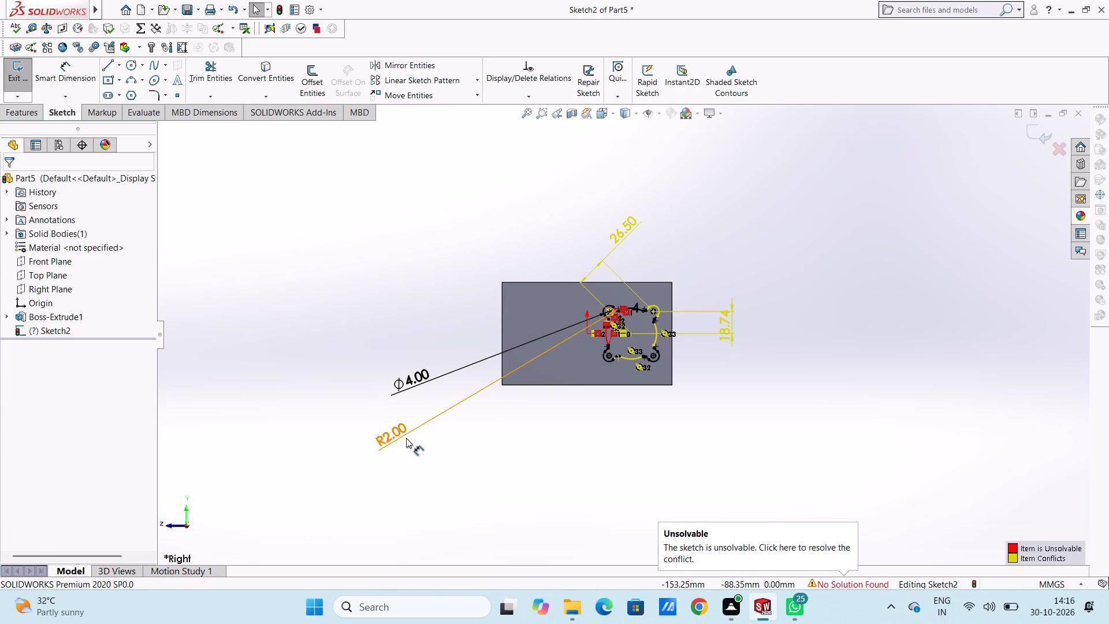
click(406, 437)
right_click(385, 226)
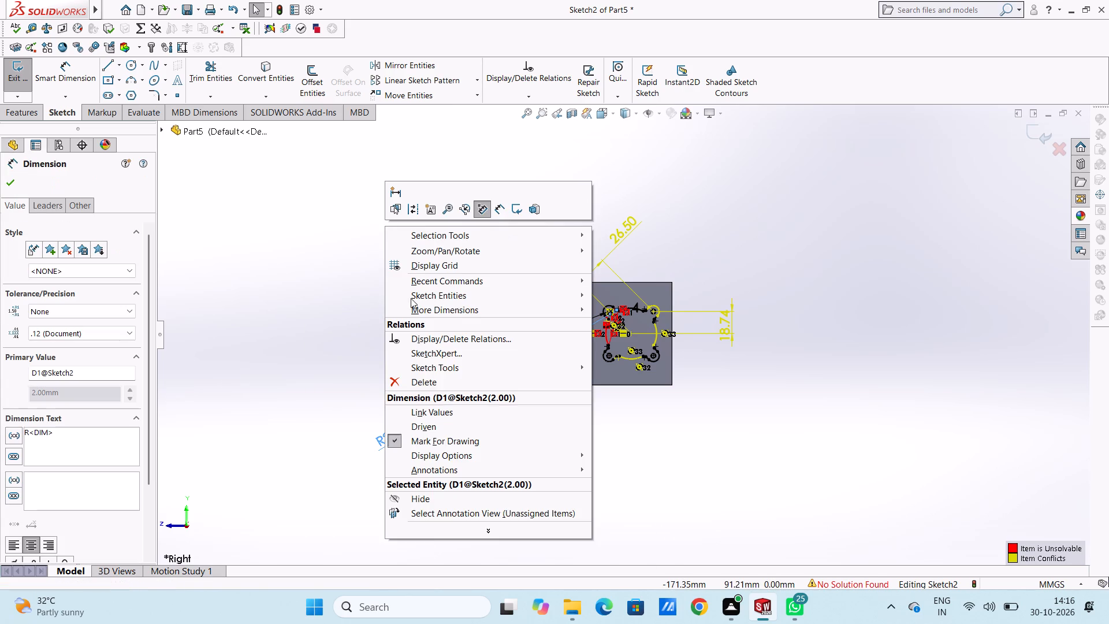
click(423, 384)
click(392, 290)
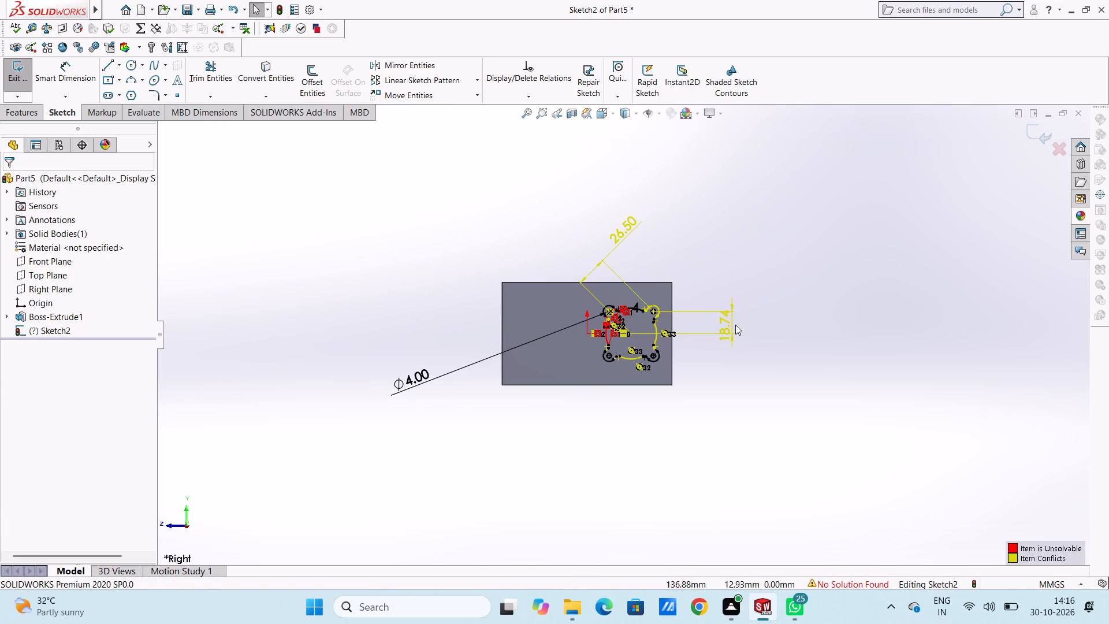
click(715, 331)
right_click(811, 222)
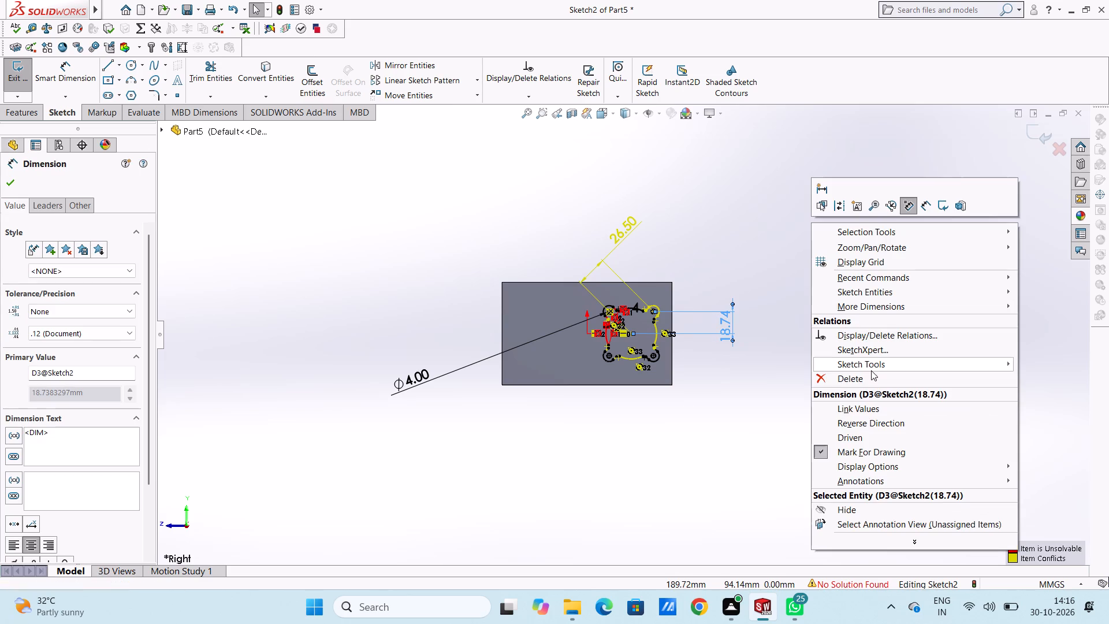
click(872, 377)
click(812, 325)
Add a 2 mm radius dimension to the fillet beneath the upper-left boss, placing it outside the block's left edge.
scroll(628, 325, down, 7)
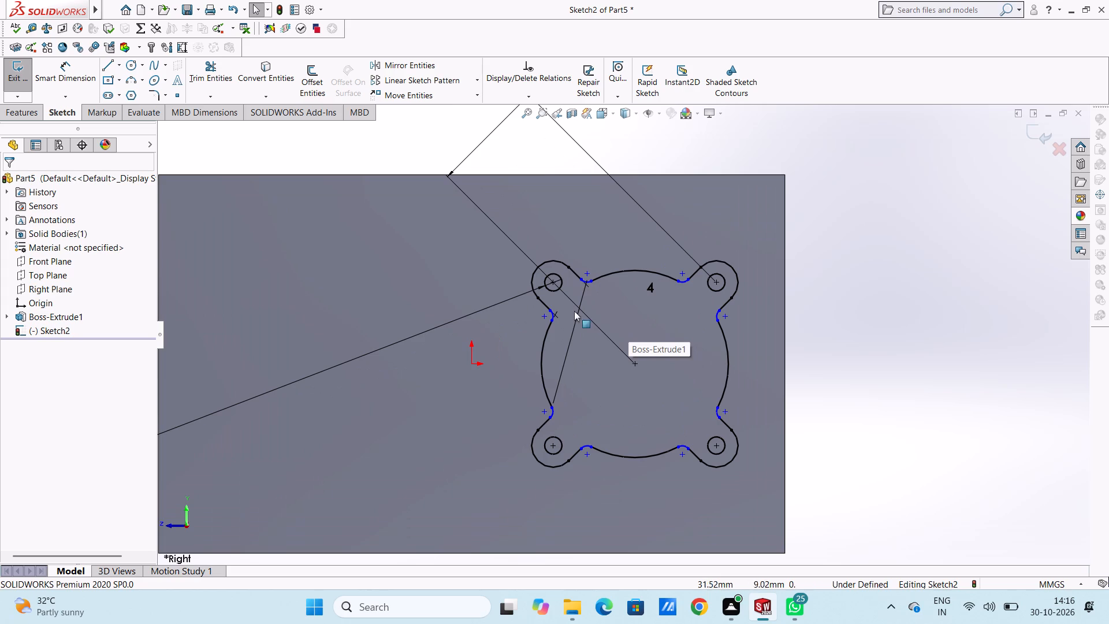
scroll(686, 345, up, 4)
scroll(626, 407, up, 3)
scroll(511, 391, down, 1)
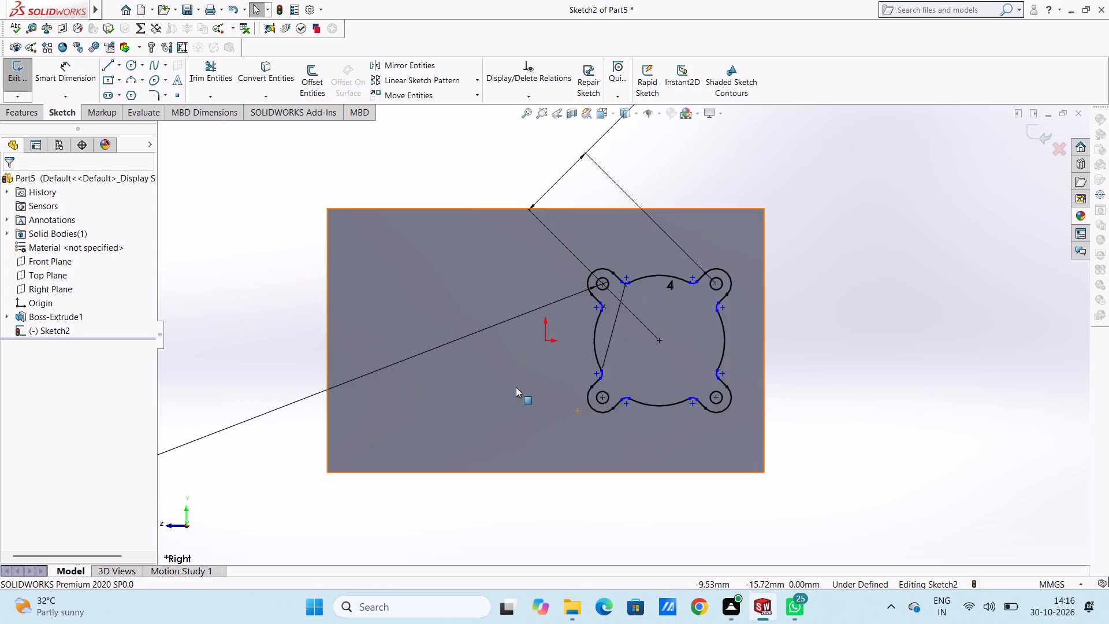
scroll(516, 387, down, 1)
scroll(741, 364, up, 3)
scroll(649, 419, down, 3)
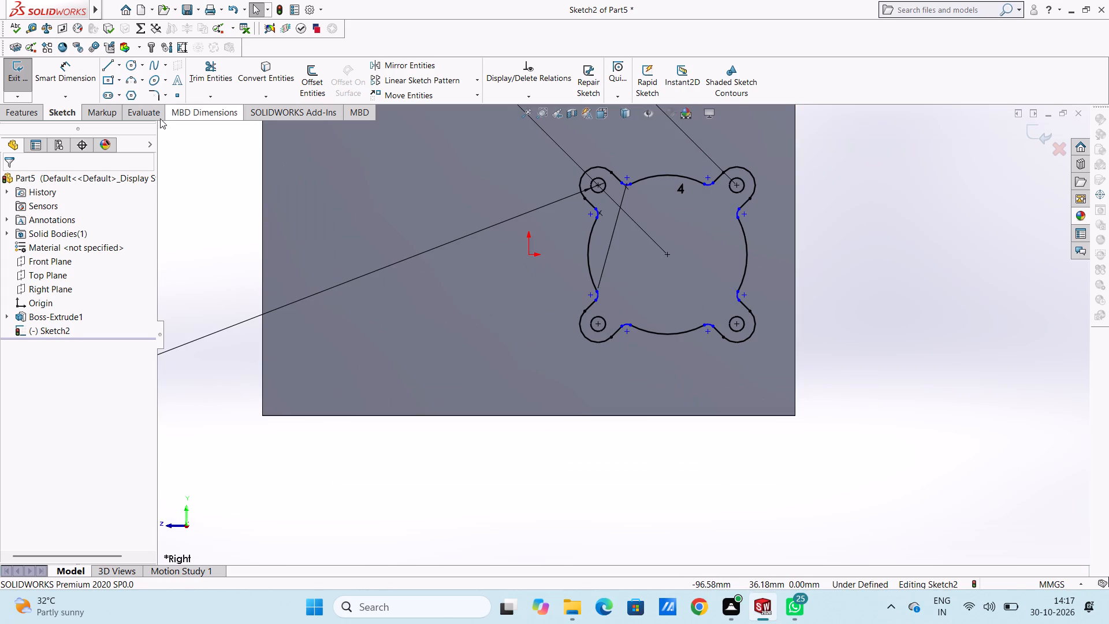
click(83, 70)
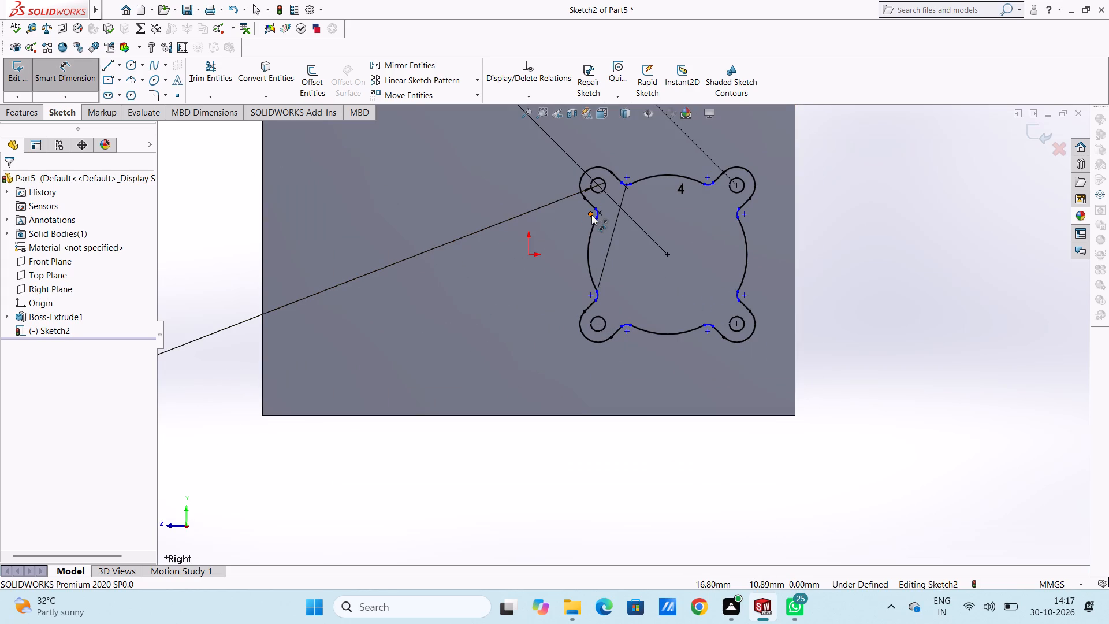
scroll(604, 213, down, 2)
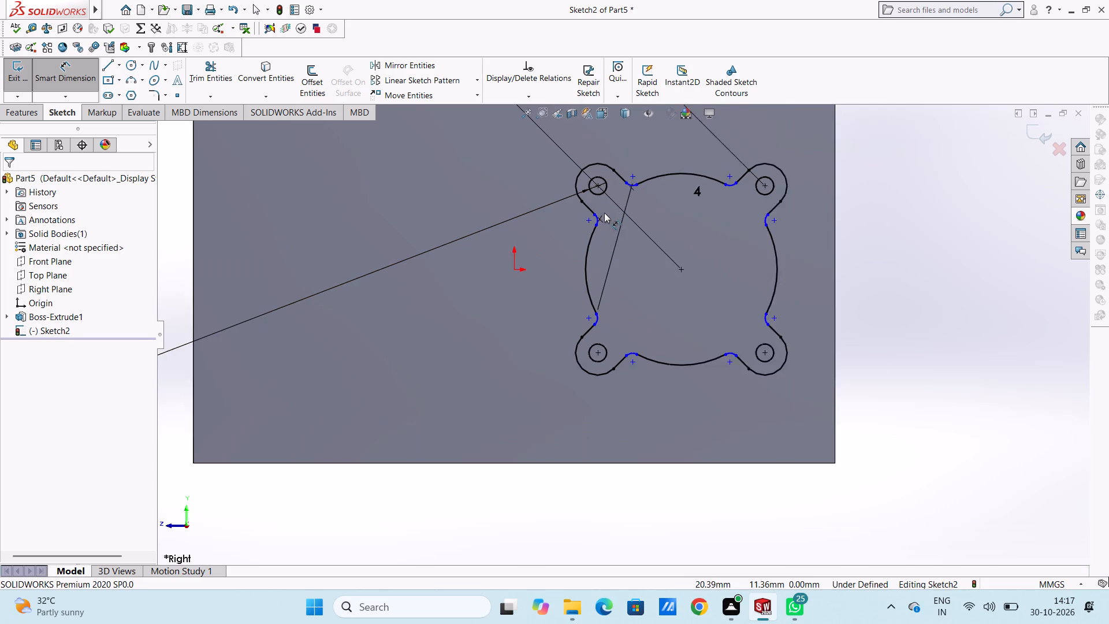
scroll(604, 213, down, 3)
click(596, 256)
scroll(561, 287, up, 4)
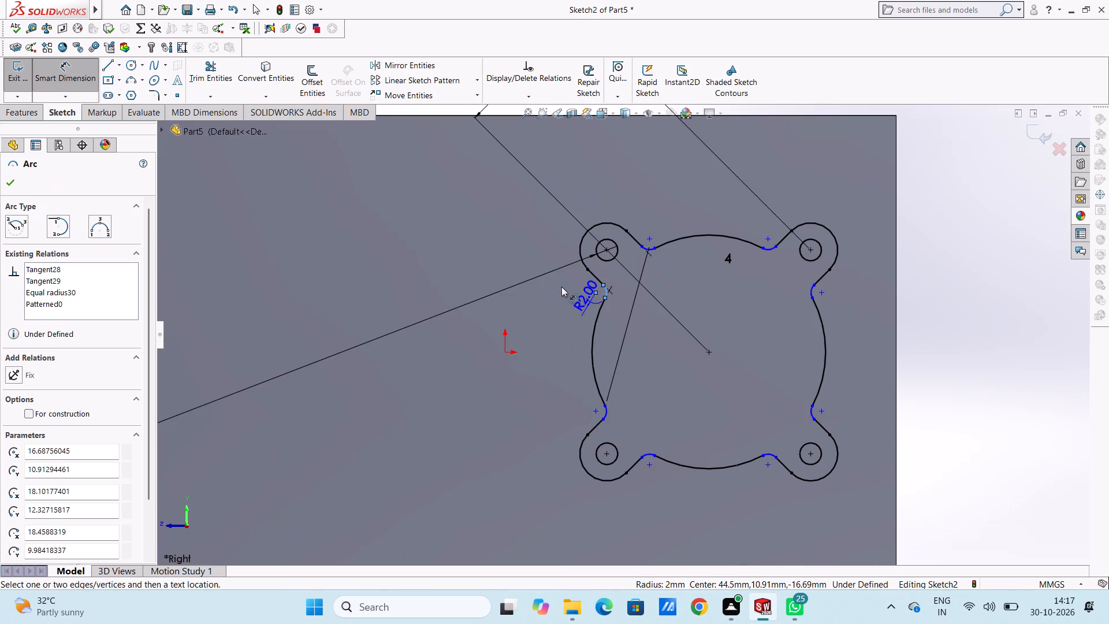
scroll(363, 328, up, 5)
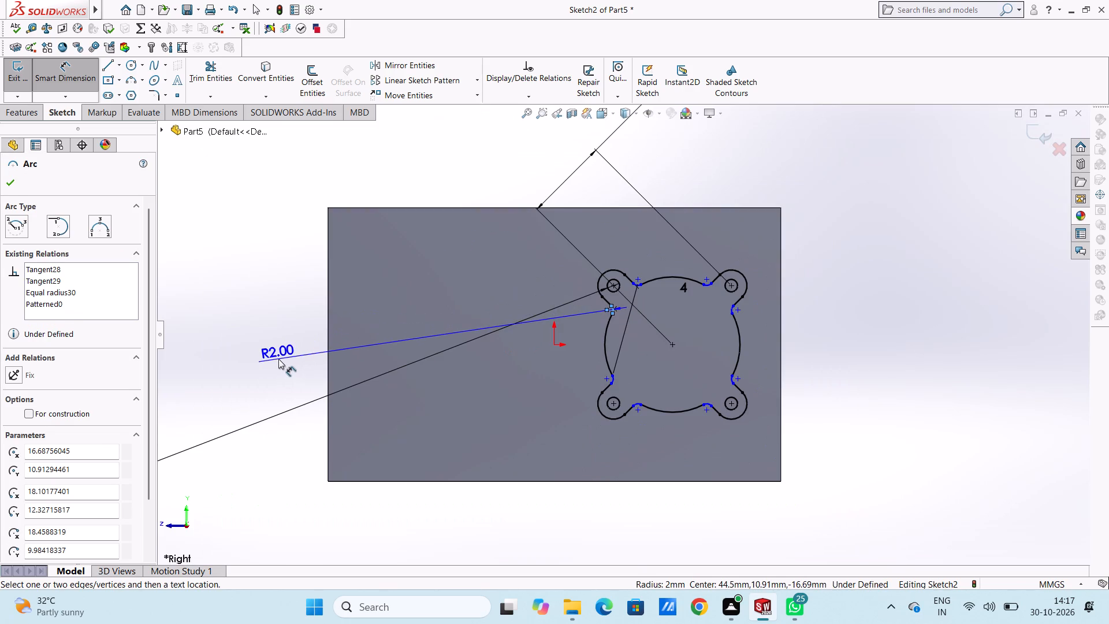
click(278, 359)
click(229, 342)
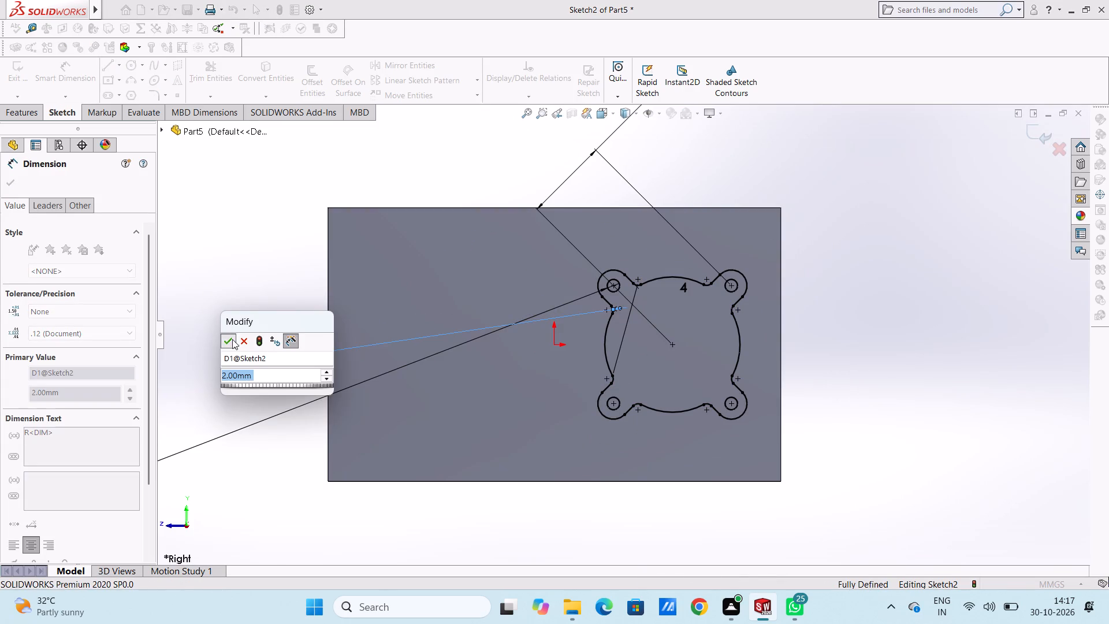
click(254, 314)
Move the R2.00 dimension text below the Ø4.00 dimension, outside the block's lower-left corner.
scroll(283, 302, up, 5)
scroll(541, 402, down, 5)
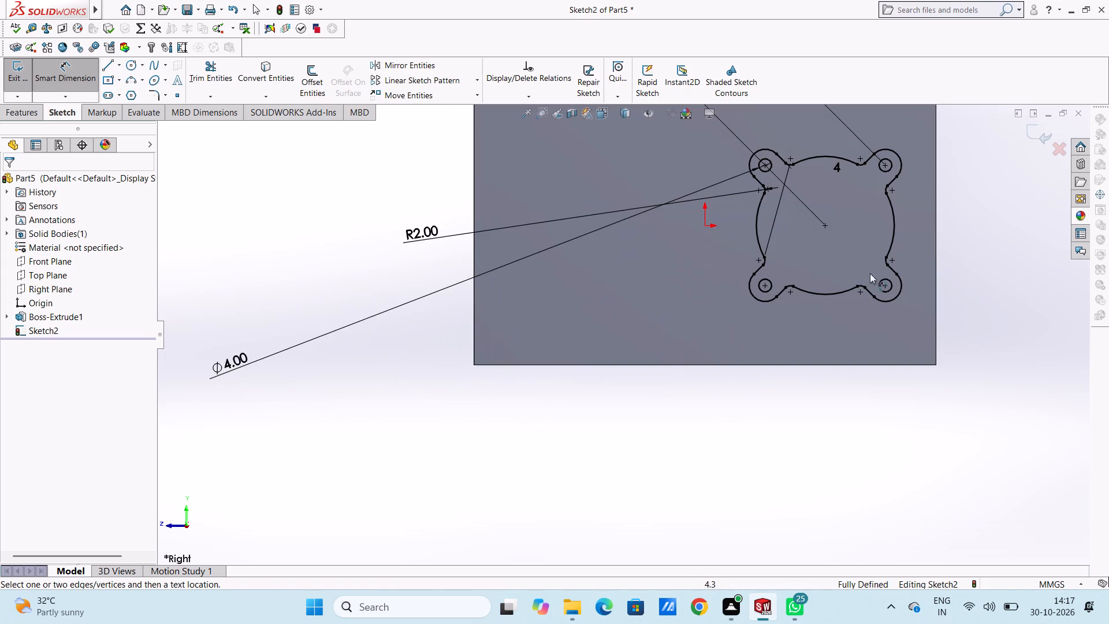
scroll(896, 216, up, 3)
scroll(752, 247, down, 3)
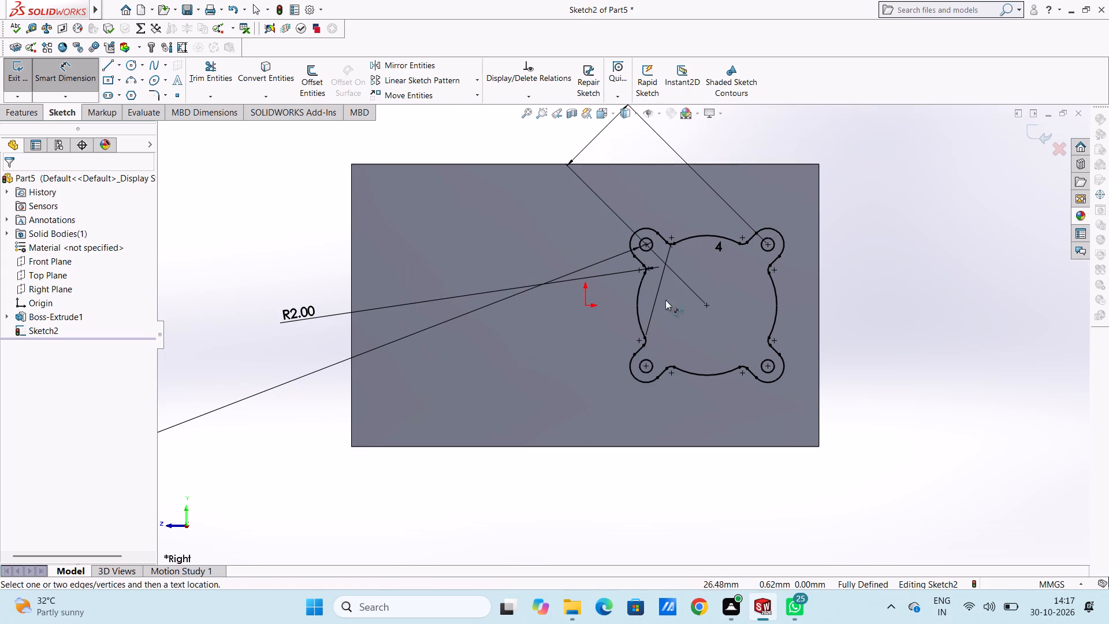
scroll(665, 270, down, 2)
scroll(665, 270, up, 1)
scroll(631, 324, down, 1)
scroll(634, 322, up, 2)
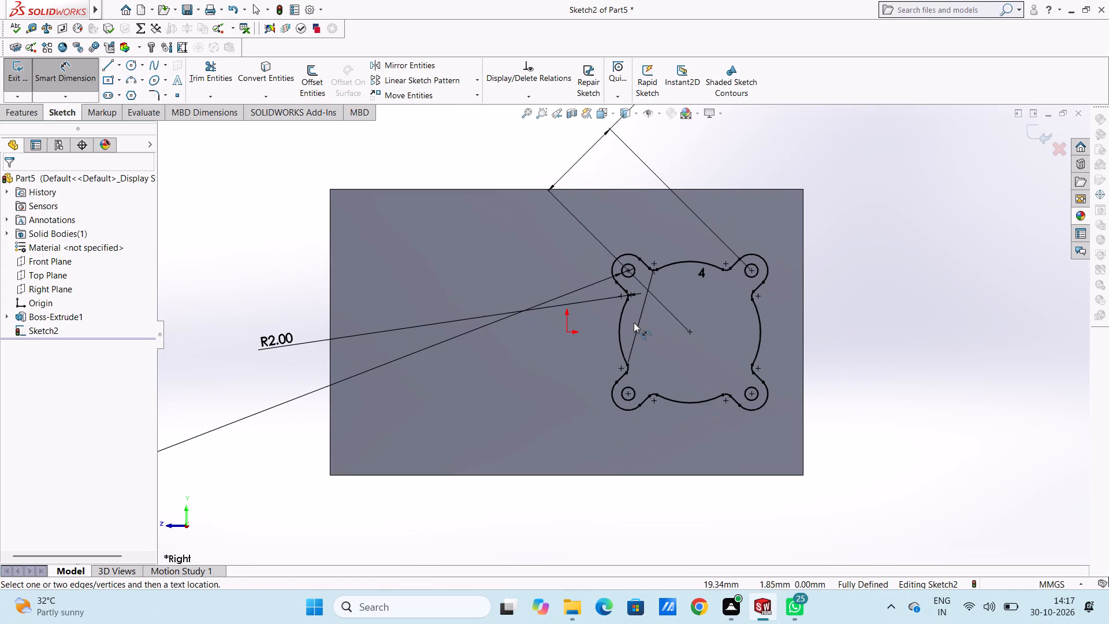
scroll(628, 363, up, 2)
scroll(625, 392, down, 2)
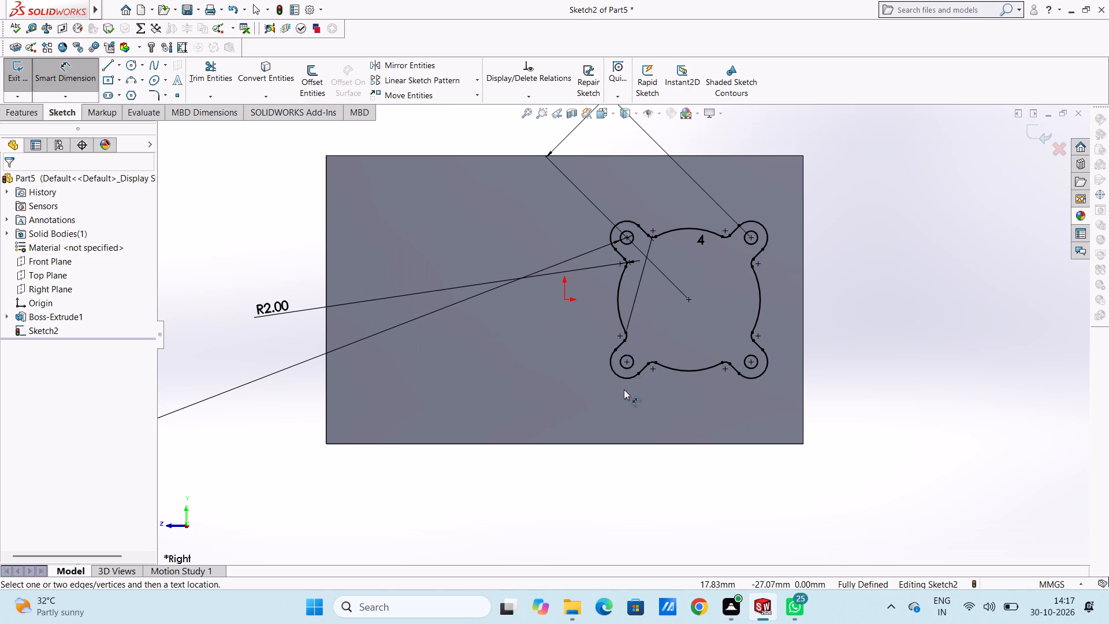
scroll(698, 333, up, 2)
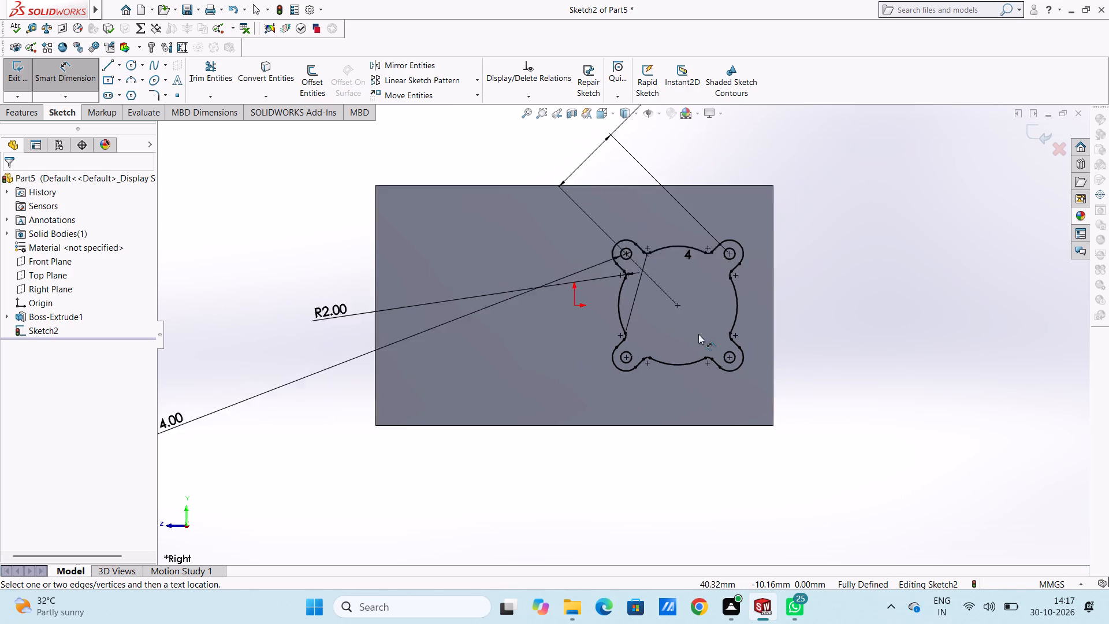
scroll(698, 334, up, 1)
scroll(632, 367, down, 1)
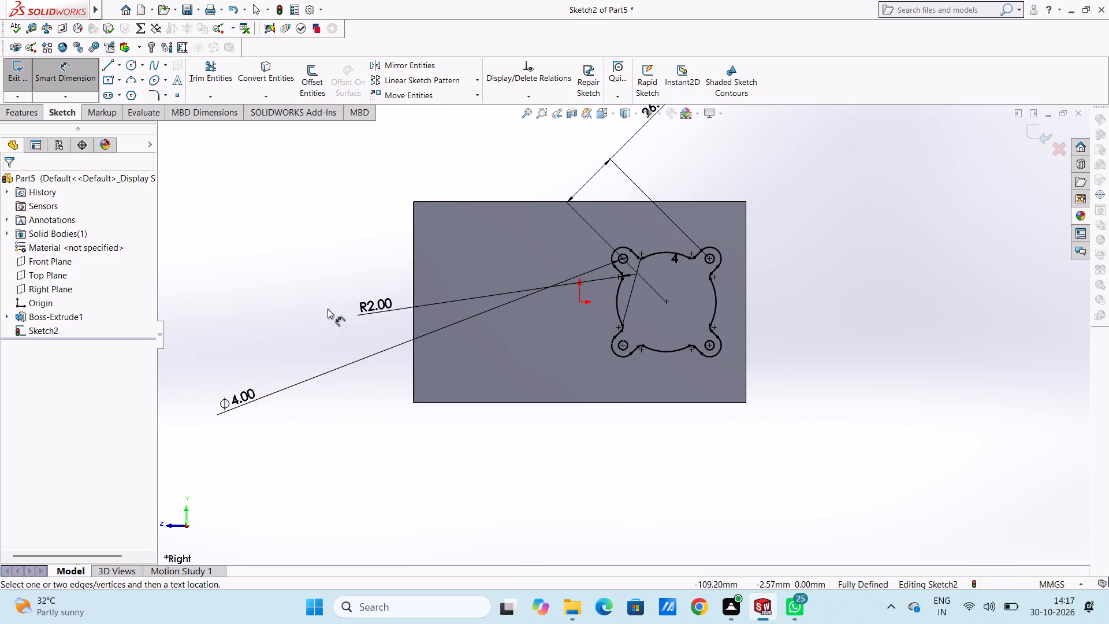
drag(362, 303, 263, 484)
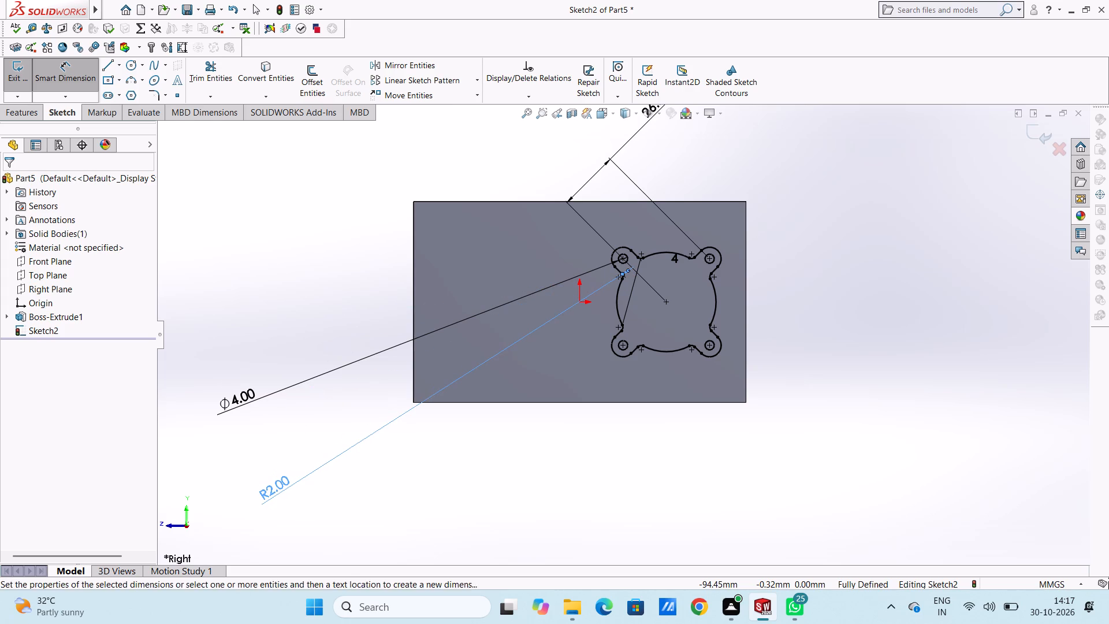
click(342, 278)
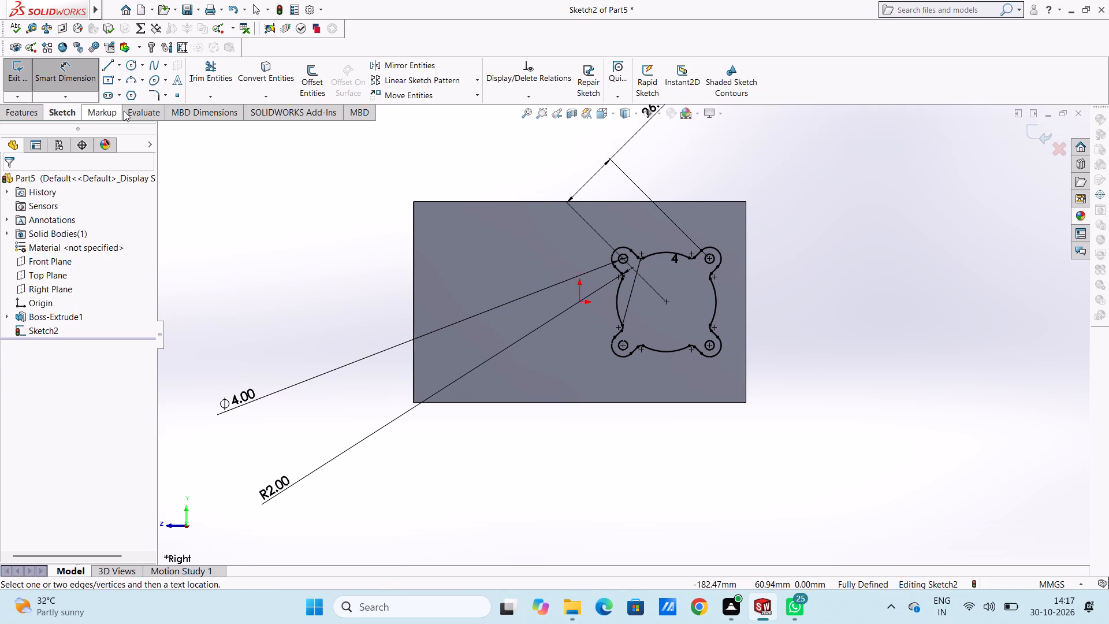
Switch the model to the Front view.
click(115, 65)
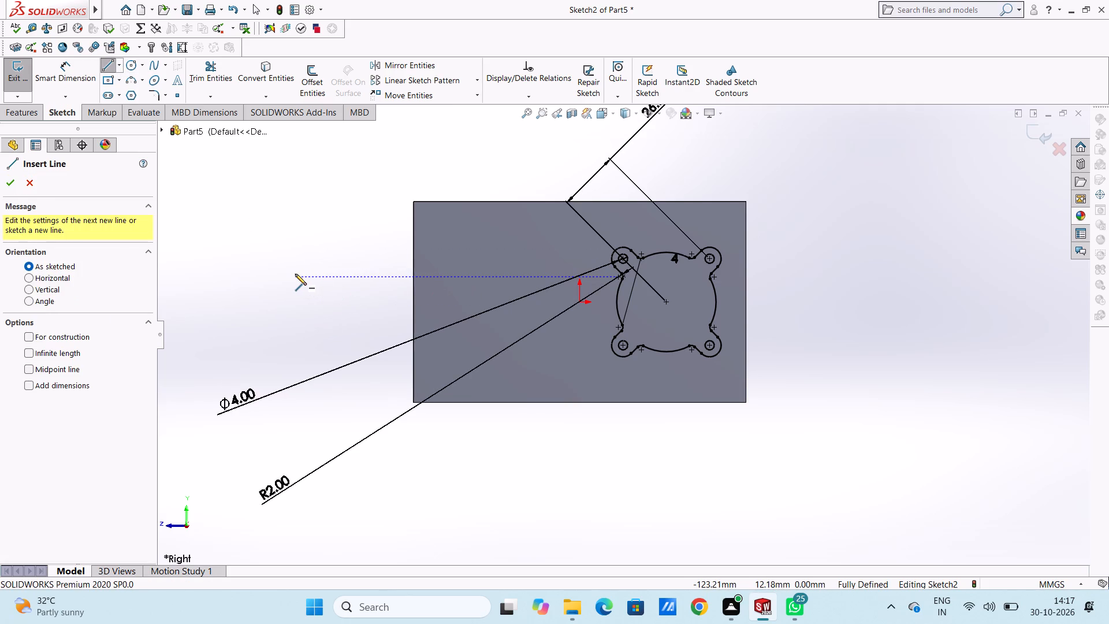
key(Escape)
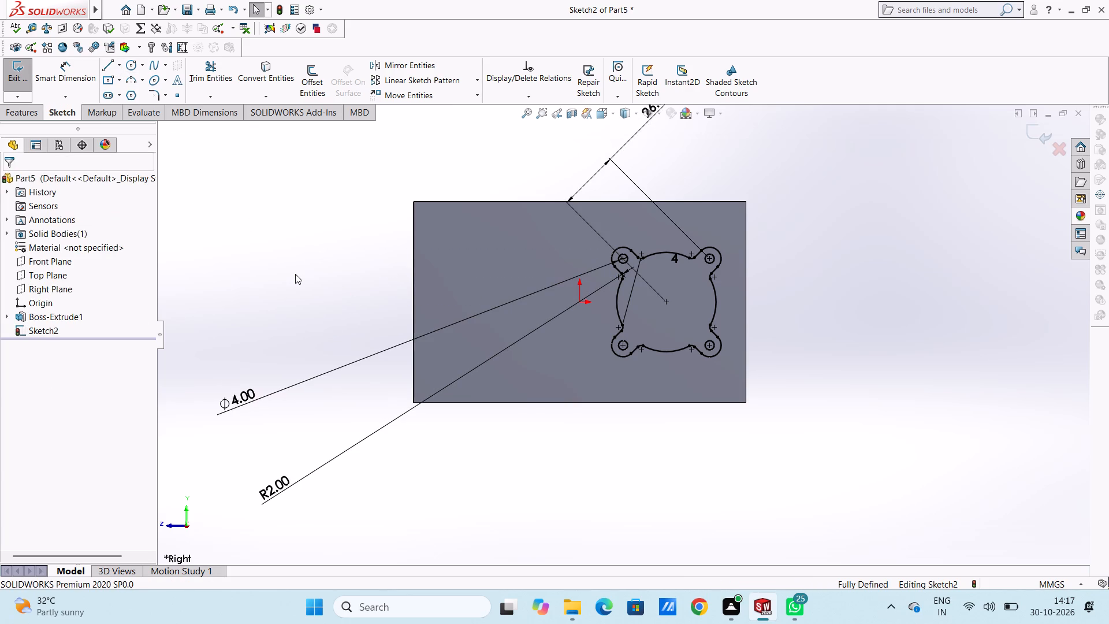
key(ctrl+1)
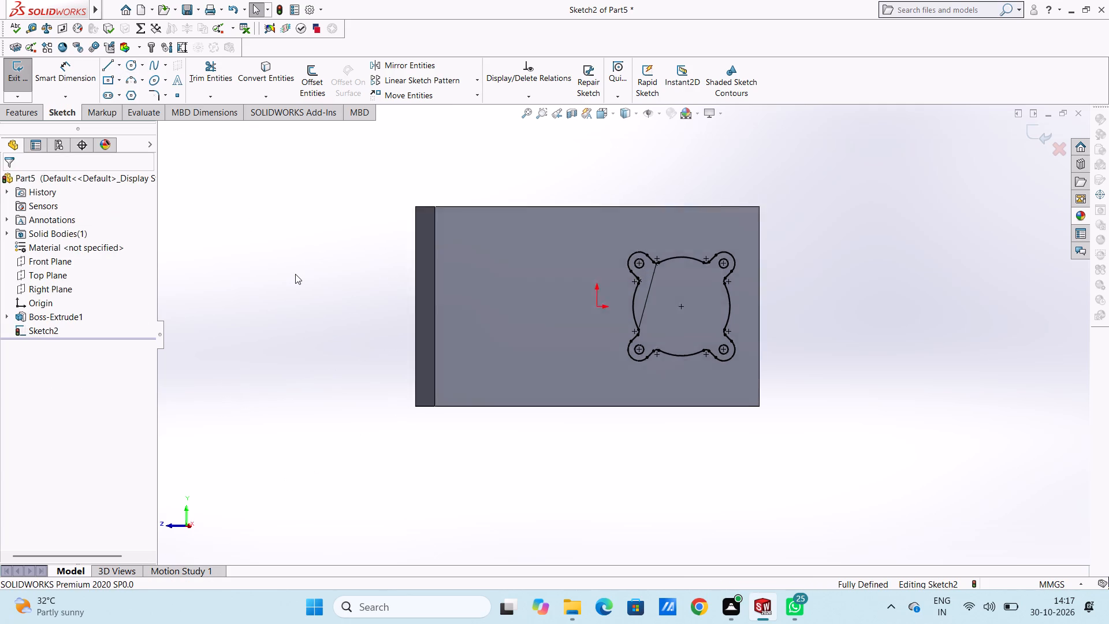
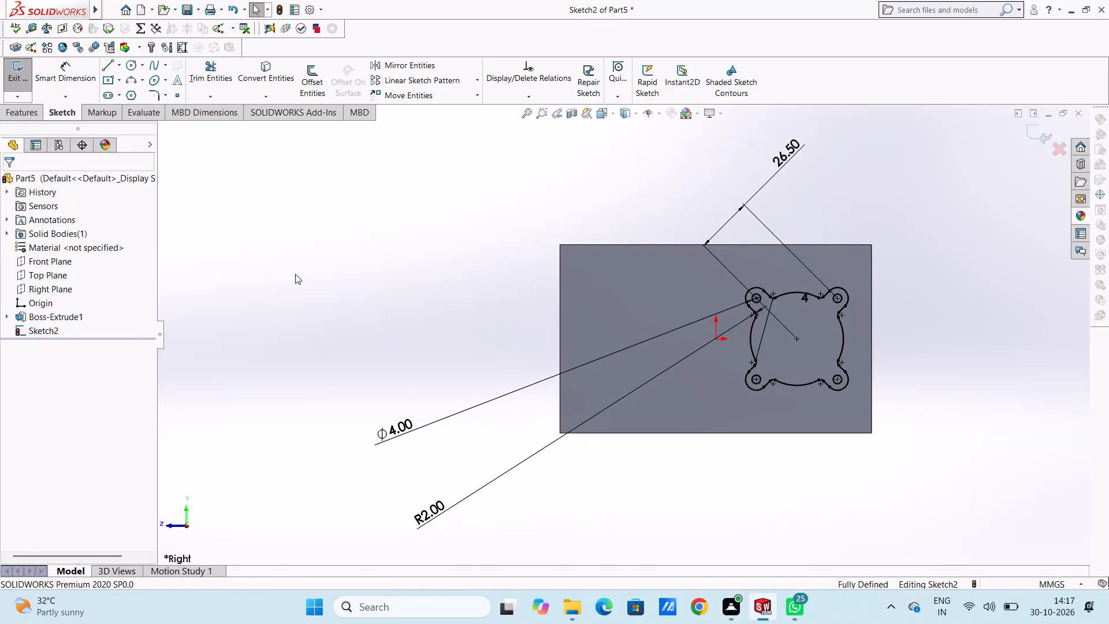
Sketch three connected lines joining the two right-hand bosses to the block's right edge, about 12.2 mm wide and 44.5 mm tall.
scroll(806, 370, up, 1)
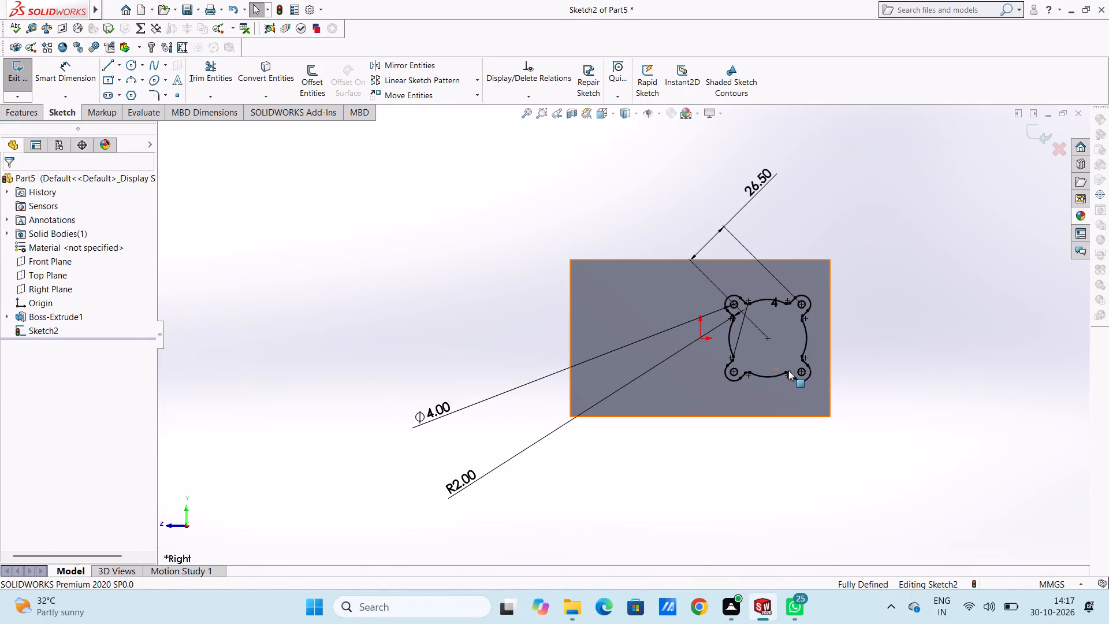
scroll(786, 370, down, 3)
scroll(778, 377, up, 2)
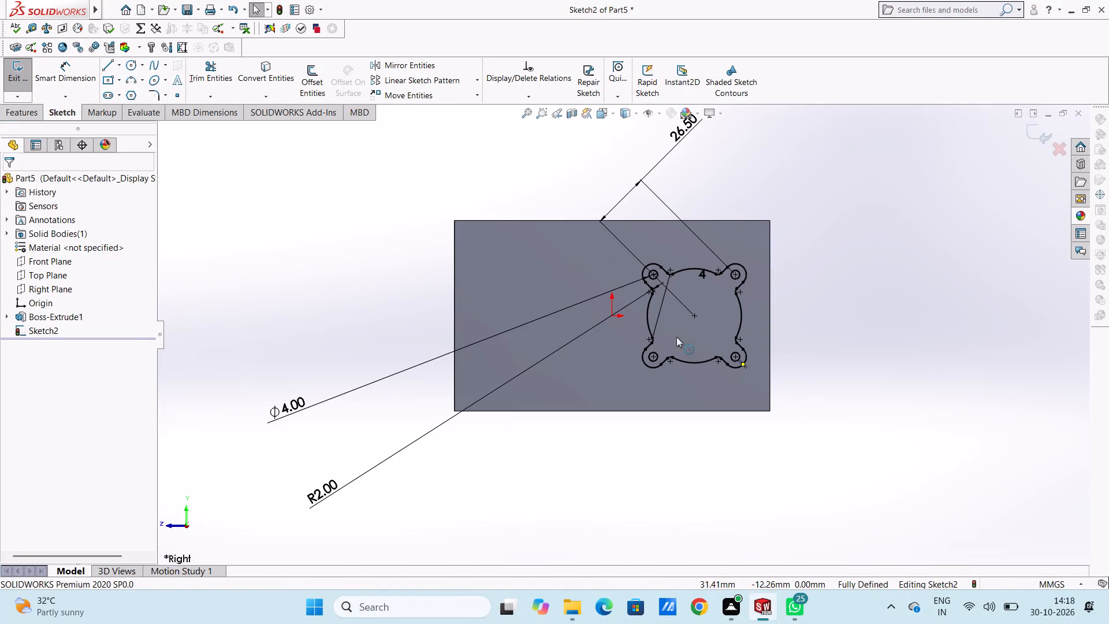
scroll(673, 332, down, 2)
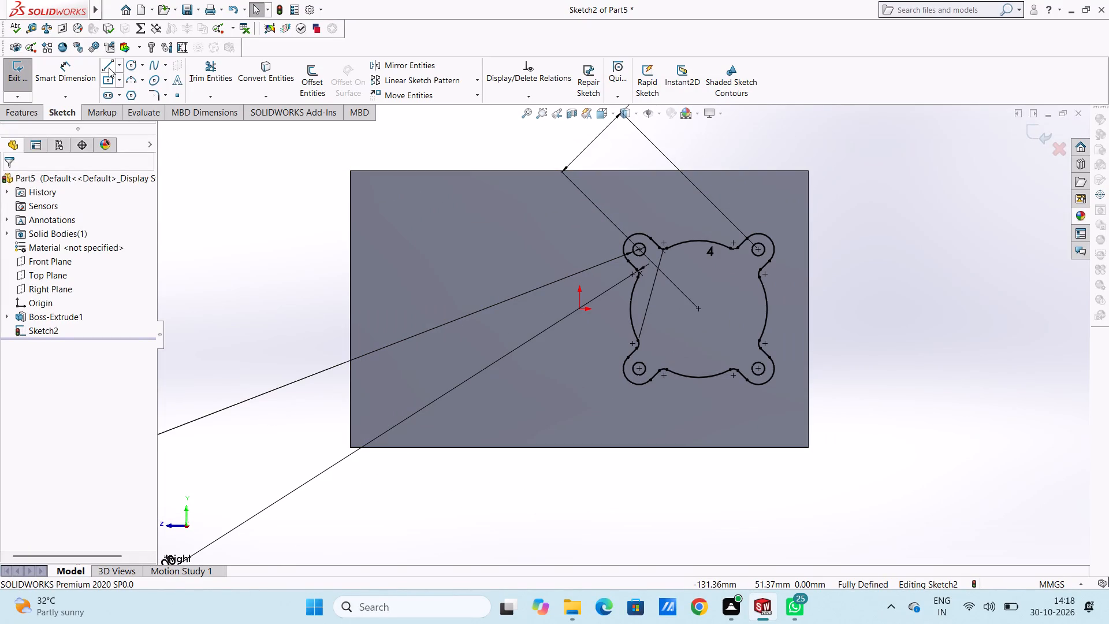
click(109, 68)
scroll(684, 301, down, 4)
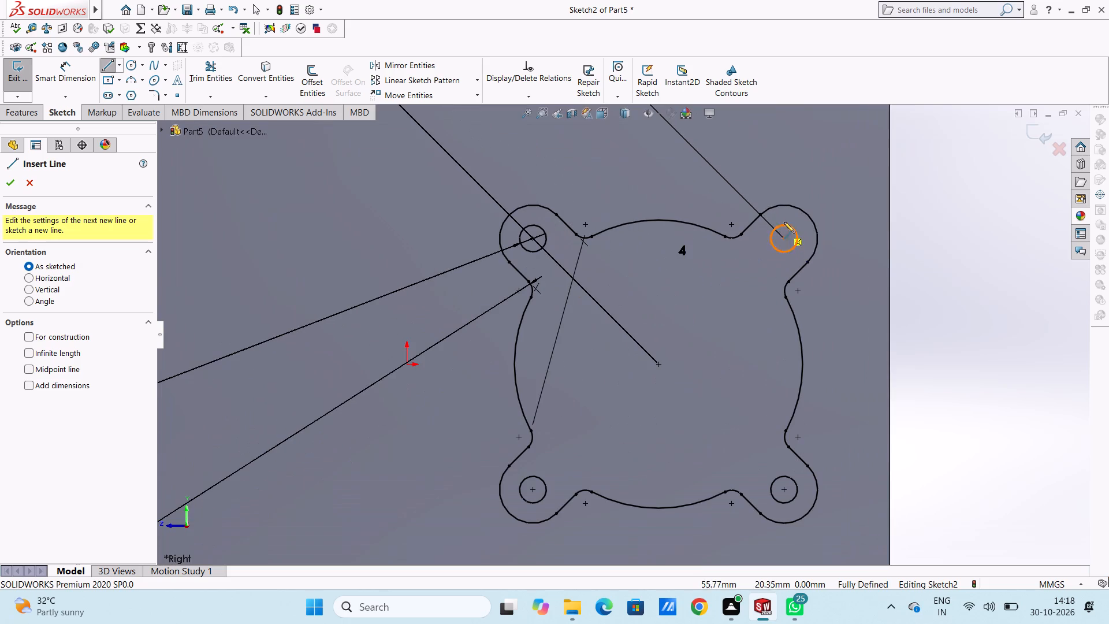
click(810, 213)
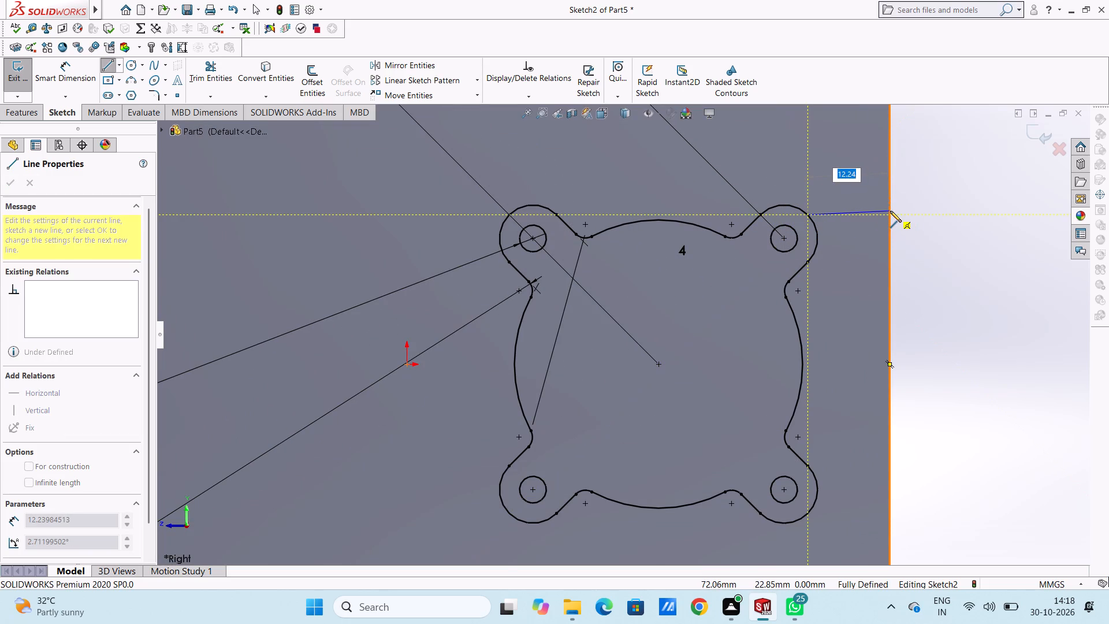
click(891, 216)
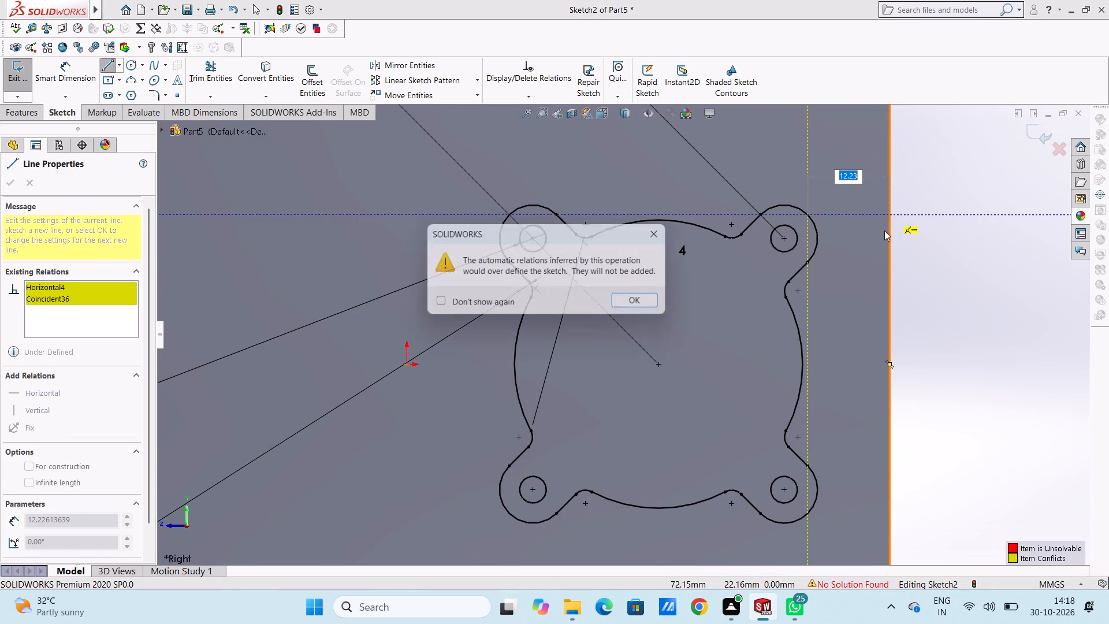
click(668, 229)
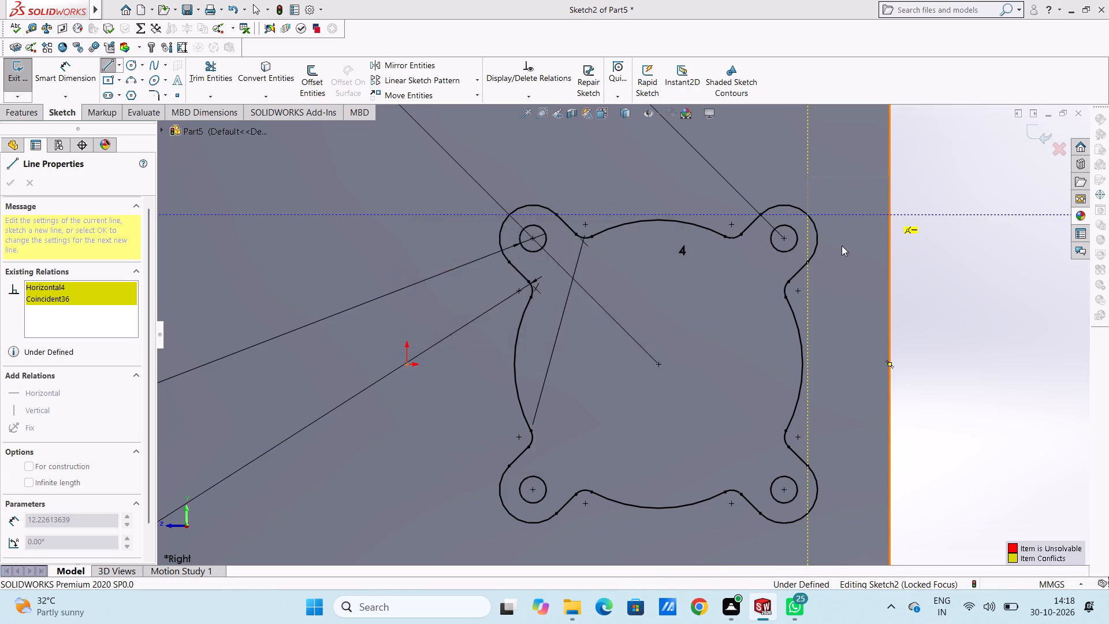
scroll(862, 241, up, 3)
scroll(797, 370, up, 4)
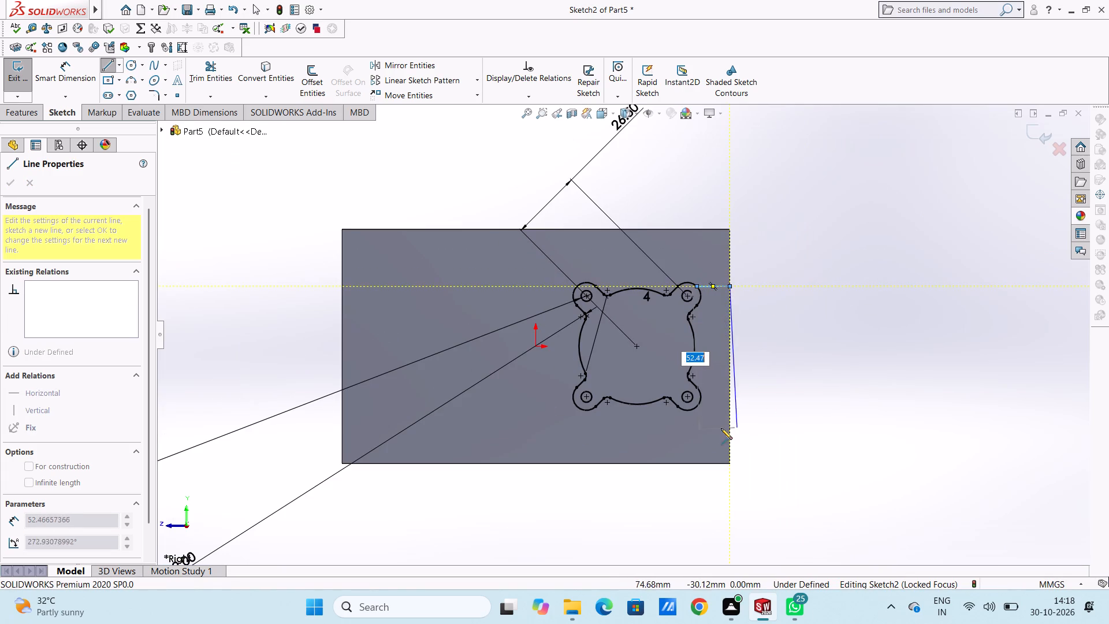
scroll(723, 419, down, 3)
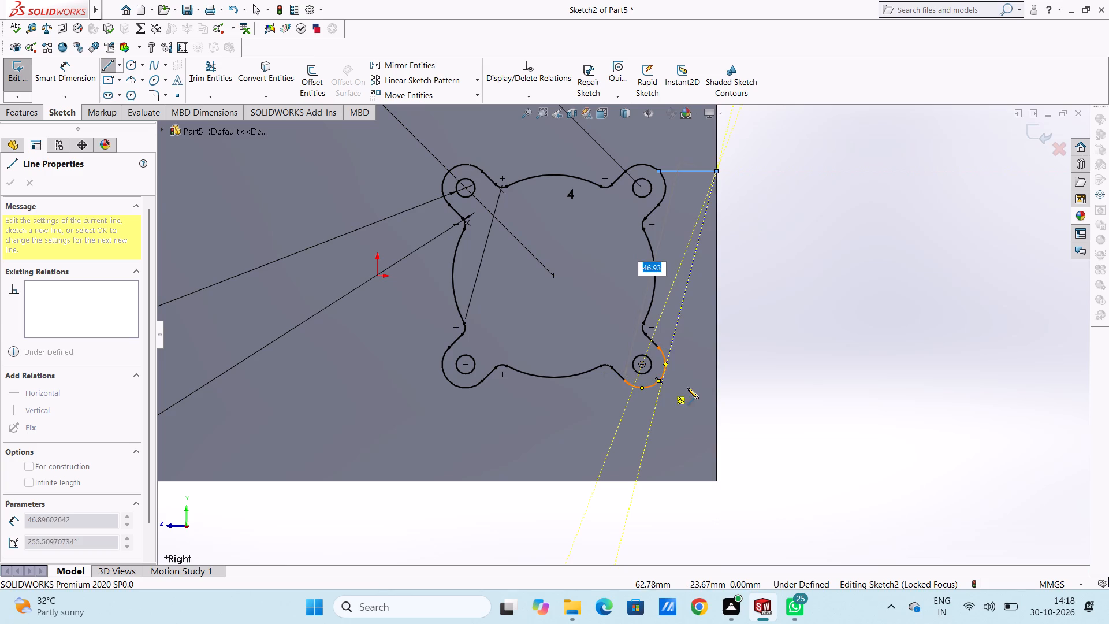
click(719, 383)
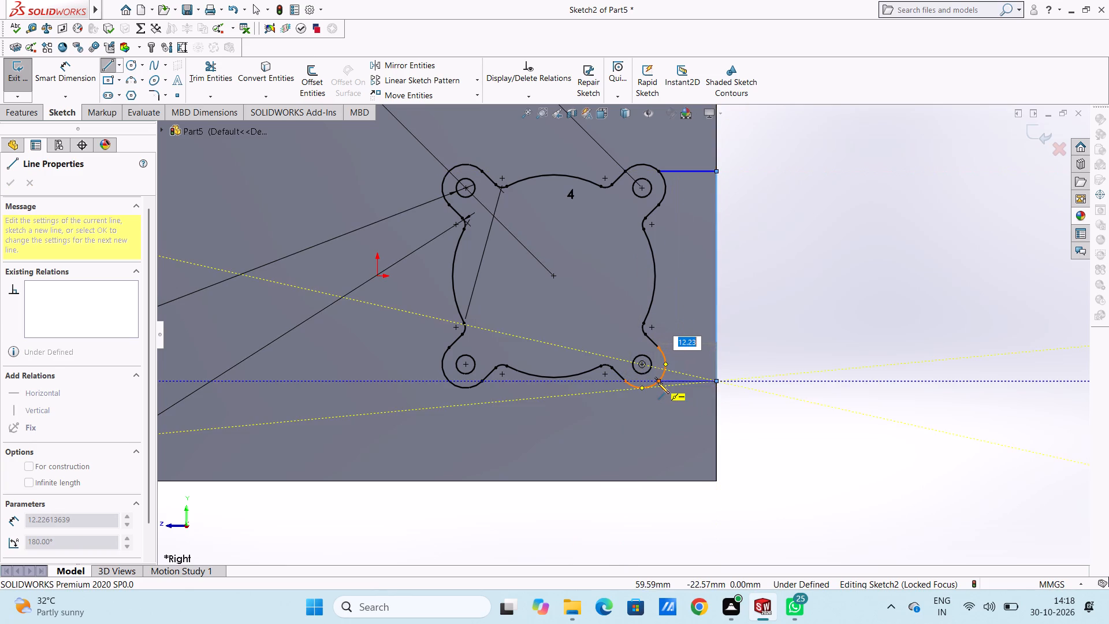
click(658, 382)
right_click(864, 277)
click(868, 282)
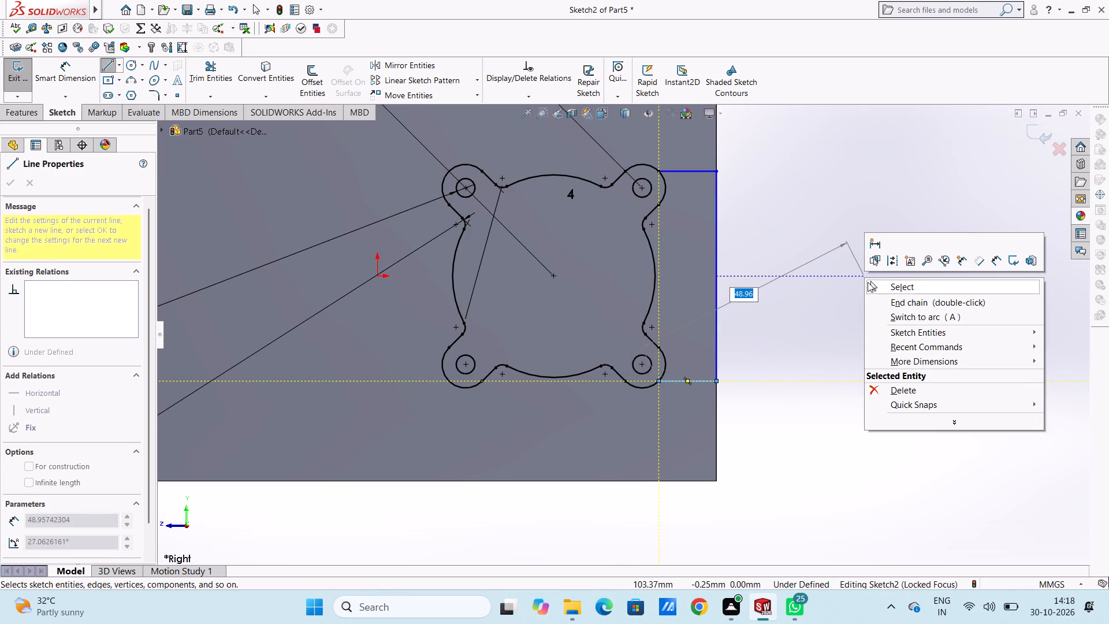
click(836, 297)
Add a Fix relation to the upper line's endpoint on the block's right edge.
scroll(815, 289, up, 3)
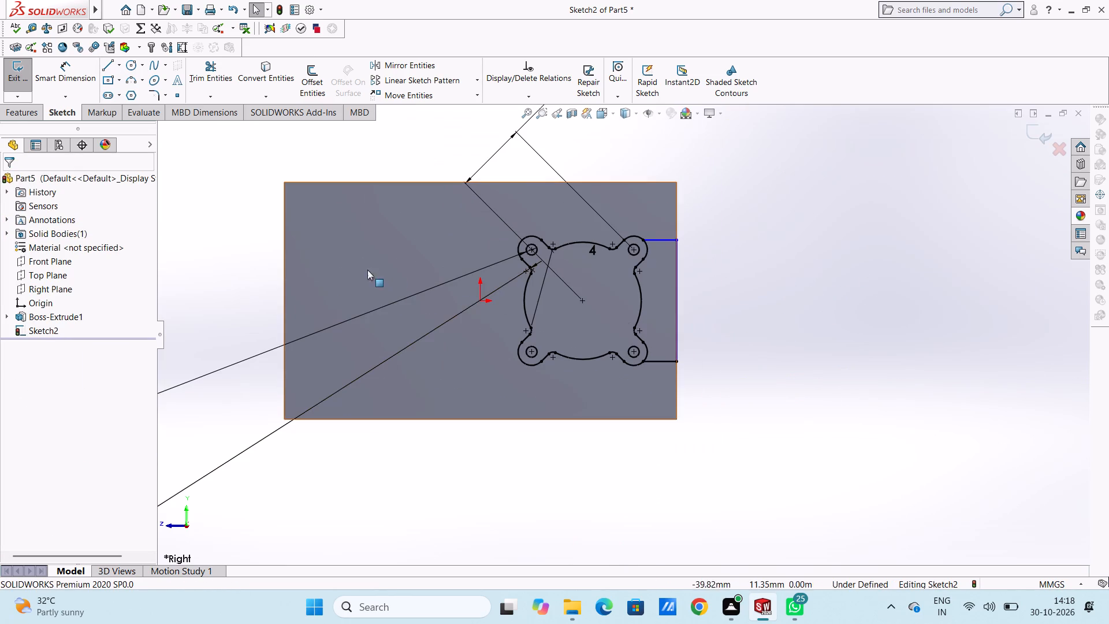
scroll(347, 266, down, 2)
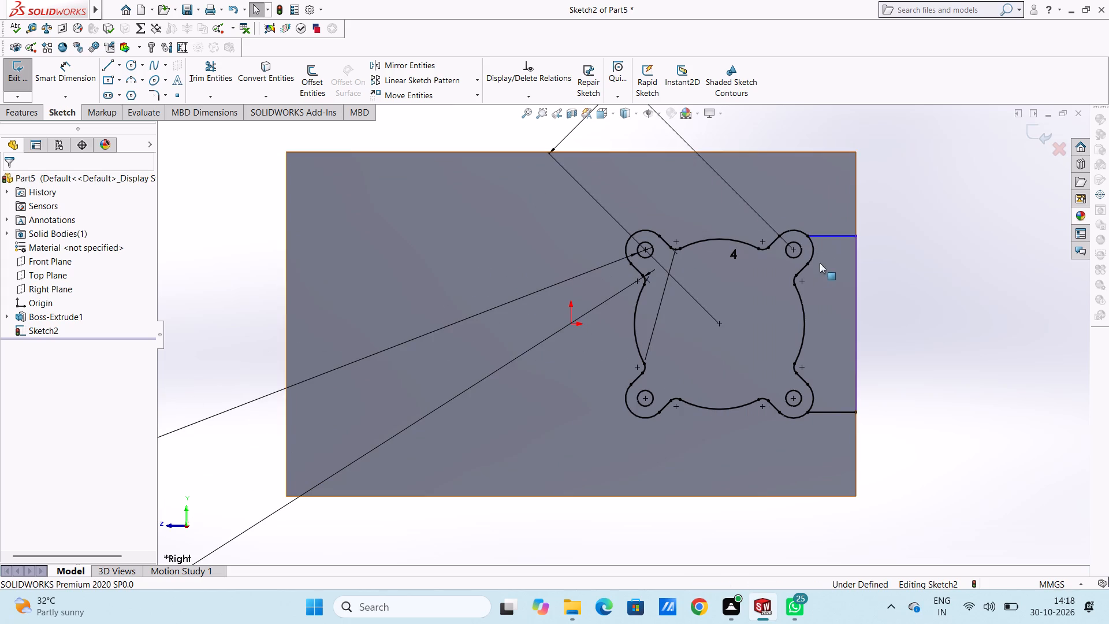
scroll(794, 285, up, 2)
click(788, 265)
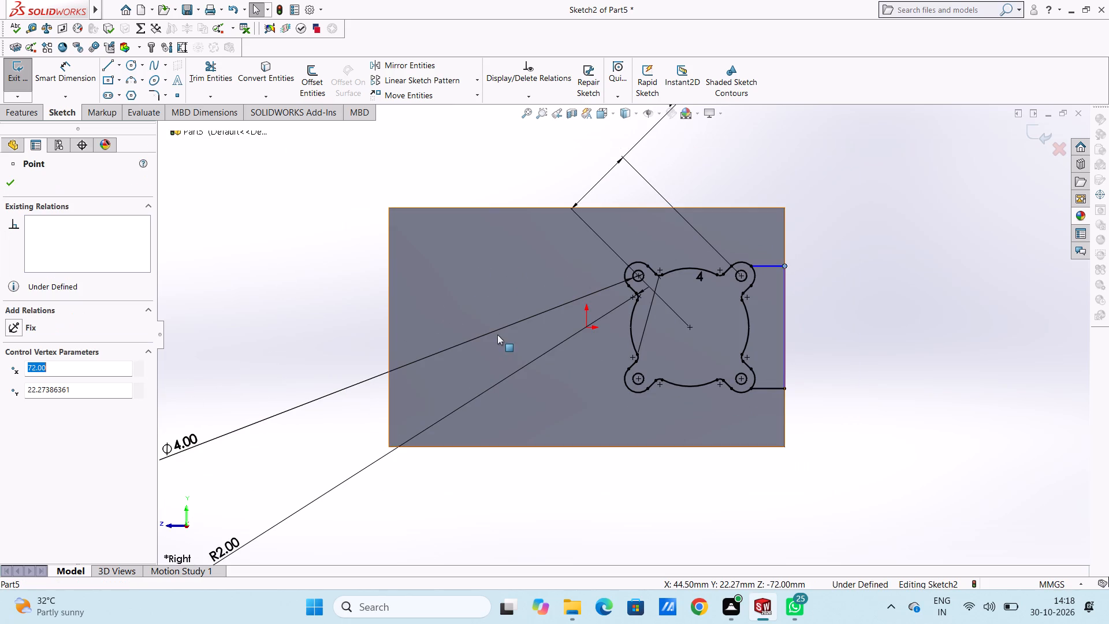
click(20, 328)
click(168, 291)
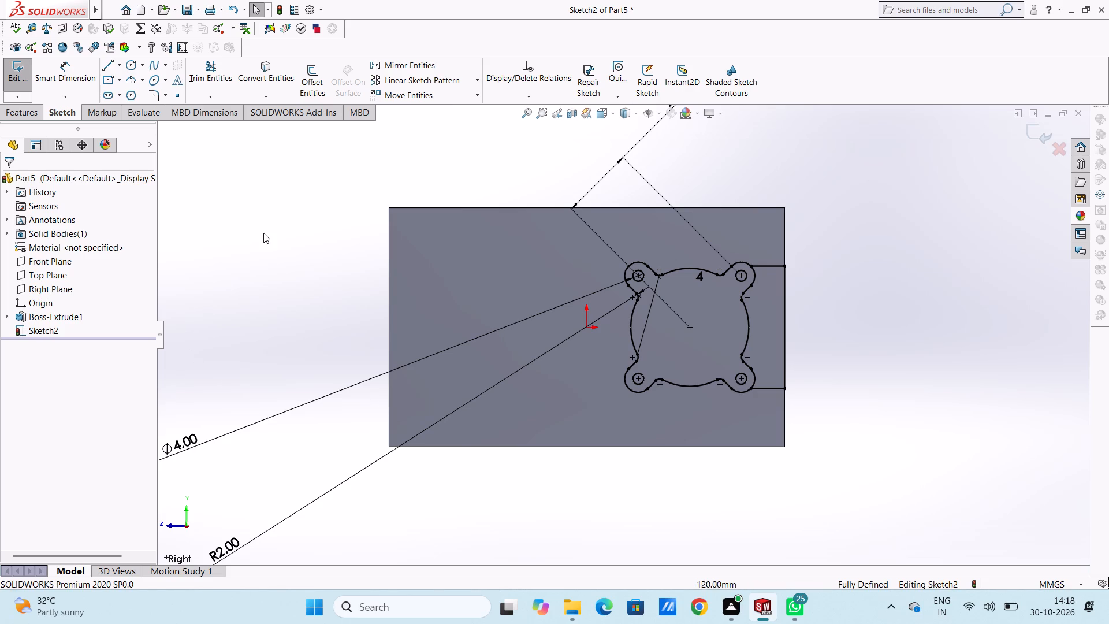
Sketch a vertical line about 22.7 mm long from the profile's top arc up to the block's top edge.
scroll(367, 281, up, 2)
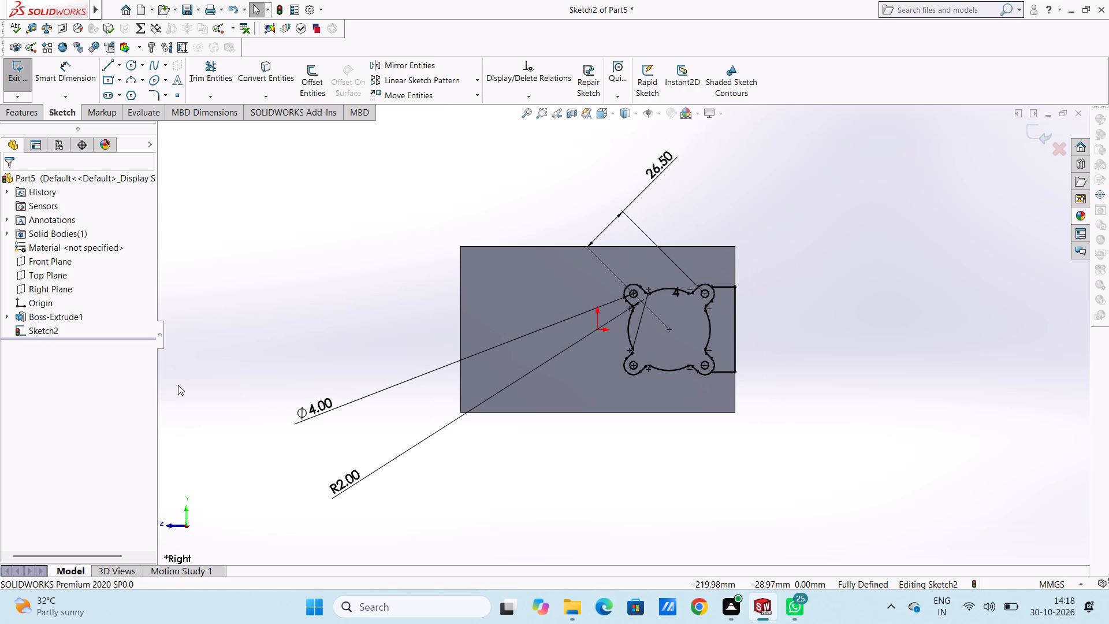
scroll(549, 324, down, 3)
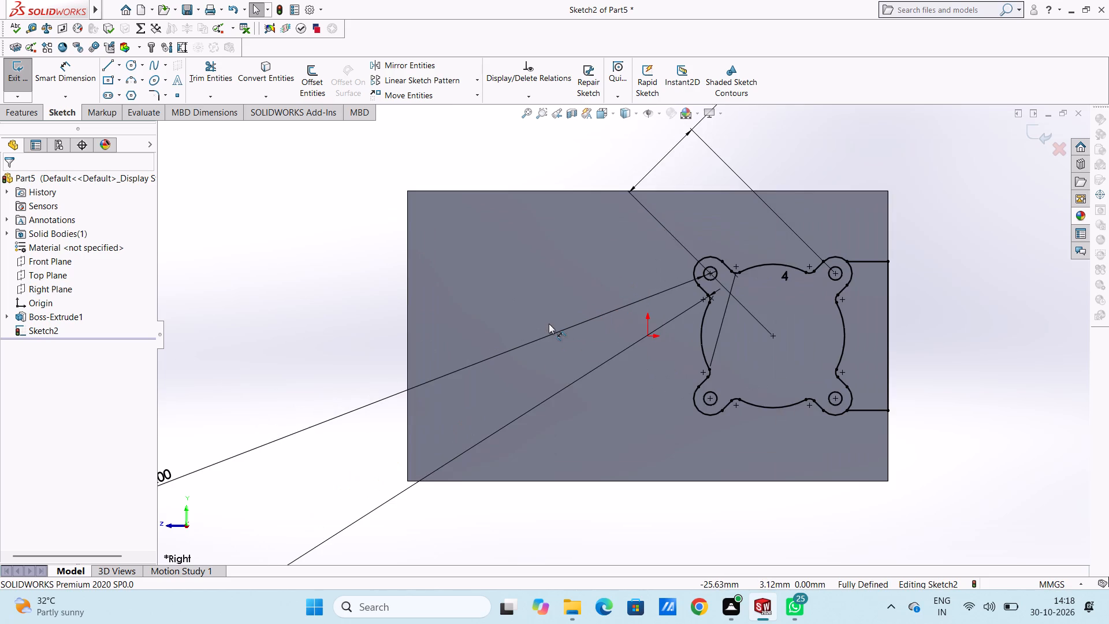
scroll(543, 325, up, 2)
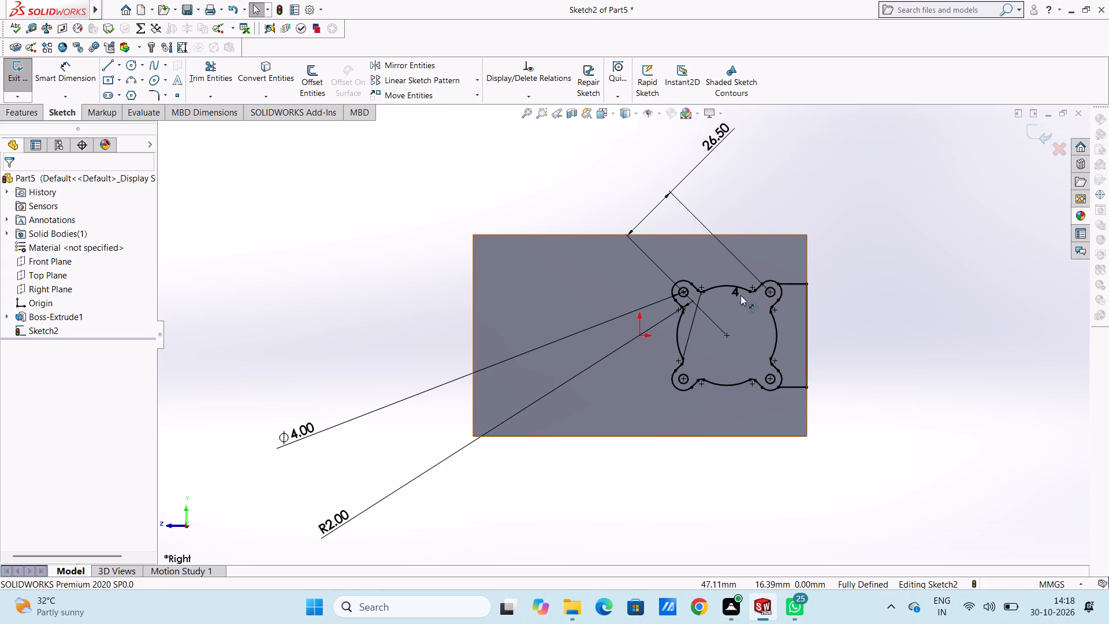
scroll(726, 298, down, 1)
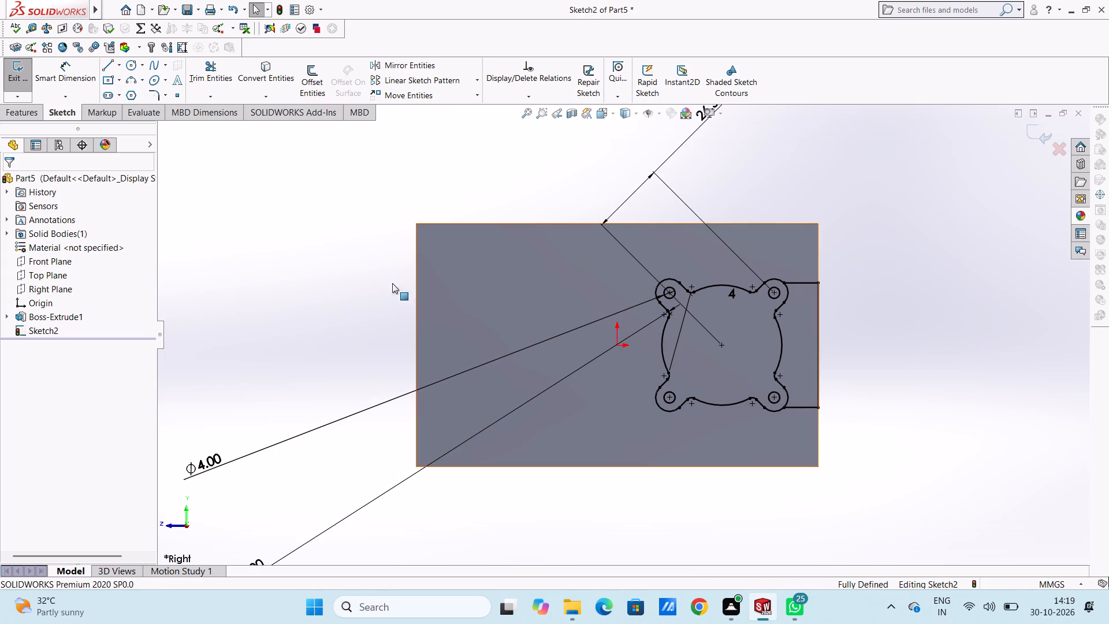
click(107, 67)
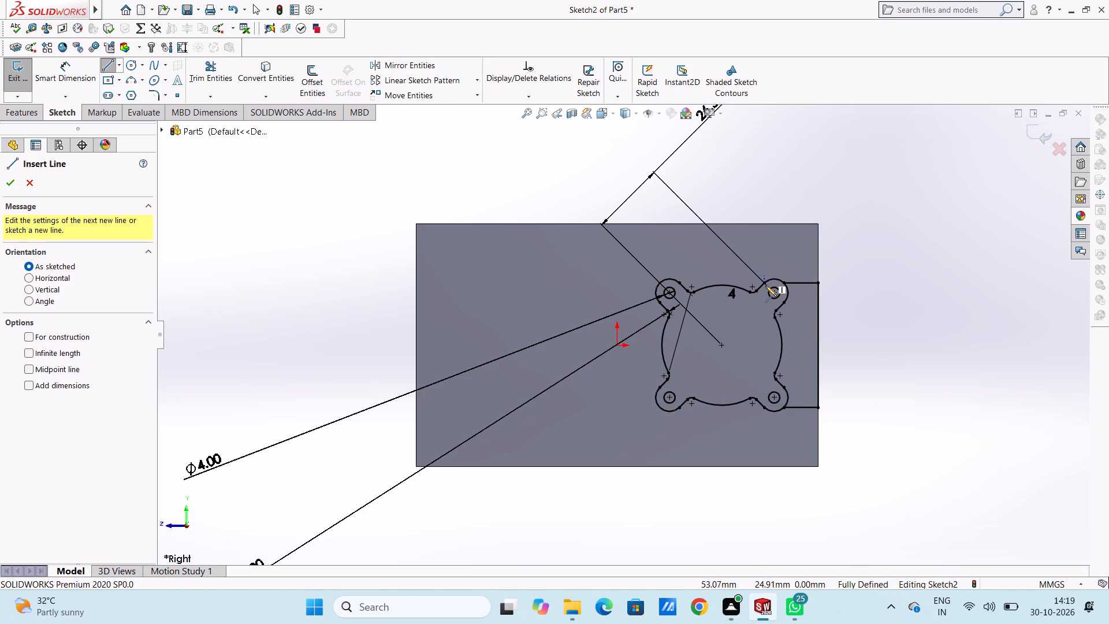
scroll(697, 300, down, 1)
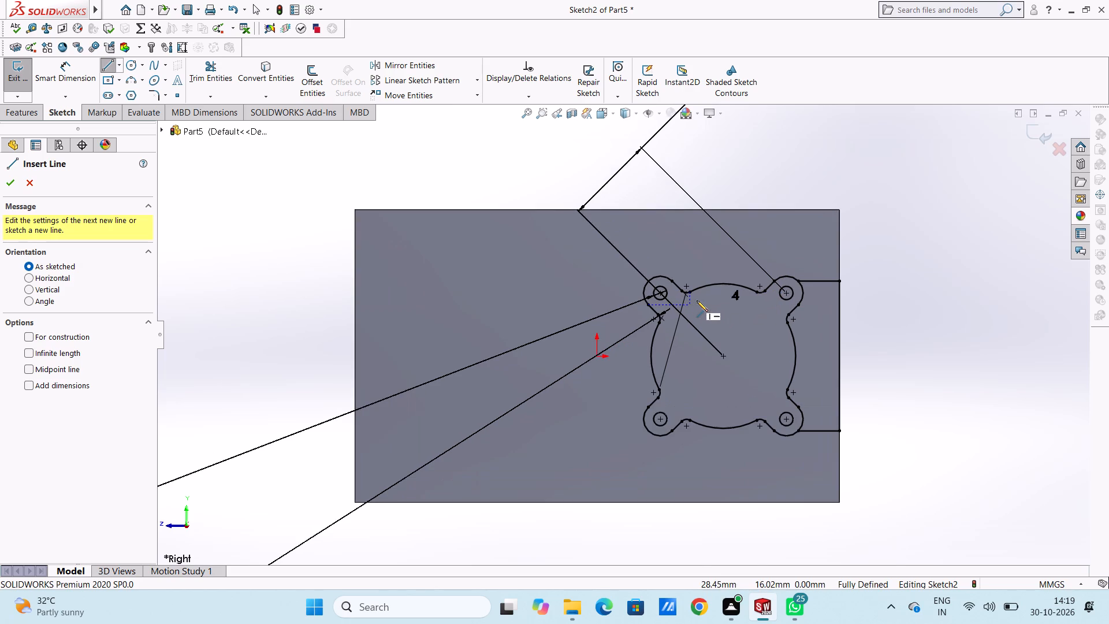
scroll(697, 295, down, 2)
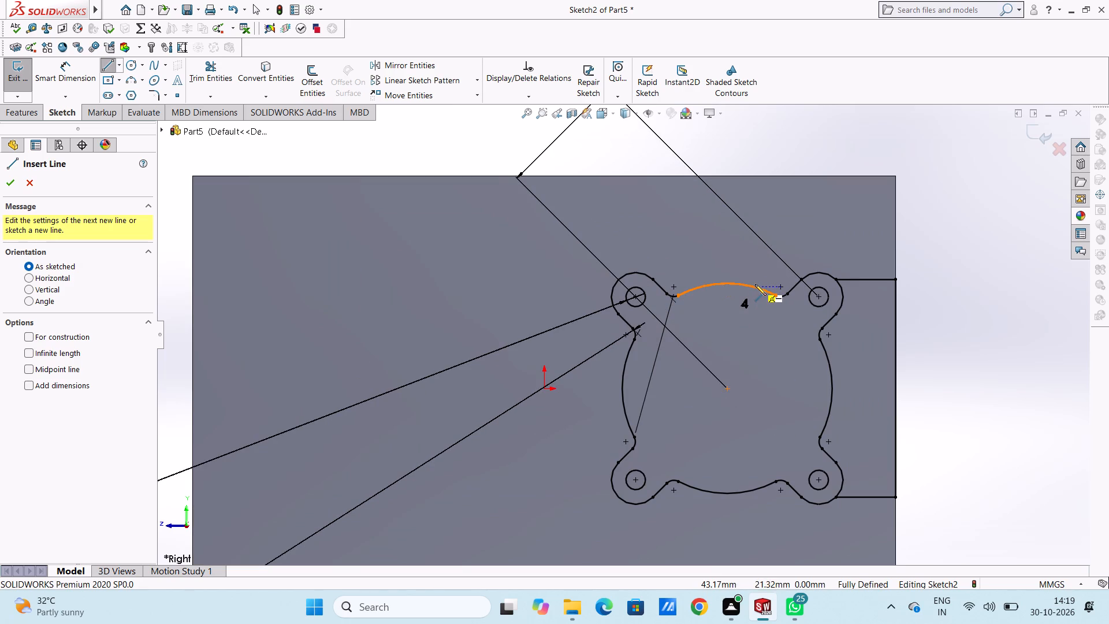
click(755, 287)
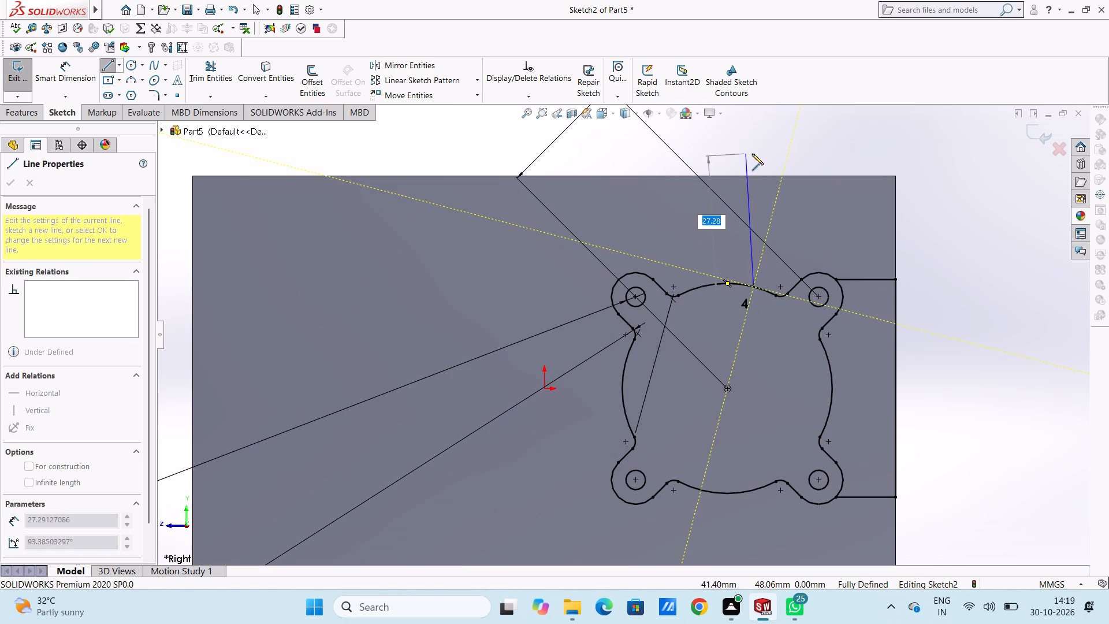
click(756, 175)
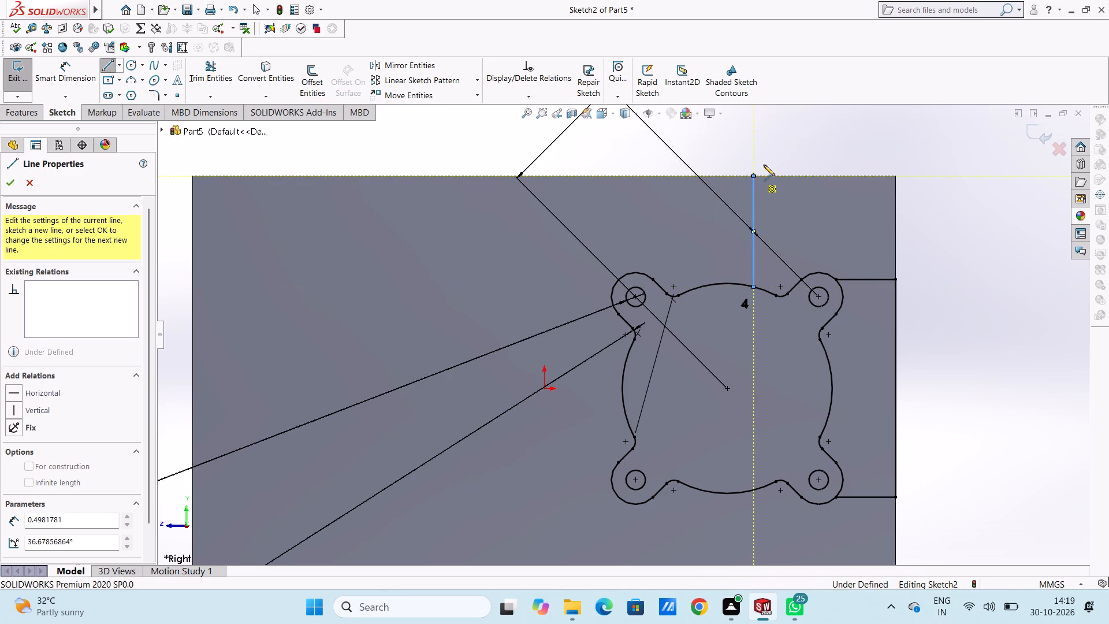
right_click(793, 133)
click(804, 139)
click(778, 150)
scroll(776, 150, up, 3)
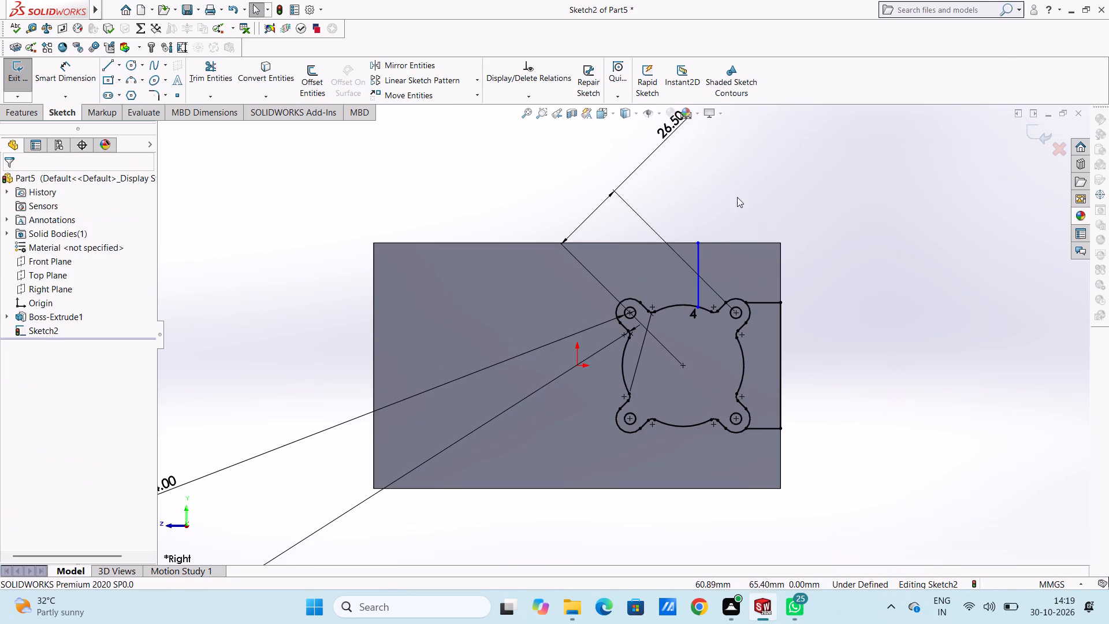
Dimension the horizontal distance between the upper-right boss hole's center and the new vertical line as 20 mm, placed above the block.
click(65, 72)
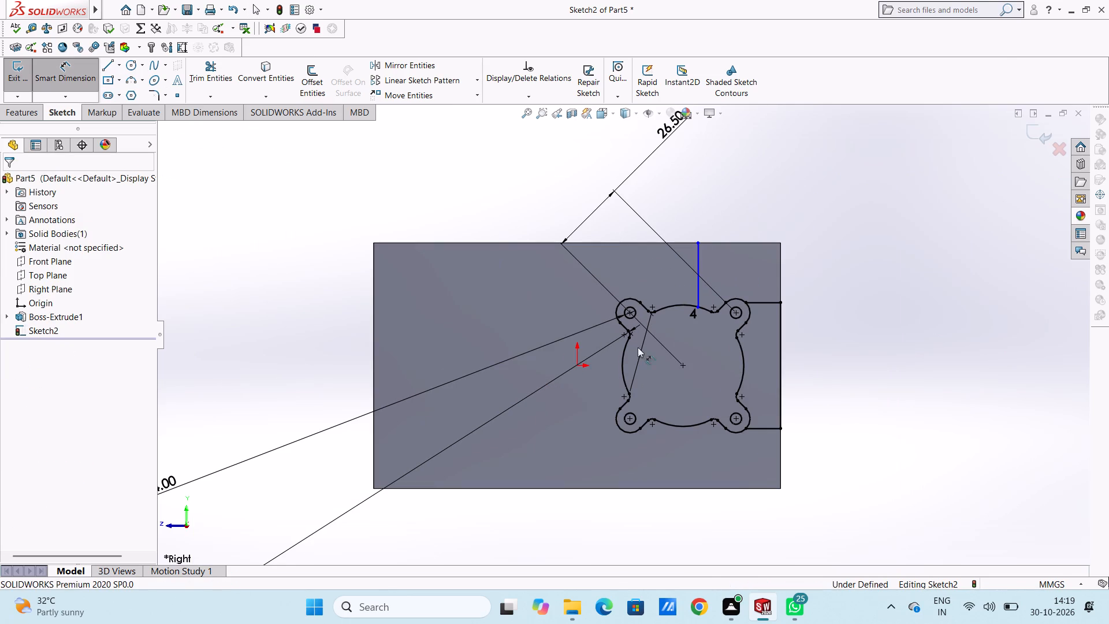
scroll(659, 336, down, 3)
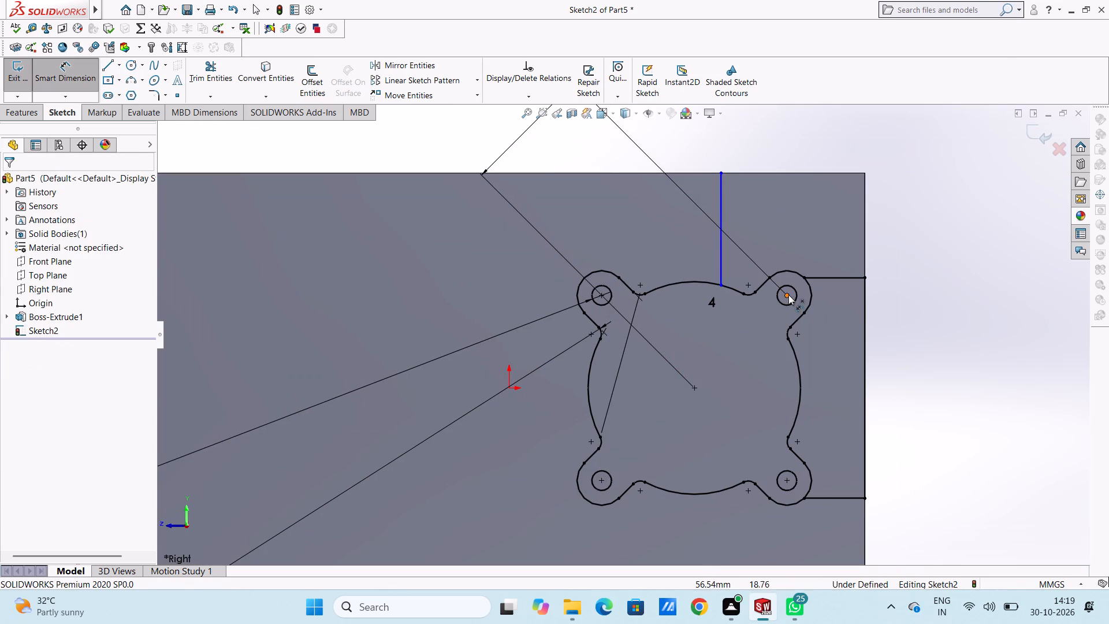
click(788, 295)
click(721, 273)
scroll(725, 164, up, 2)
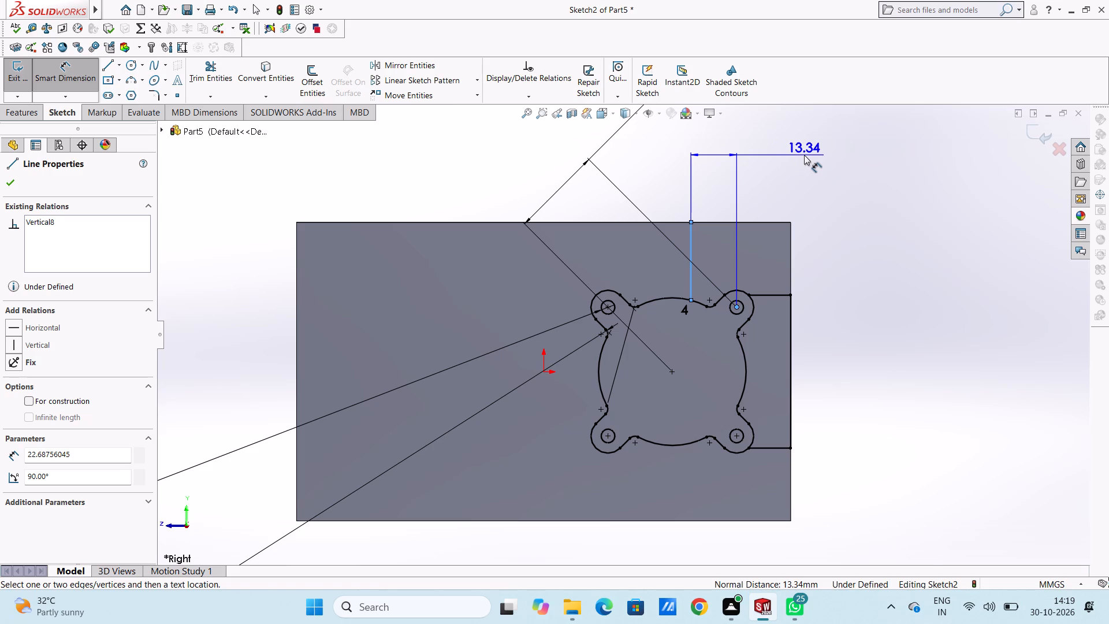
click(827, 147)
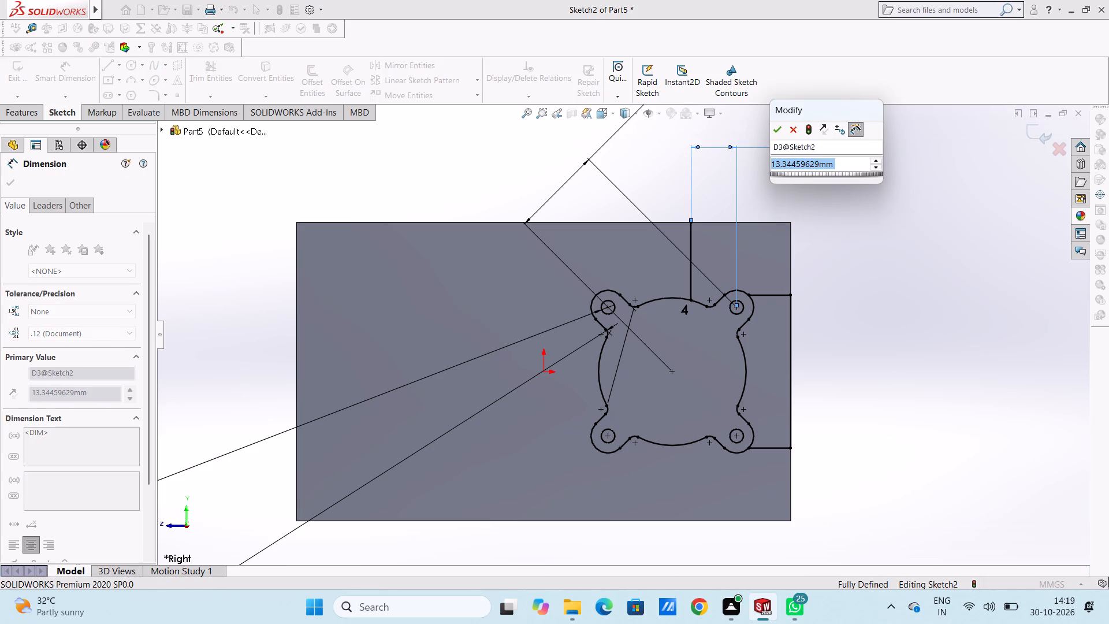
text(20)
key(Return)
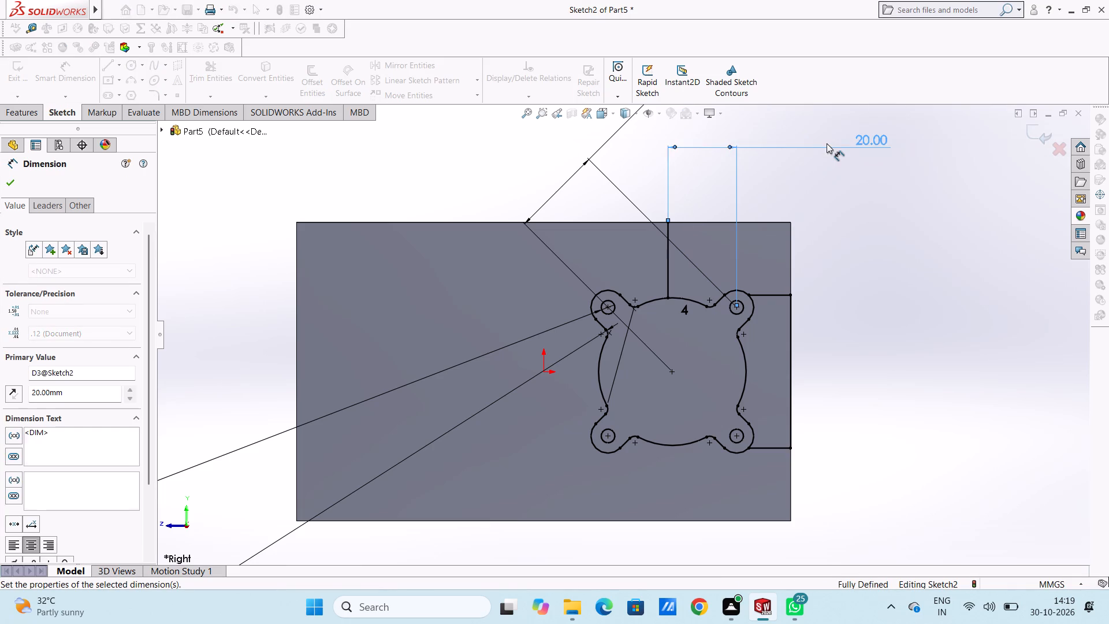
click(862, 230)
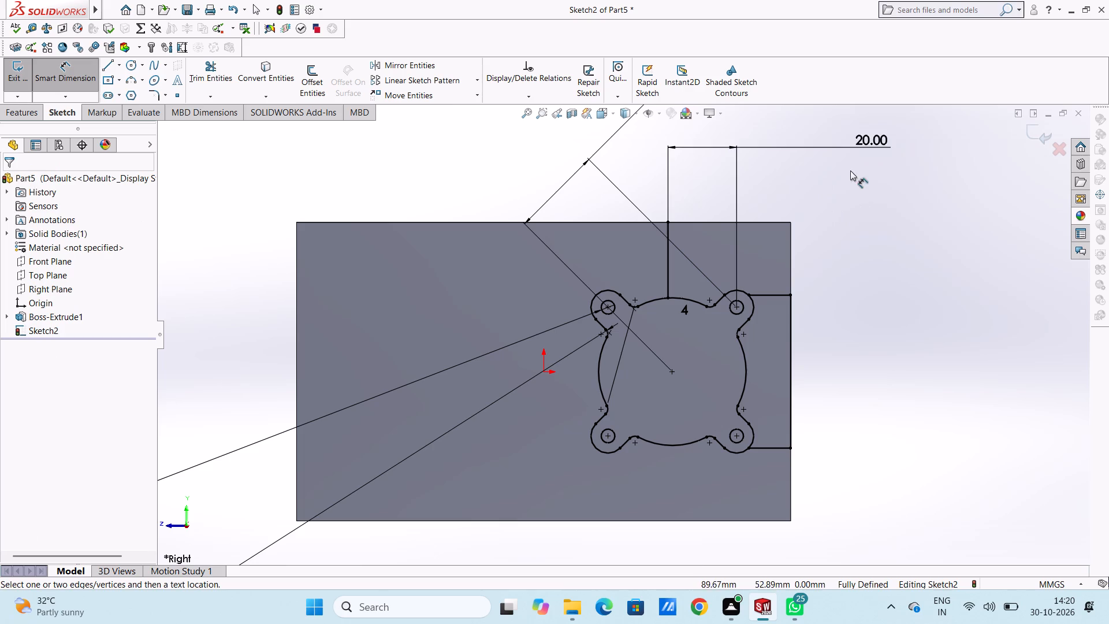
Set the horizontal distance between the vertical line and the upper-right hole center to 15.5 mm.
double_click(864, 143)
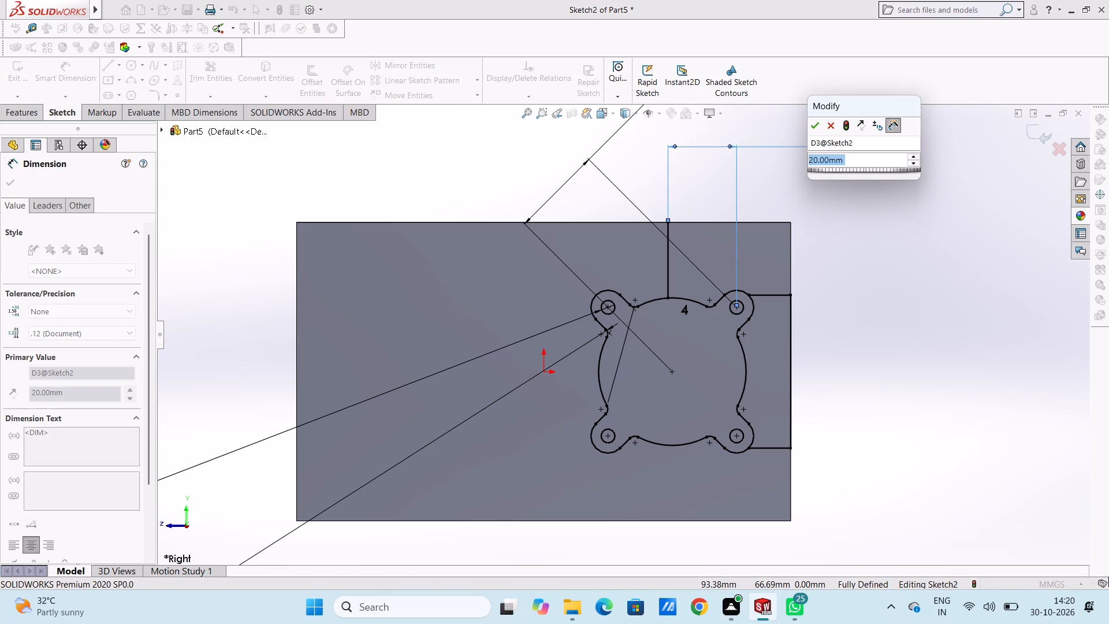
text(15.5)
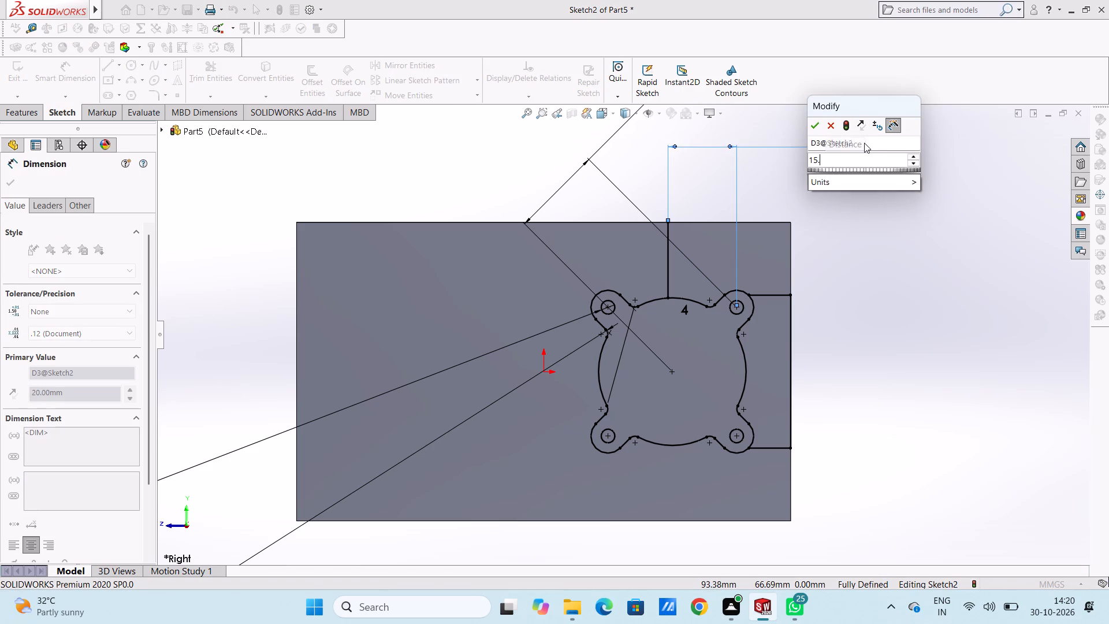
key(Return)
click(655, 161)
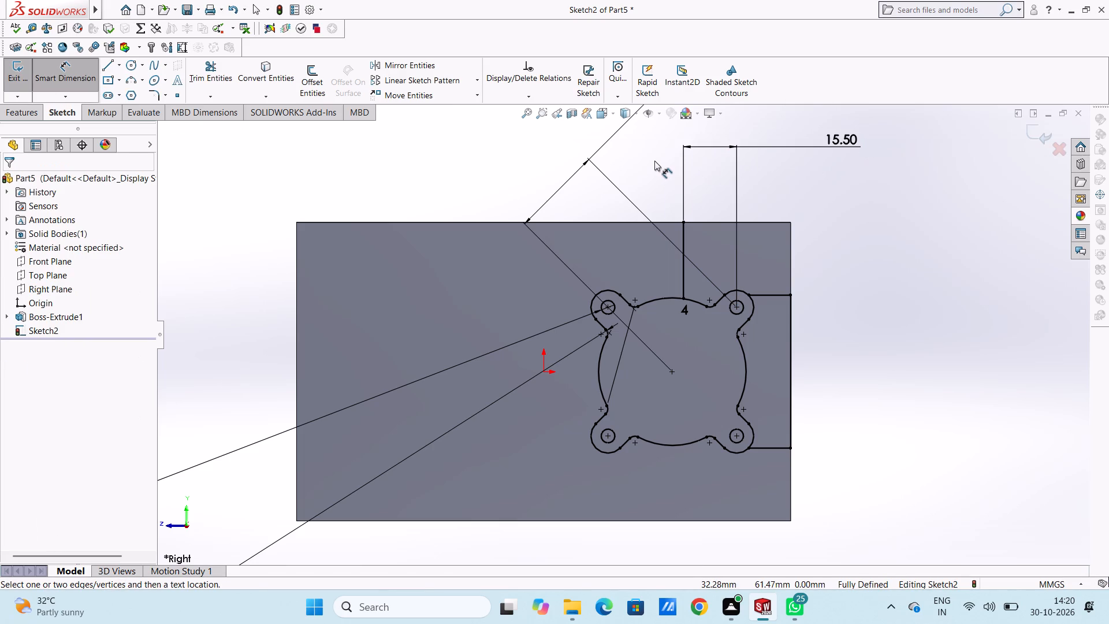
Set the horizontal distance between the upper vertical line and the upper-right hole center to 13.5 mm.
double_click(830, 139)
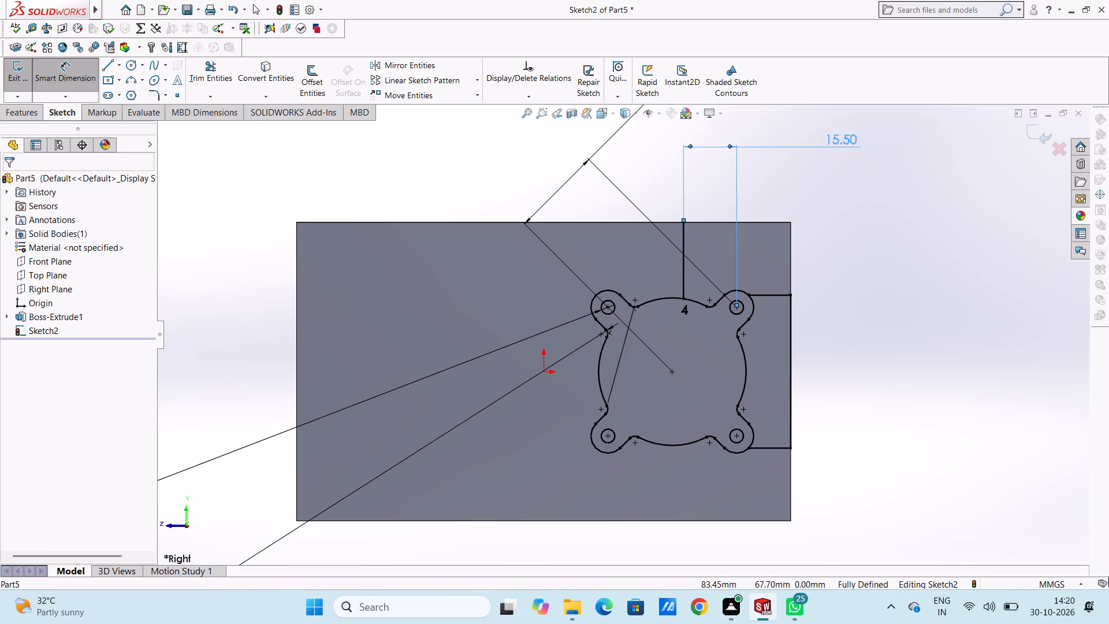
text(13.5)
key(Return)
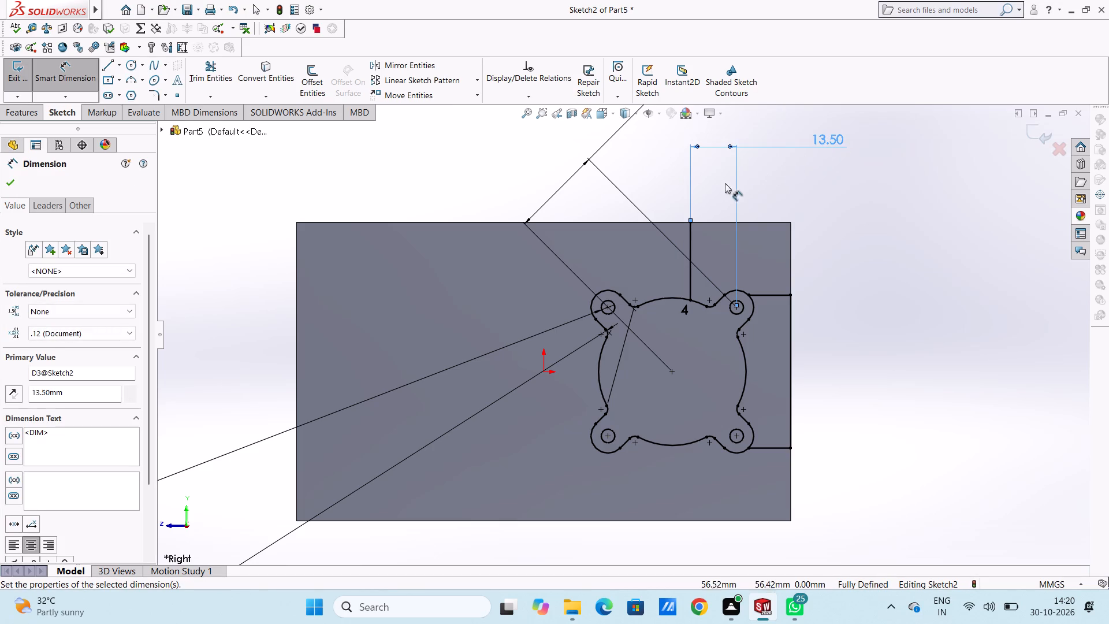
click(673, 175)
Set the horizontal distance between the upper vertical line and the upper-right hole center to 14 mm.
scroll(667, 189, up, 3)
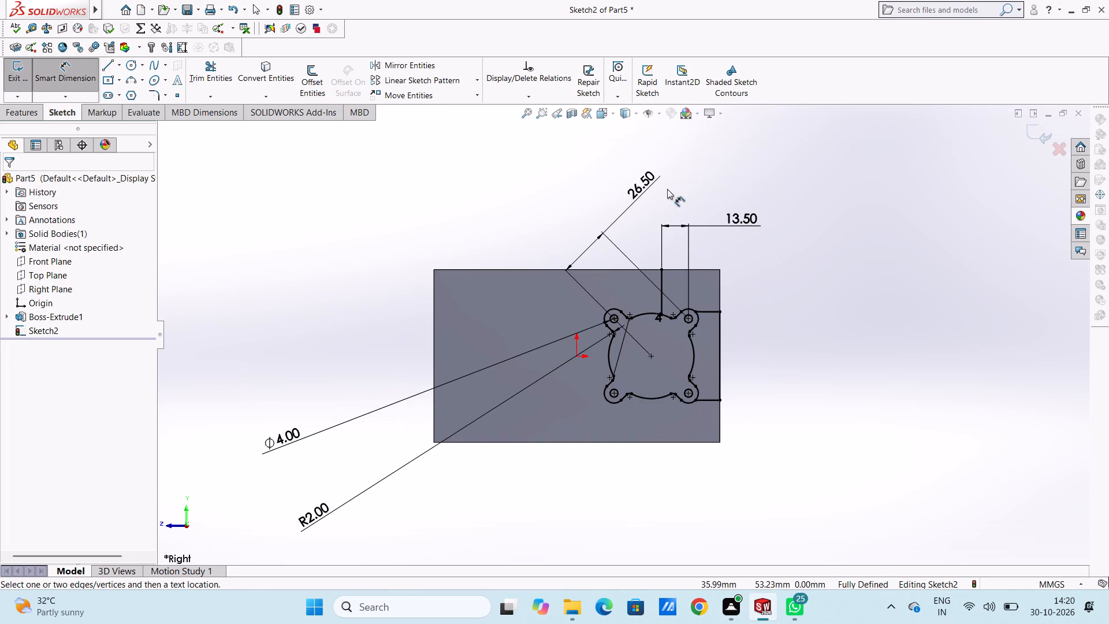
scroll(602, 311, down, 1)
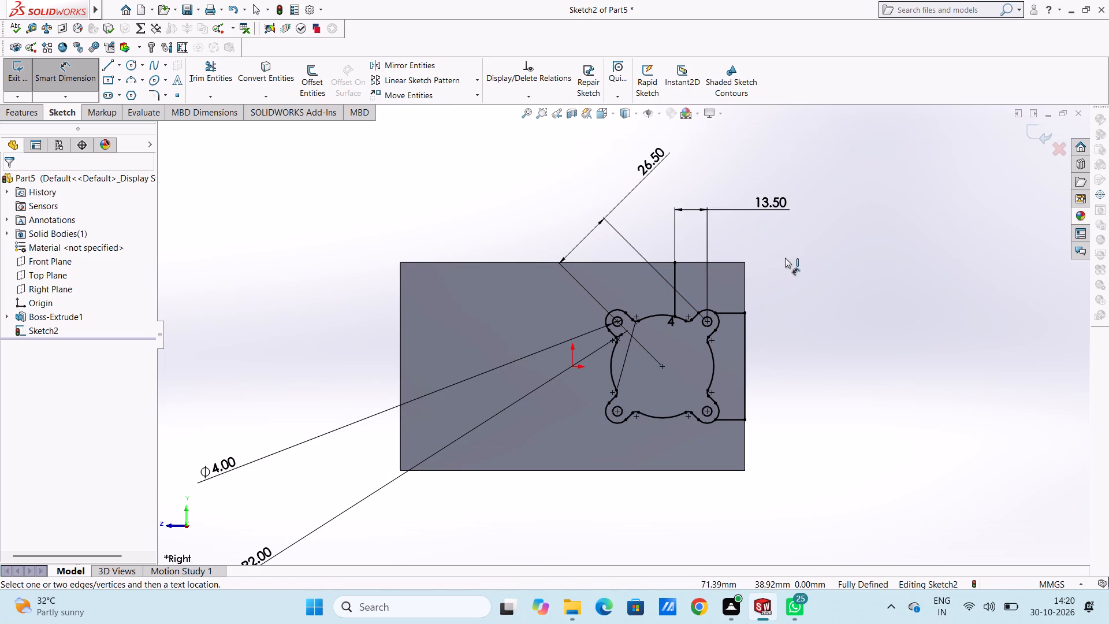
double_click(783, 205)
text(14)
key(Return)
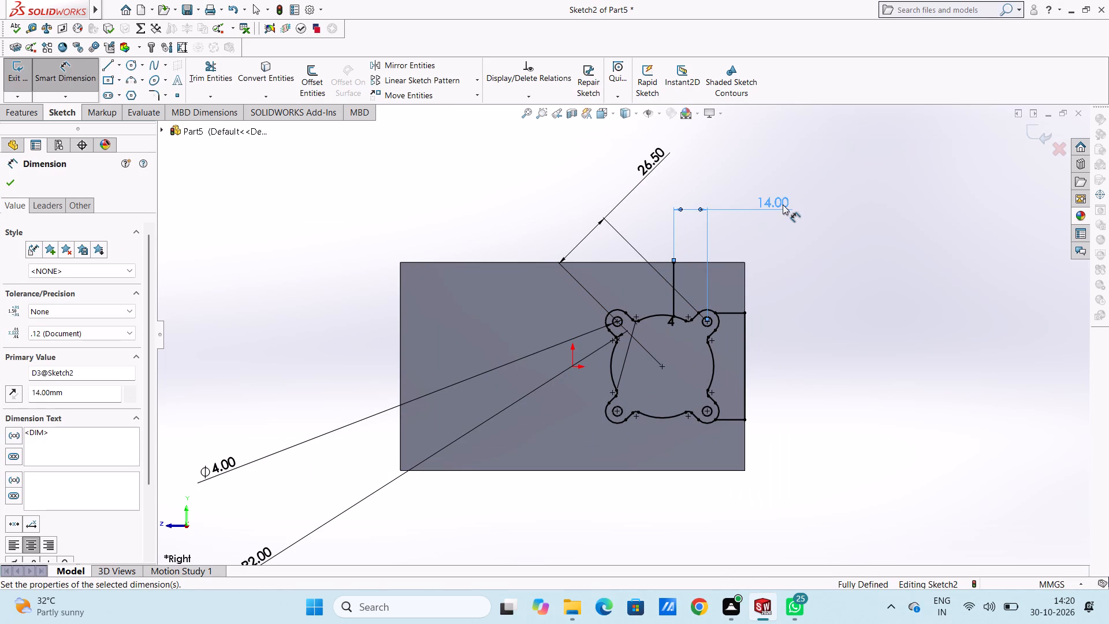
click(542, 193)
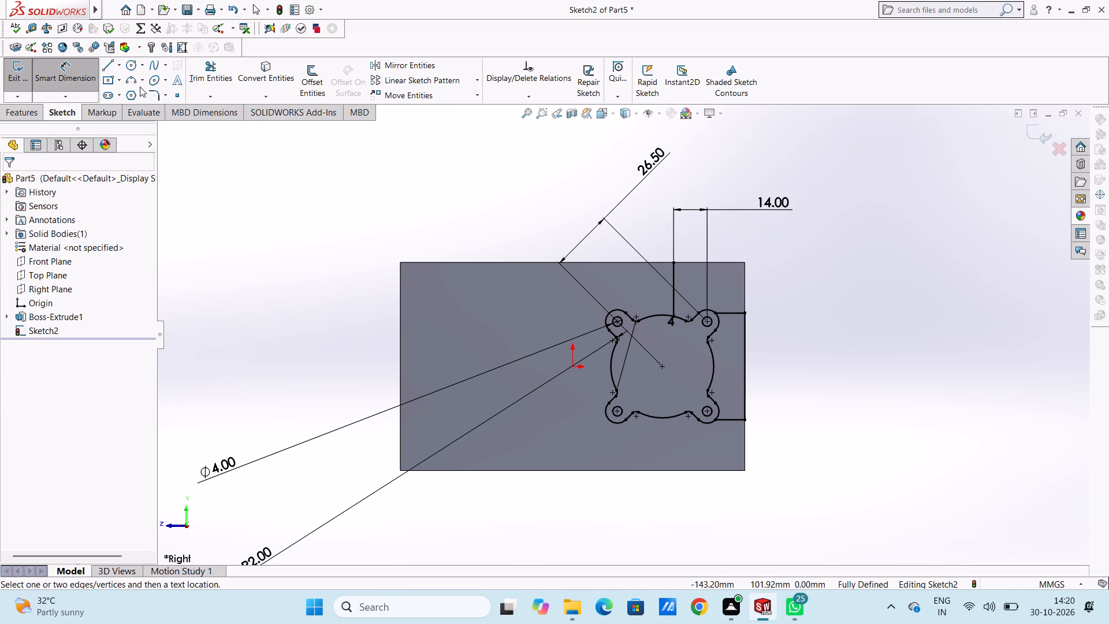
Sketch a vertical line about 22.5 mm long from the profile's bottom arc down to the block's bottom edge, aligned with the upper vertical line.
click(111, 70)
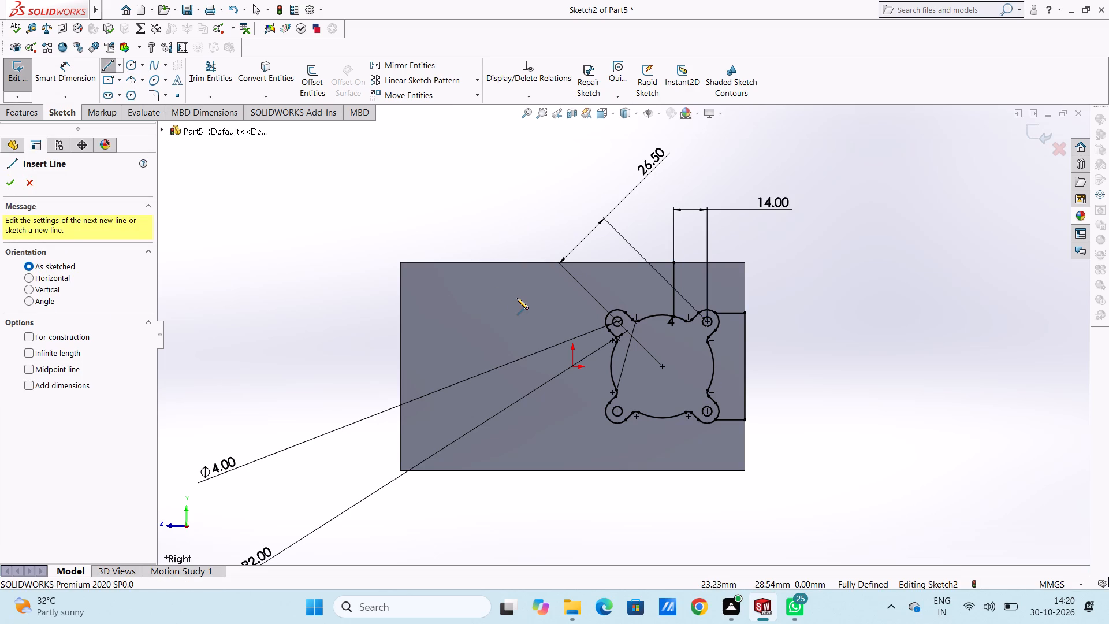
click(673, 419)
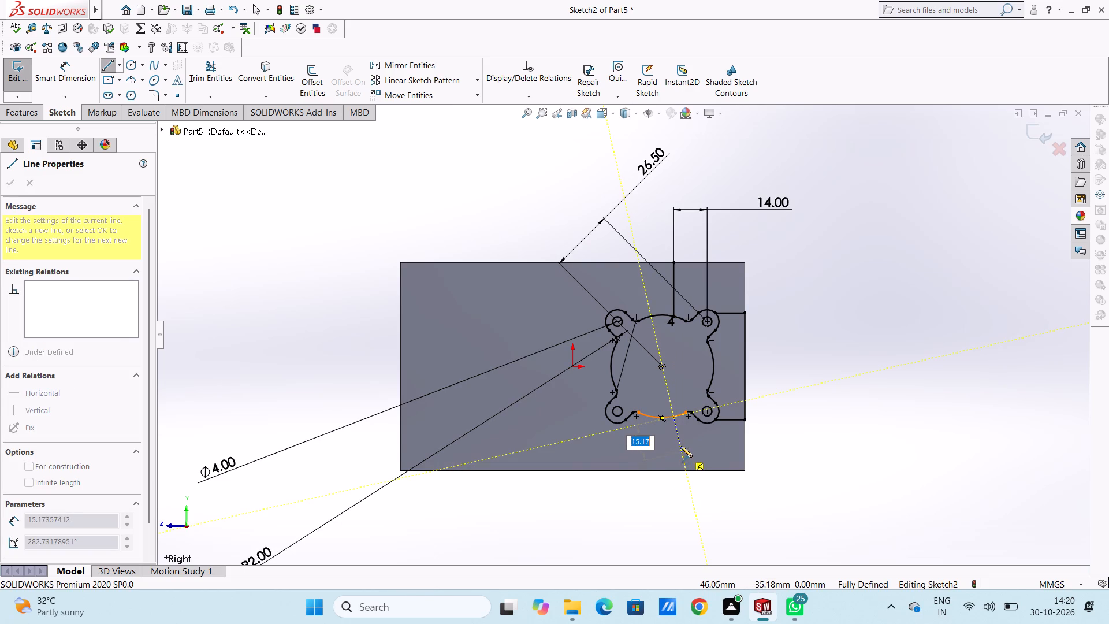
click(675, 473)
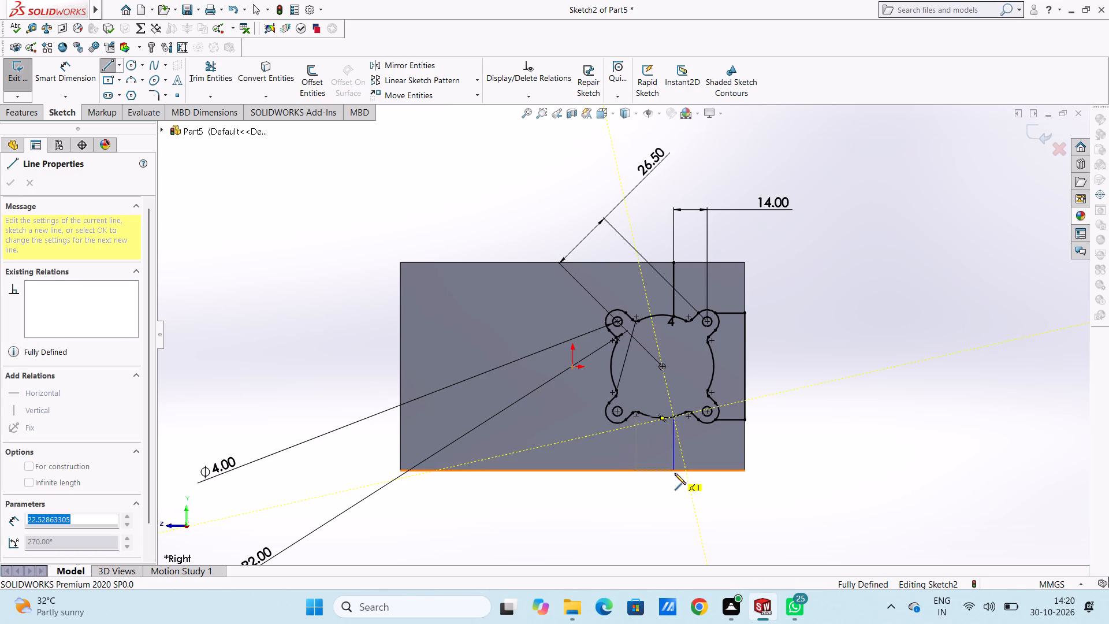
right_click(899, 396)
click(905, 405)
click(862, 410)
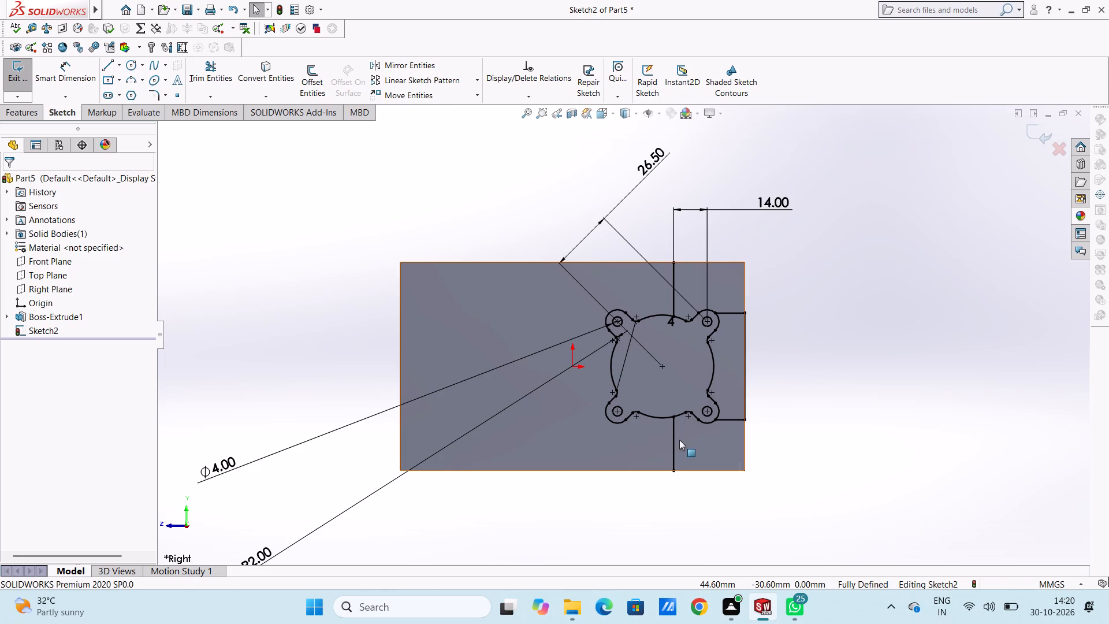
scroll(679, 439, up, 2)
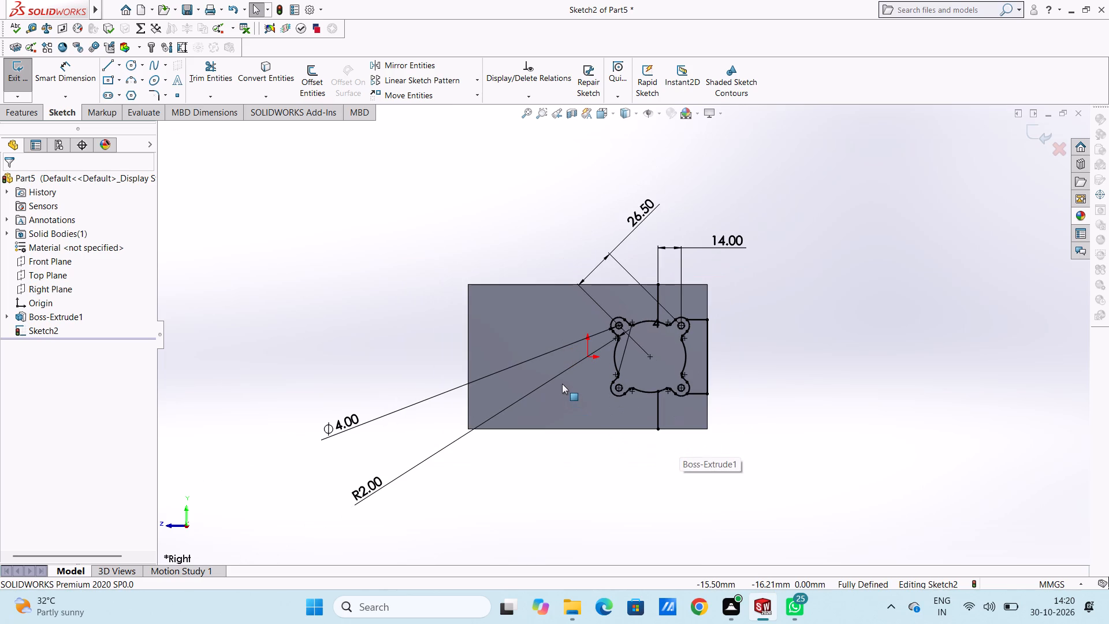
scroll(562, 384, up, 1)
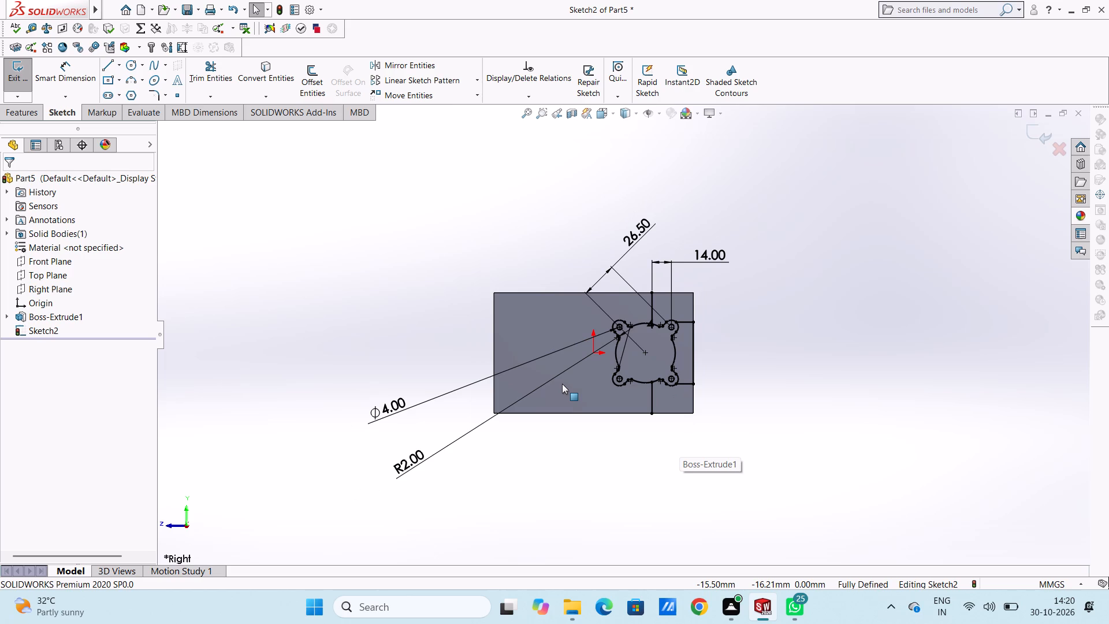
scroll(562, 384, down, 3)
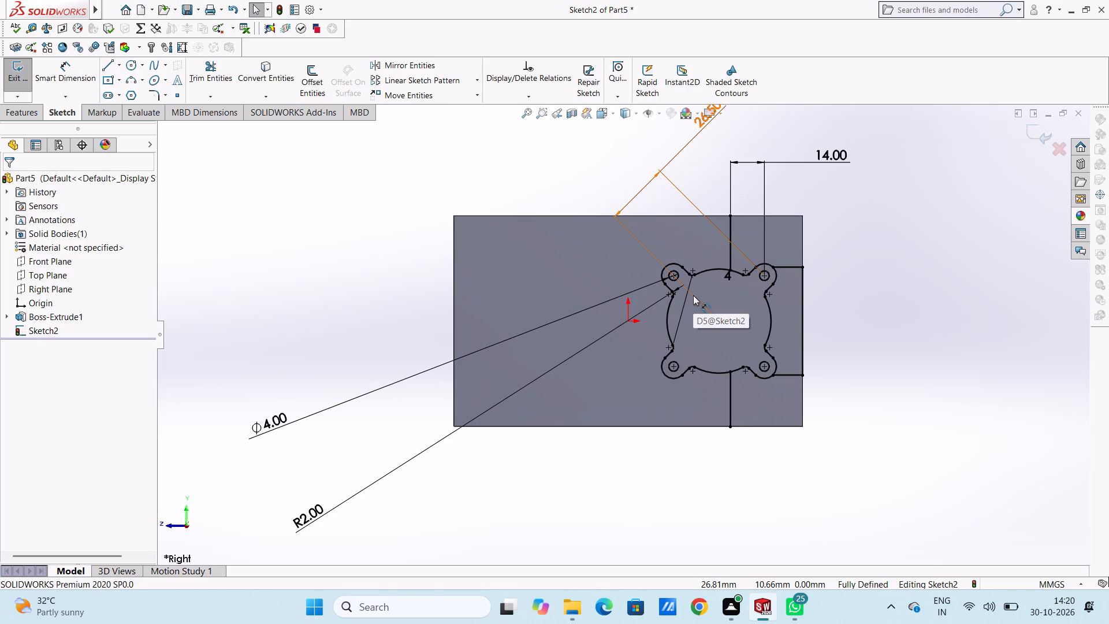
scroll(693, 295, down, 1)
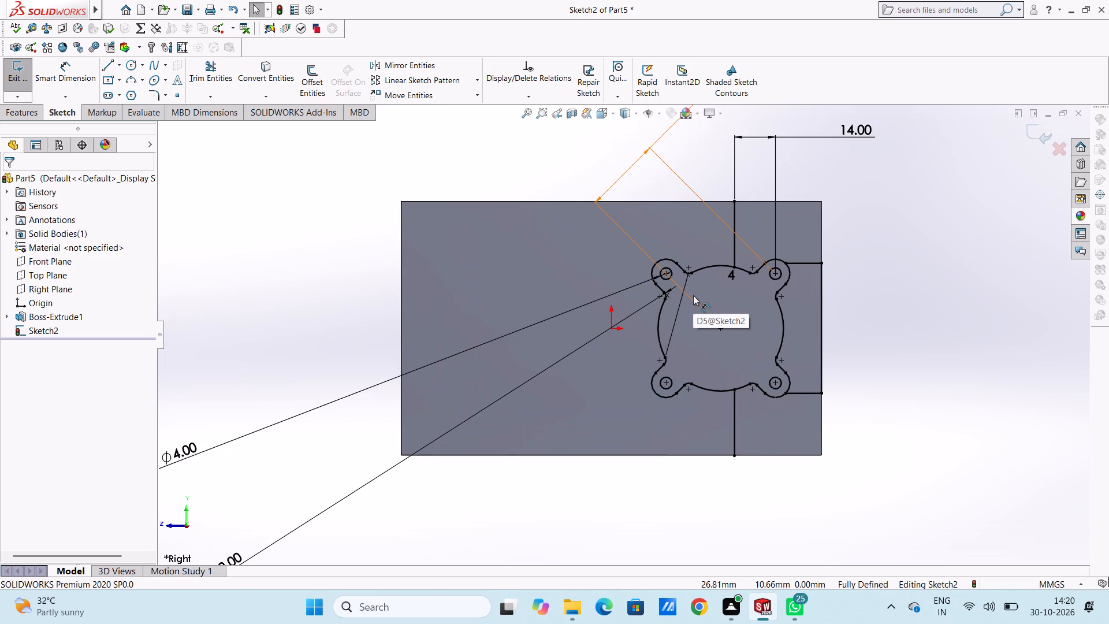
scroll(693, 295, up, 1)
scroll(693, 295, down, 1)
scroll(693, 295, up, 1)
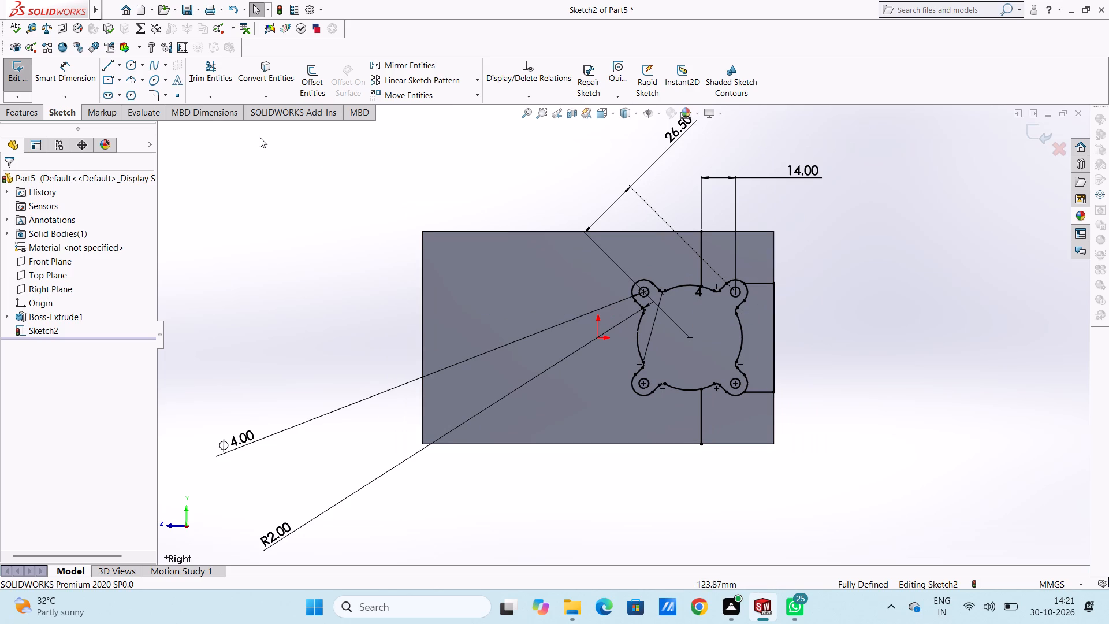
Sketch a vertical midpoint line centered on the block's left edge, with a half-length of 49/2 mm.
click(120, 62)
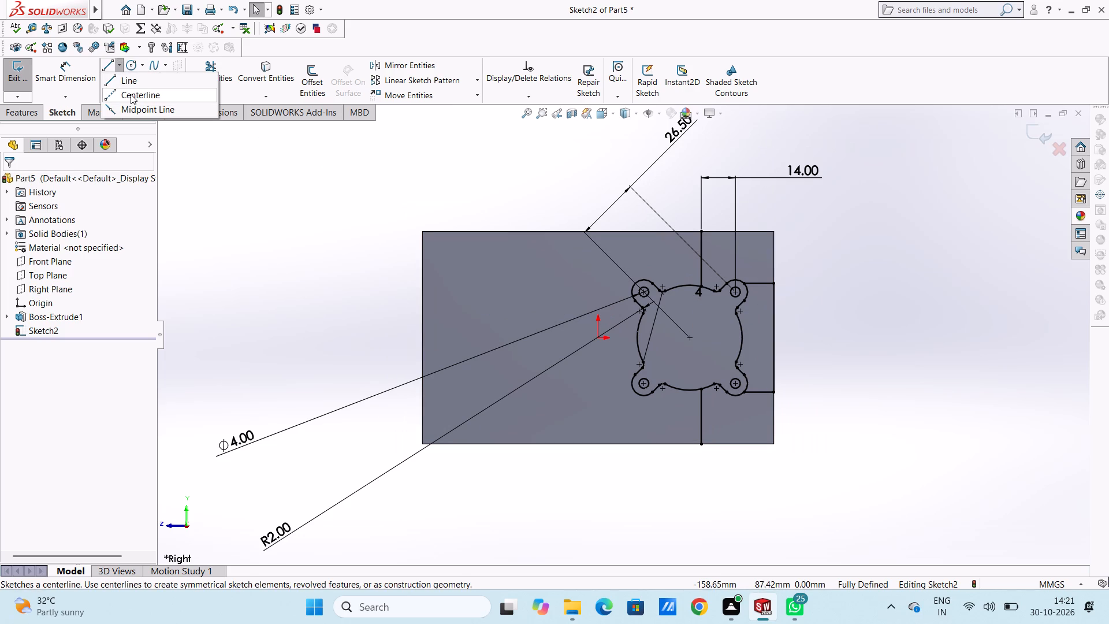
click(143, 112)
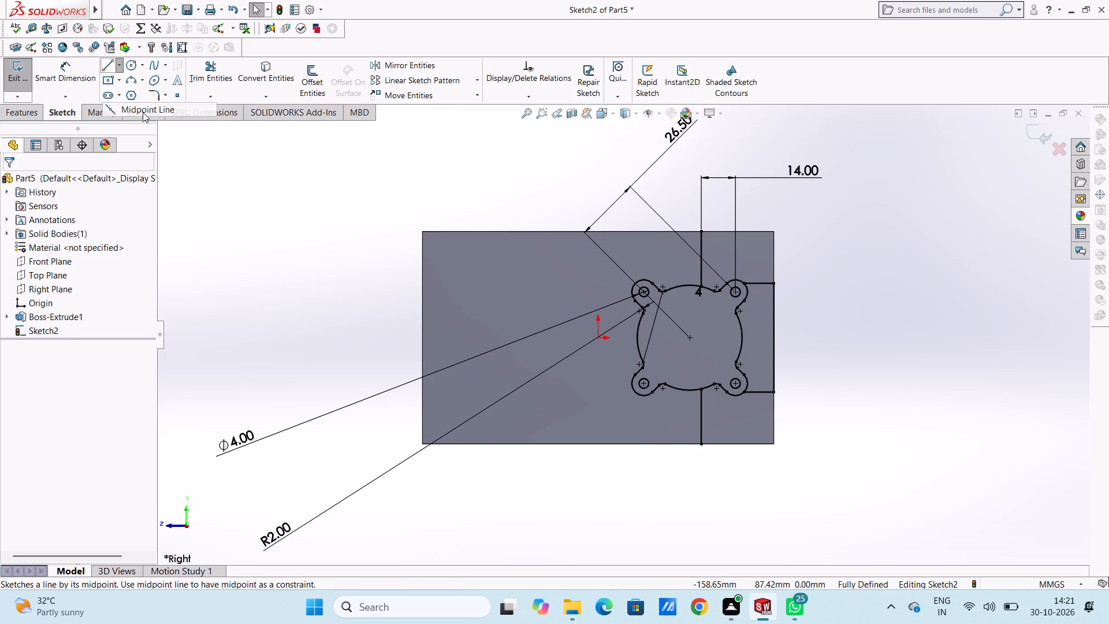
click(420, 335)
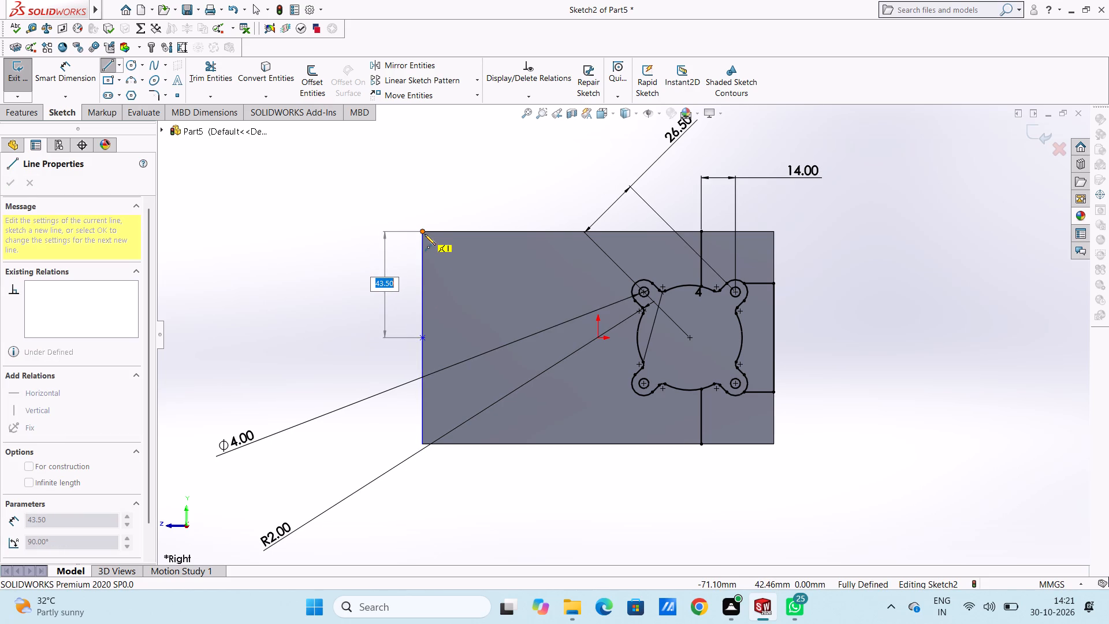
text(49)
key(slash)
key(2)
key(Return)
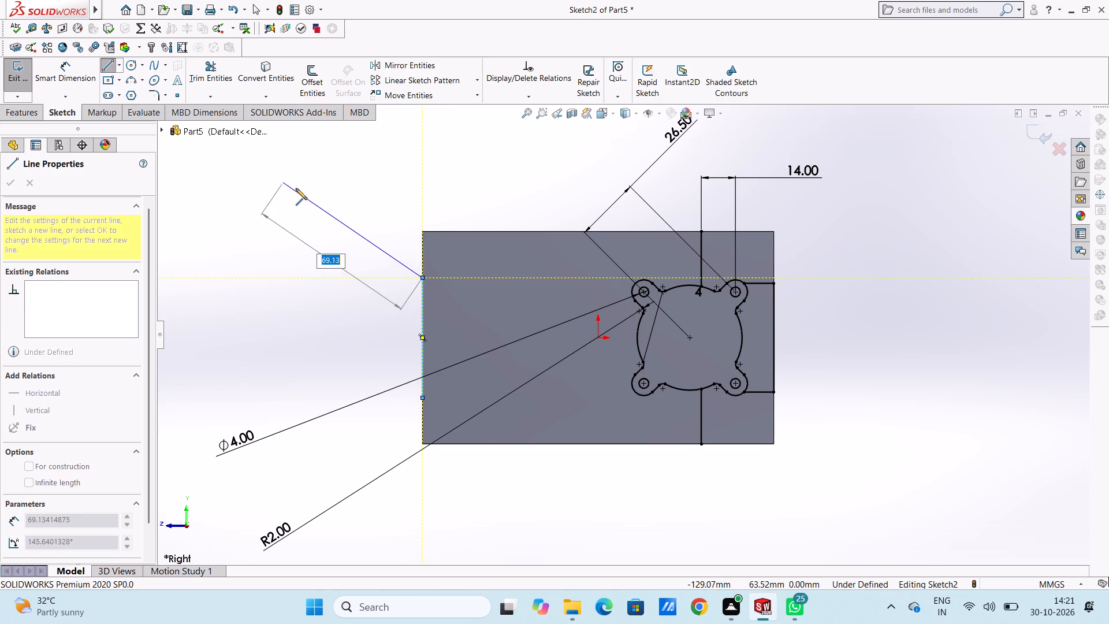
right_click(303, 187)
double_click(316, 192)
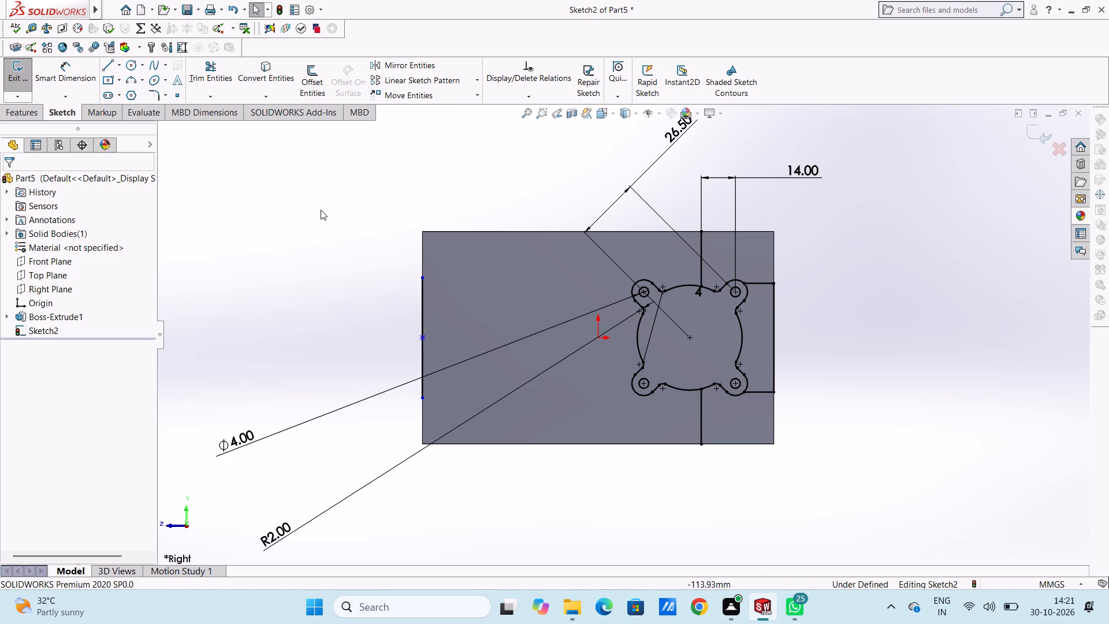
Sketch a 30 mm horizontal line inward from the upper endpoint of the midpoint line on the block's left edge.
click(110, 66)
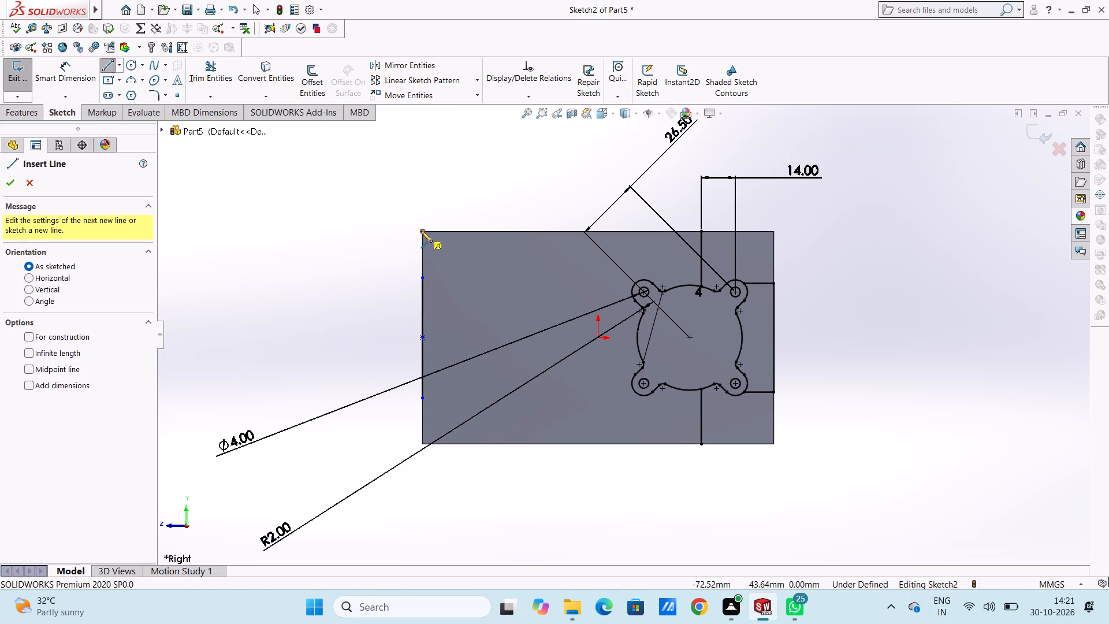
click(425, 277)
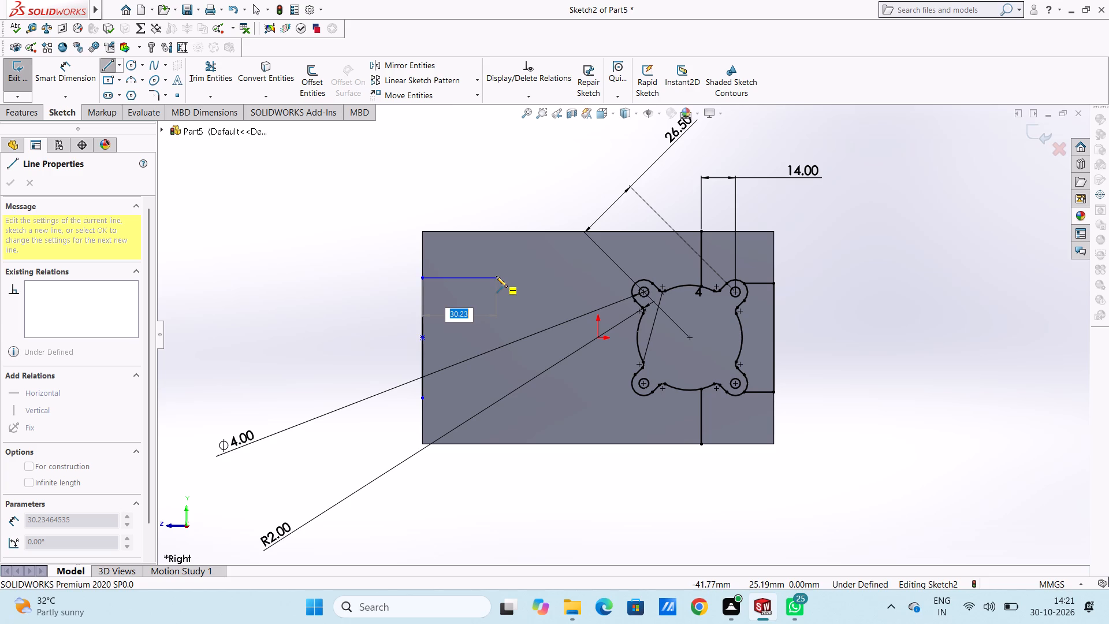
text(30)
key(Return)
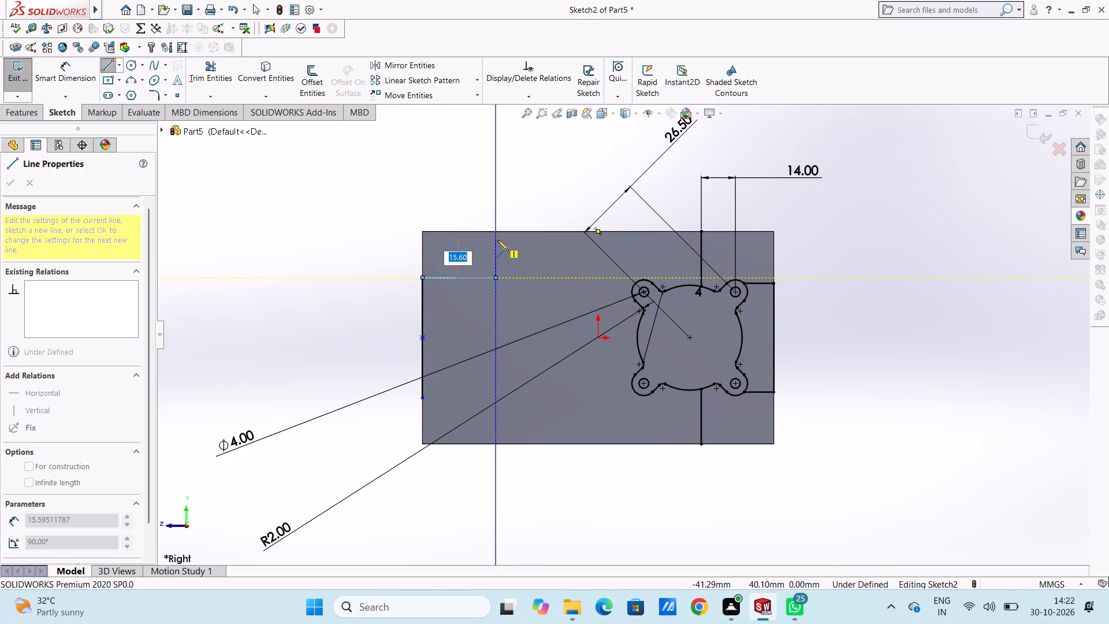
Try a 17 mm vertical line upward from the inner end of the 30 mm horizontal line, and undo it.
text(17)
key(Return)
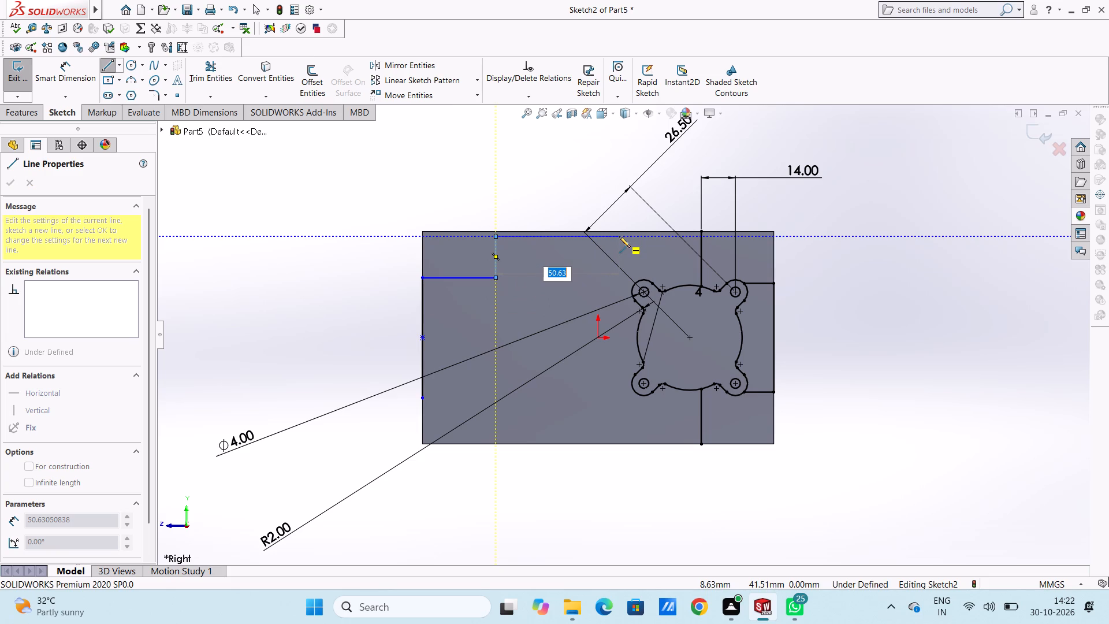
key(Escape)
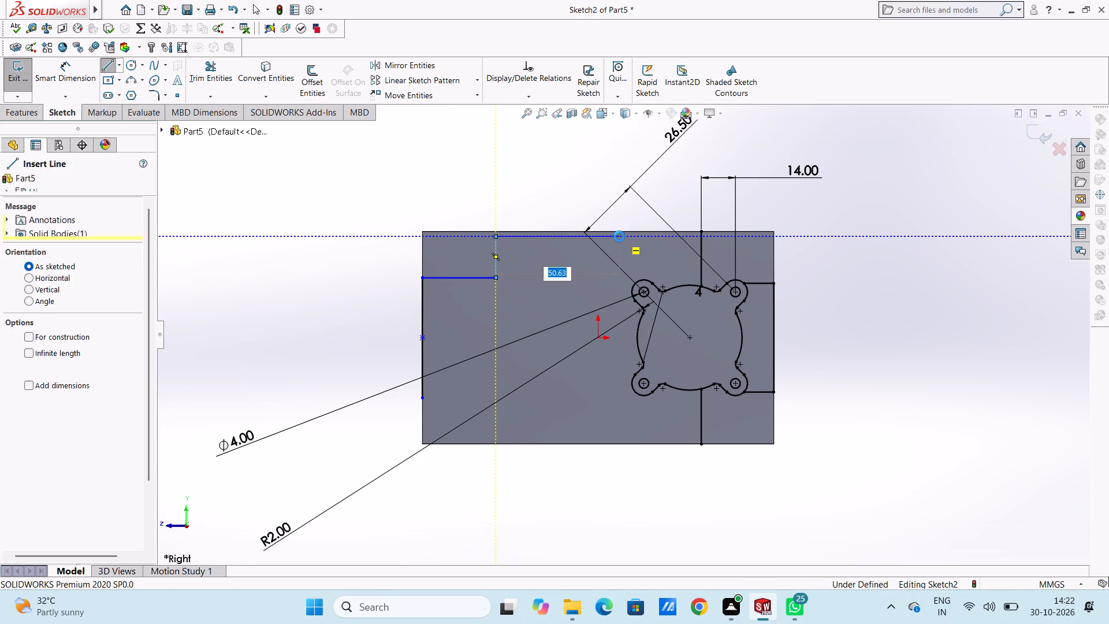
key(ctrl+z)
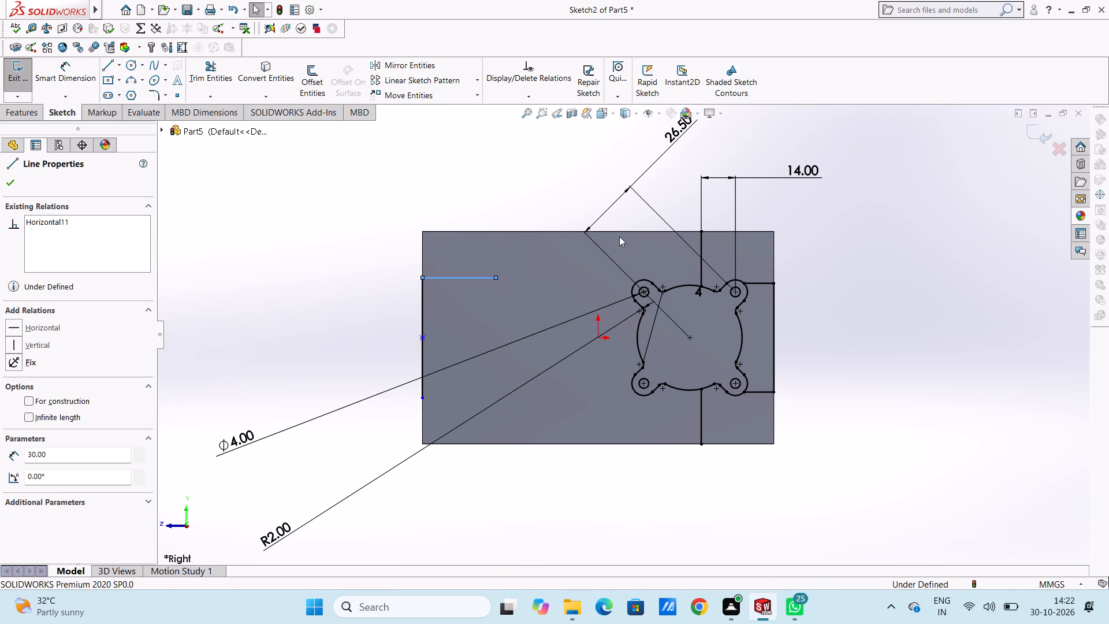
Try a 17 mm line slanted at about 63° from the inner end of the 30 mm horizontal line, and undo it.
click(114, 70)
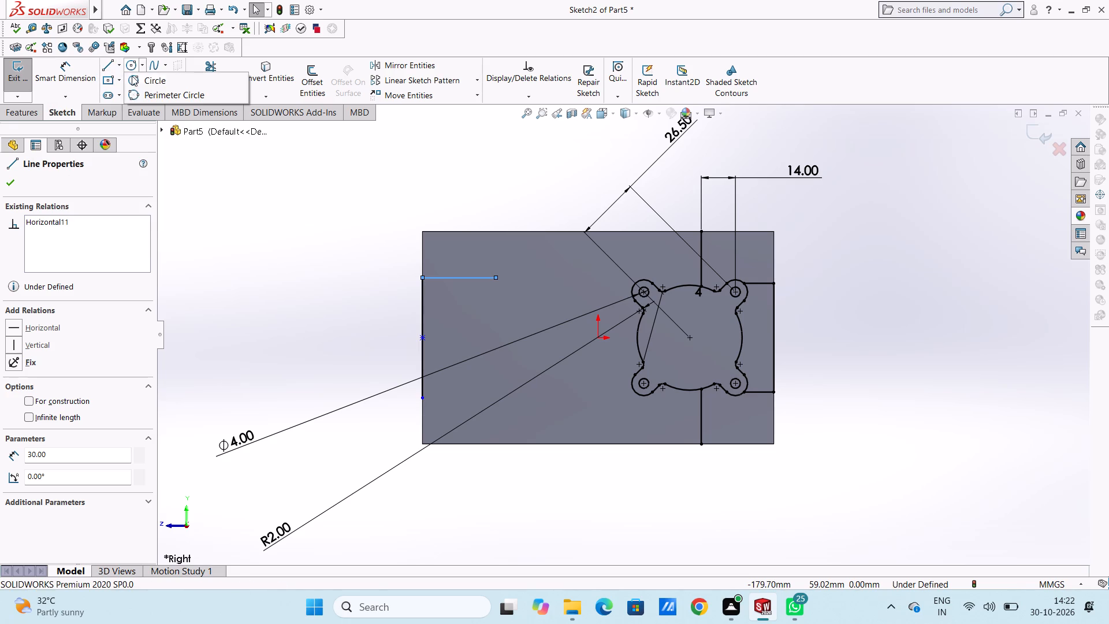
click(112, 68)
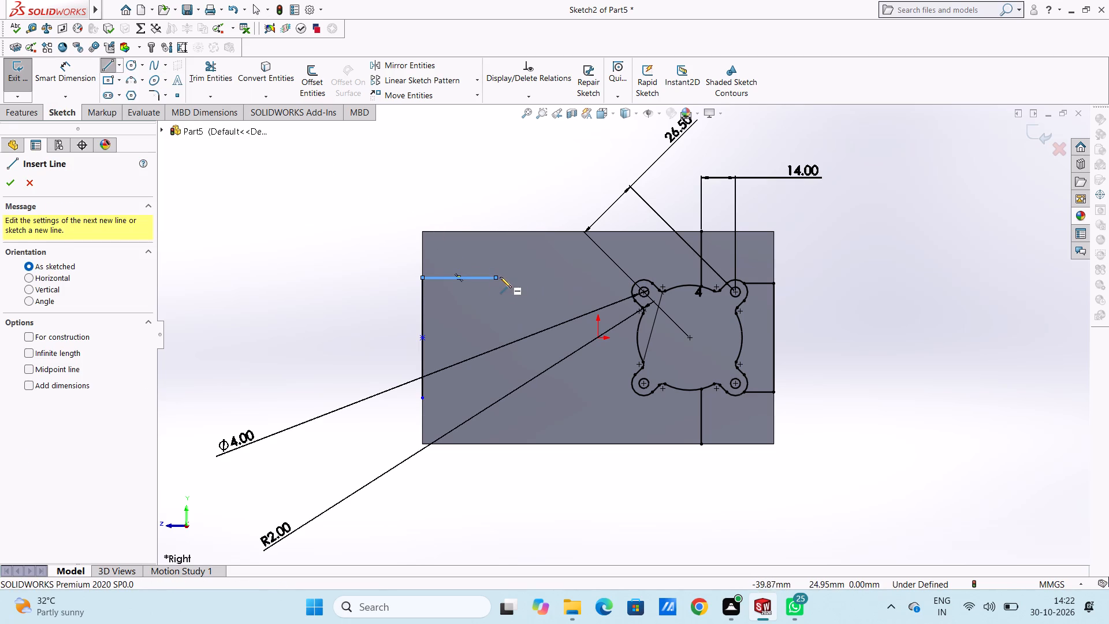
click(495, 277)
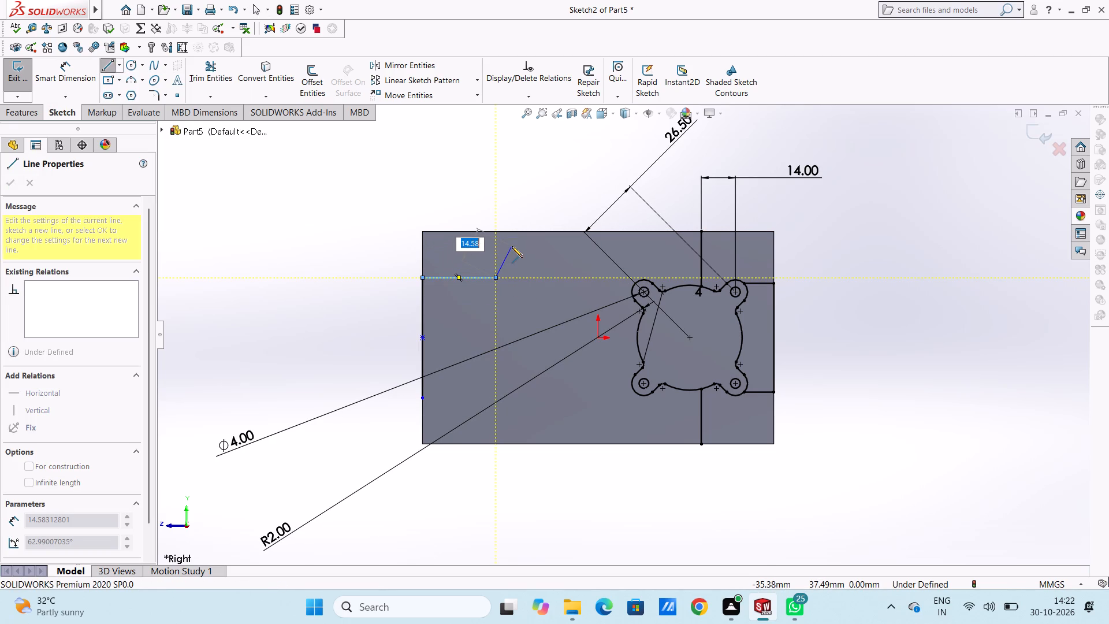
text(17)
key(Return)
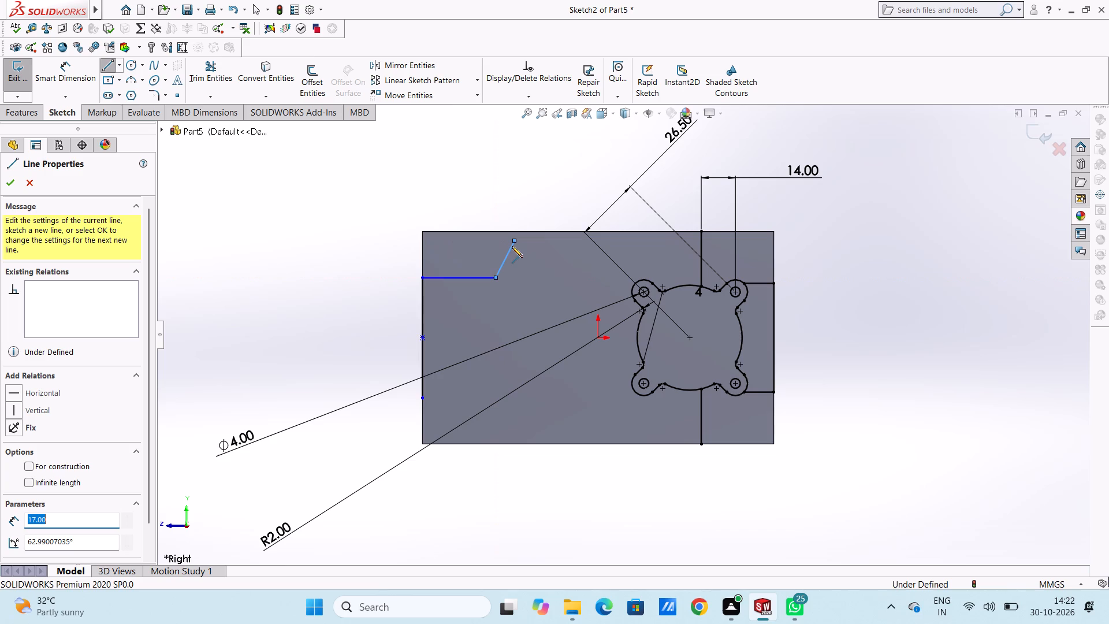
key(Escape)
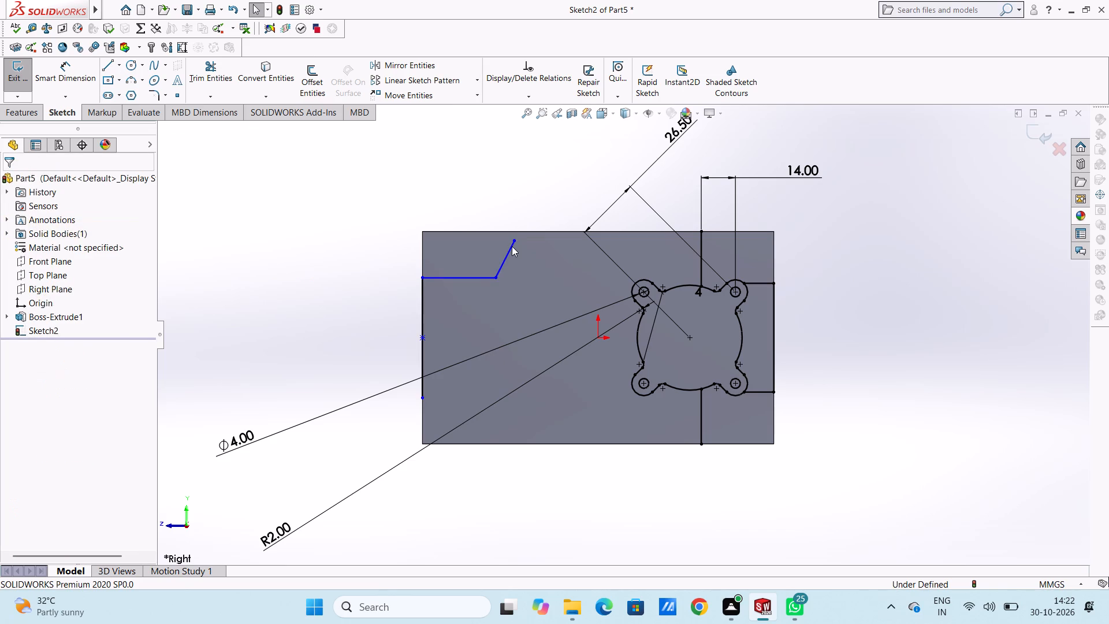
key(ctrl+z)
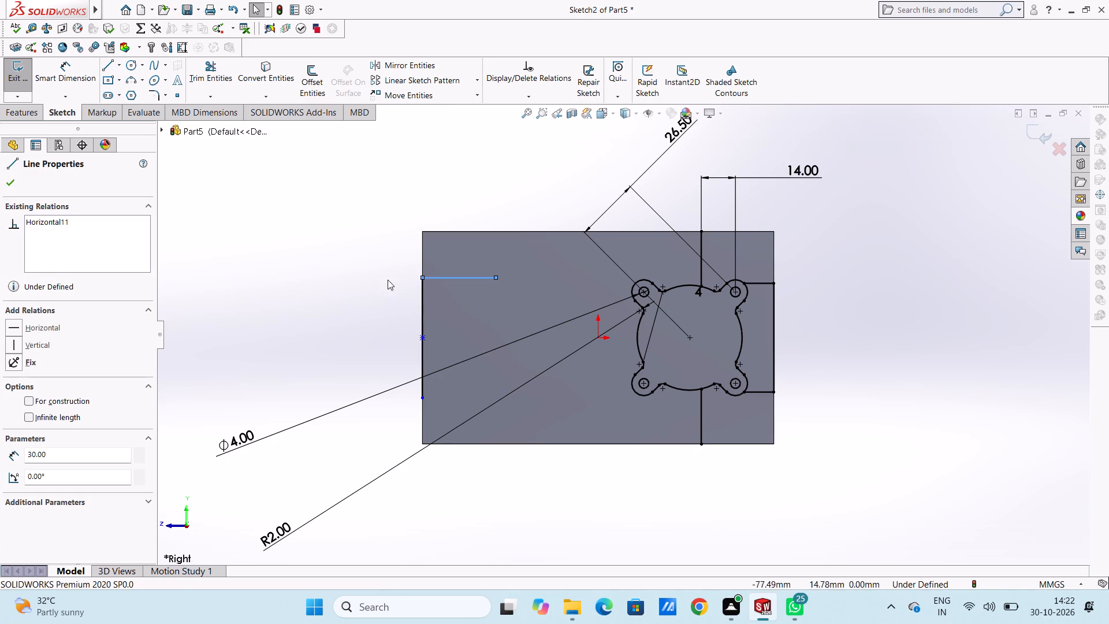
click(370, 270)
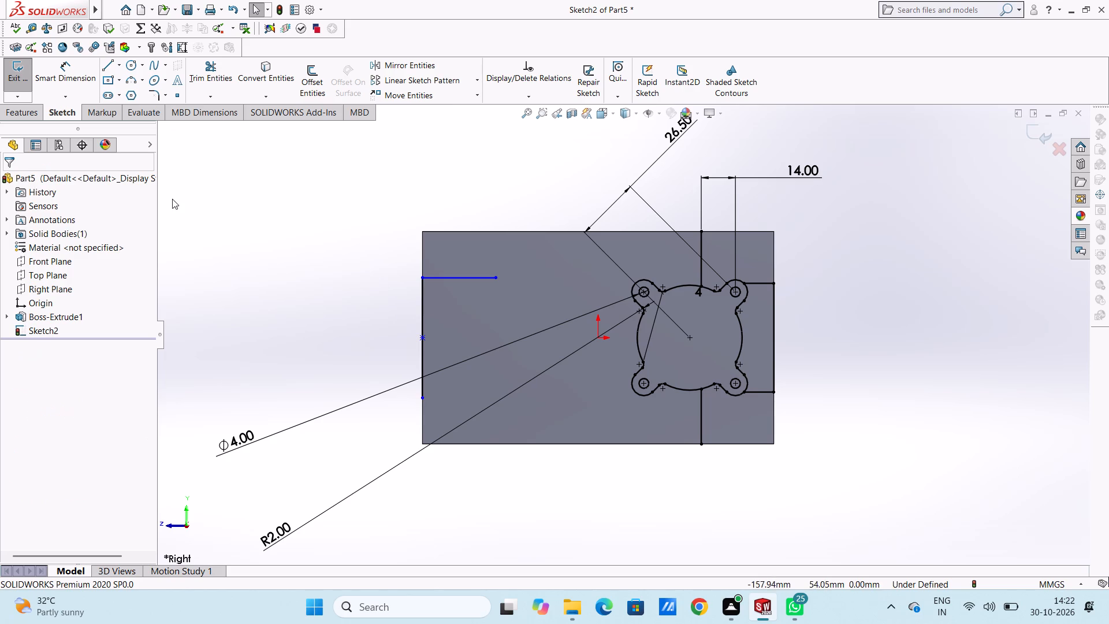
Dimension the vertical distance from the origin to the upper endpoint of the line on the block's left edge.
click(77, 76)
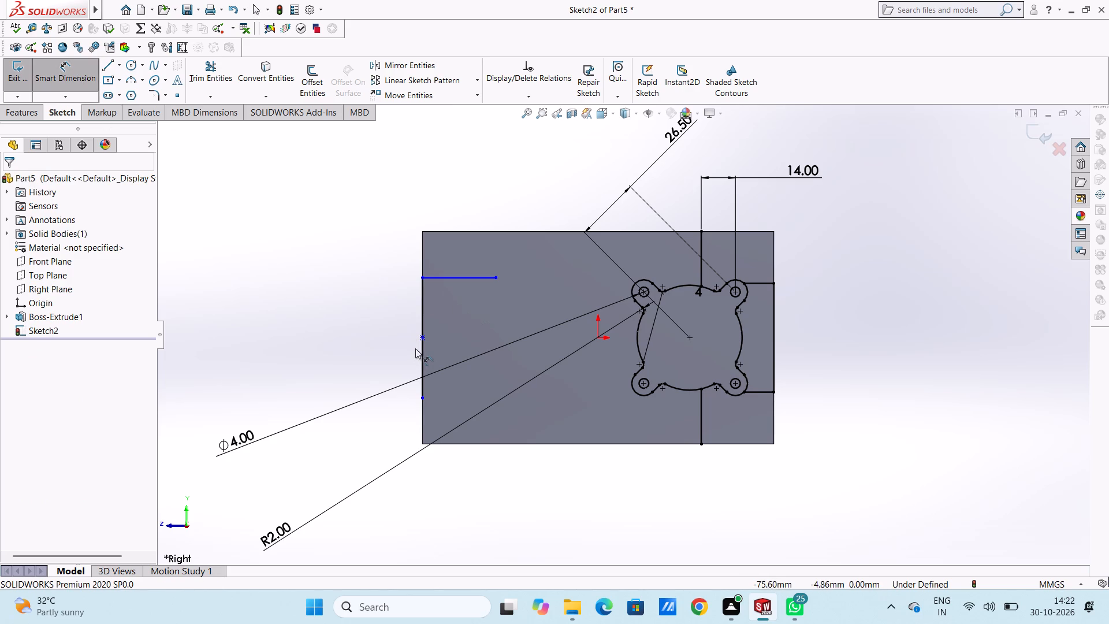
click(421, 274)
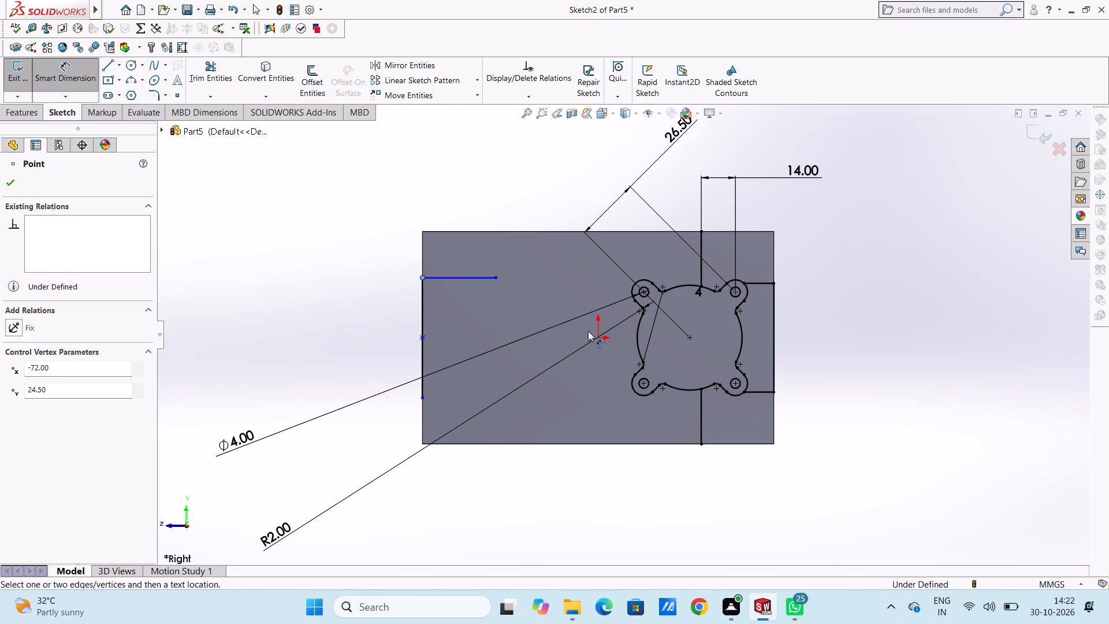
click(598, 337)
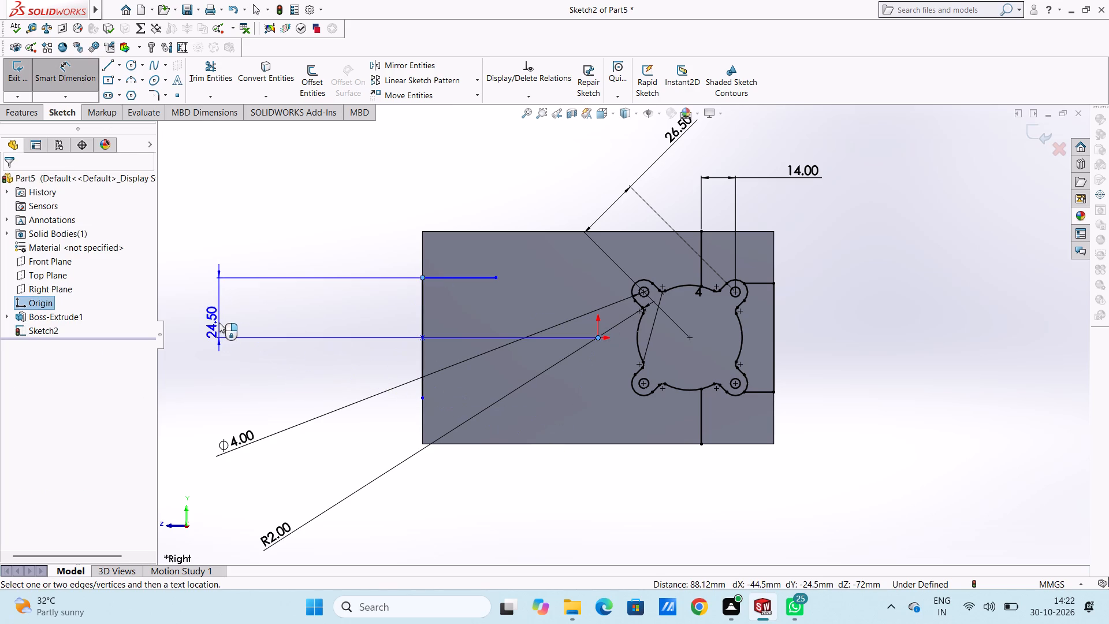
click(219, 322)
click(173, 309)
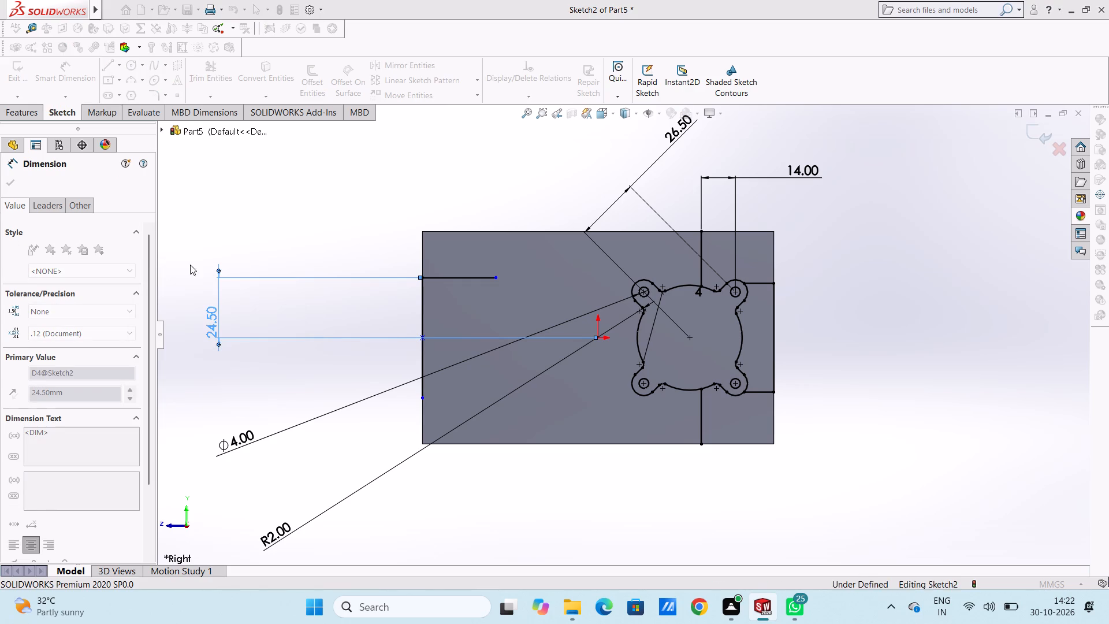
click(190, 265)
Dimension the full length of the vertical midpoint line on the block's left edge.
scroll(334, 329, up, 3)
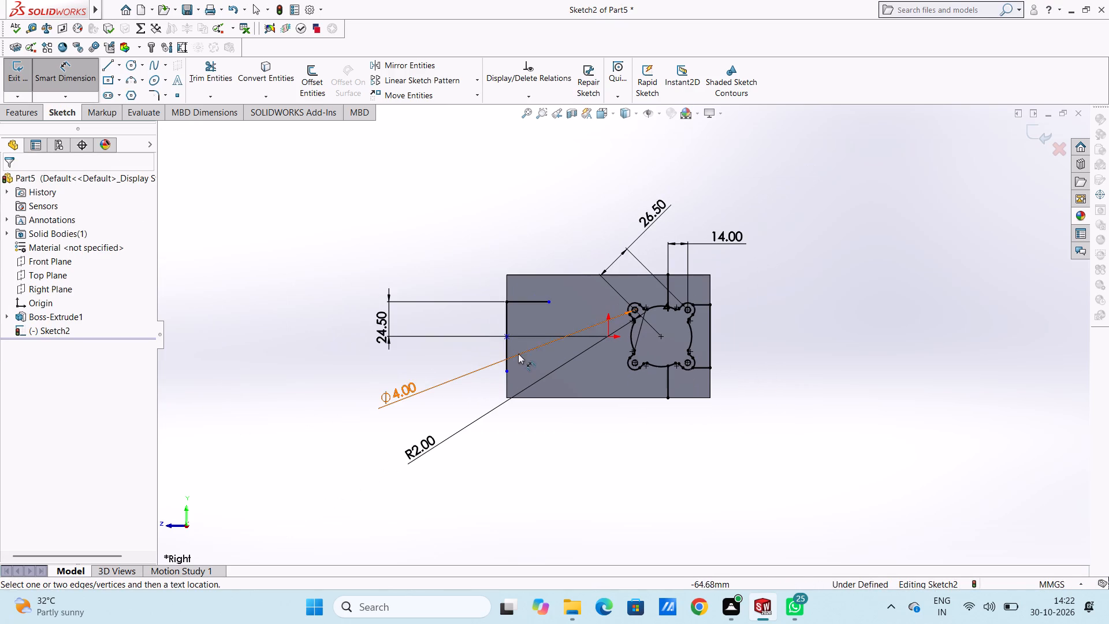
click(510, 350)
click(329, 342)
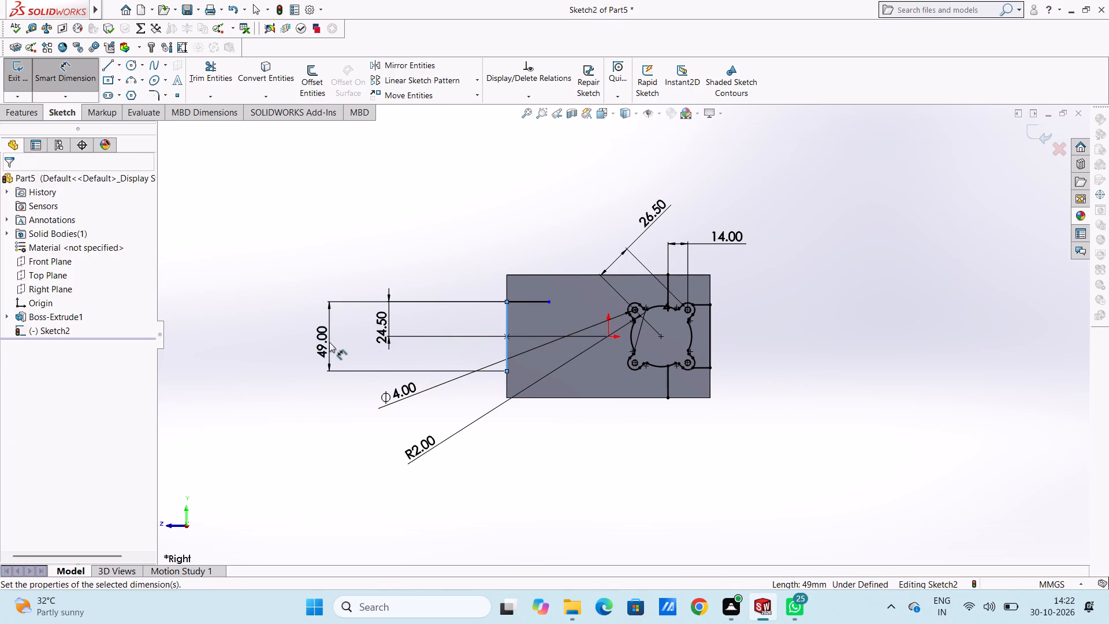
click(280, 325)
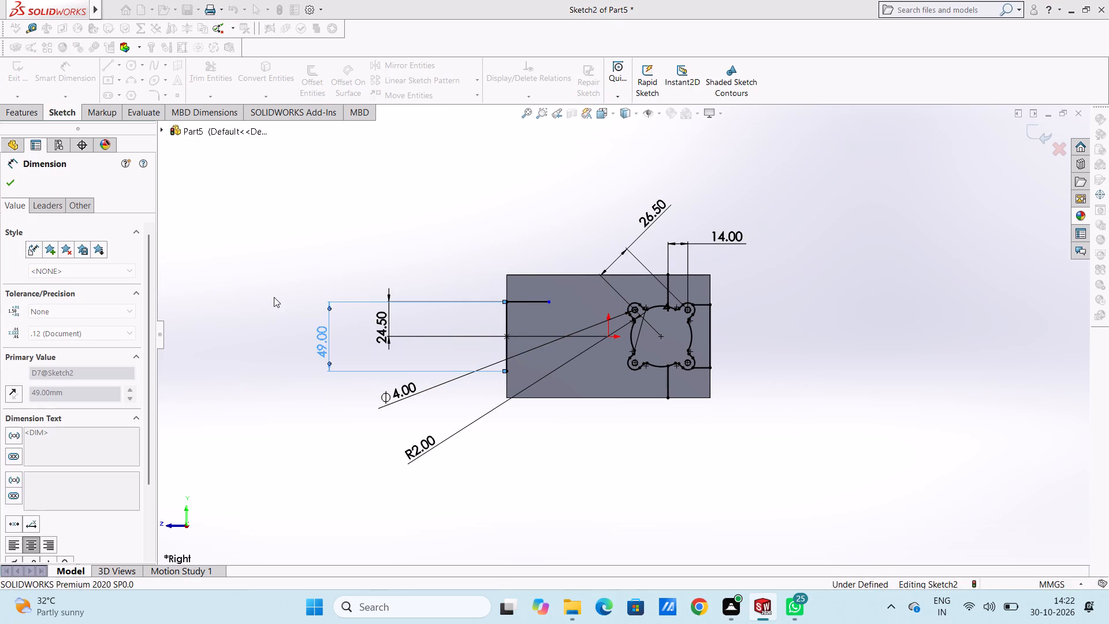
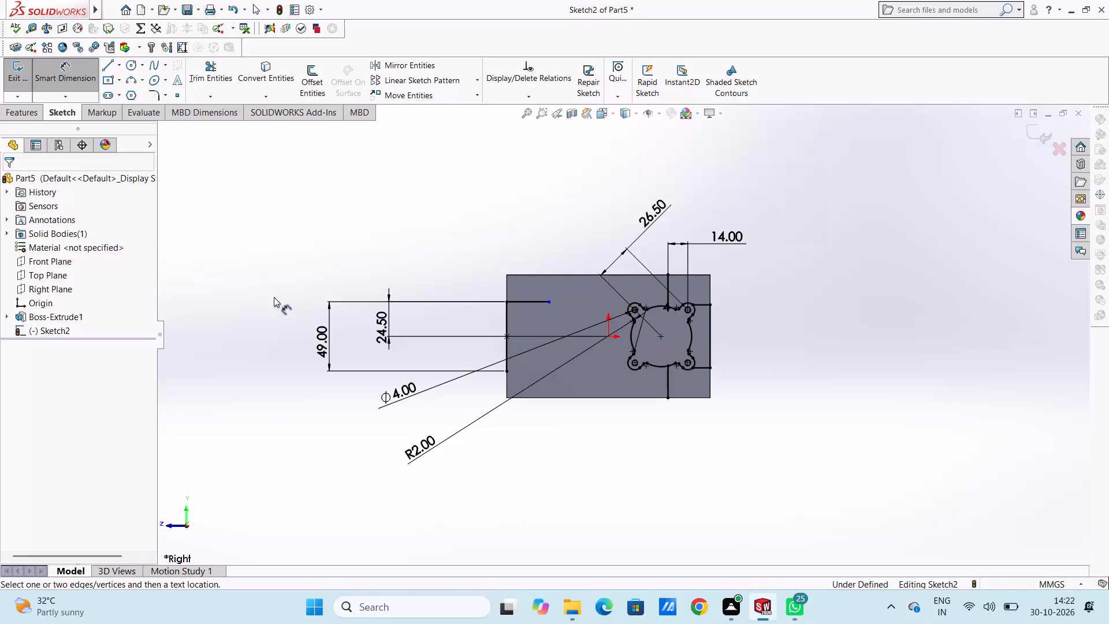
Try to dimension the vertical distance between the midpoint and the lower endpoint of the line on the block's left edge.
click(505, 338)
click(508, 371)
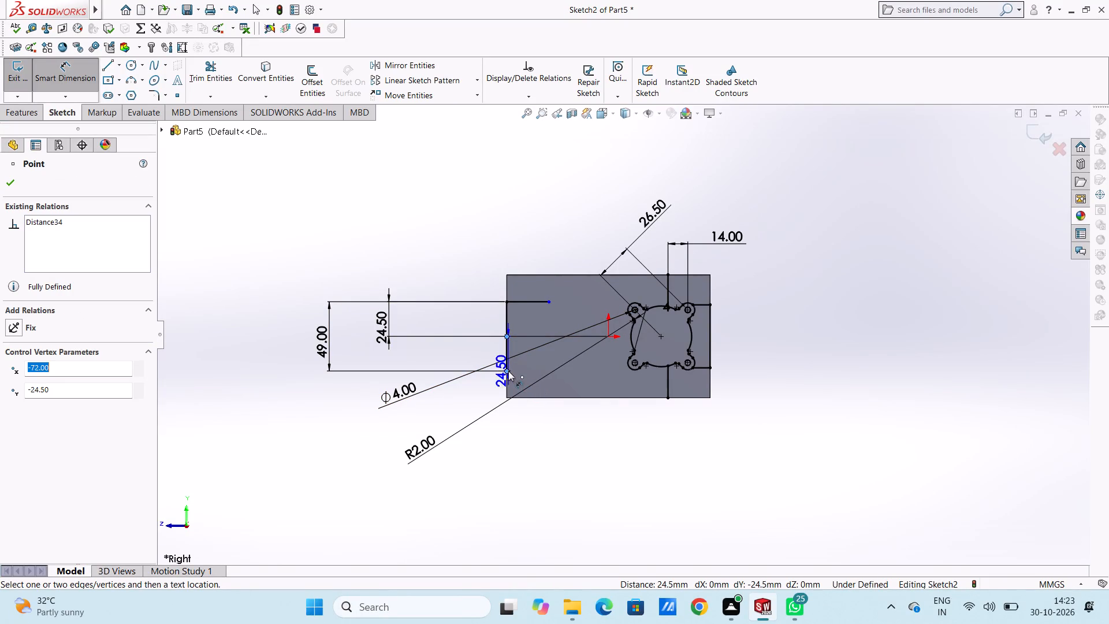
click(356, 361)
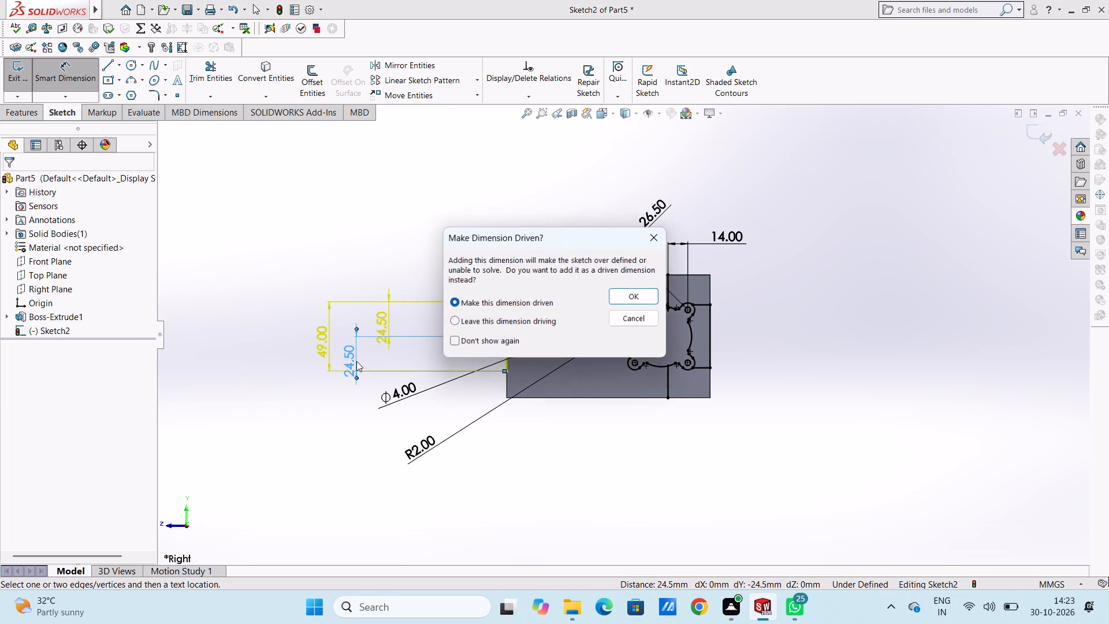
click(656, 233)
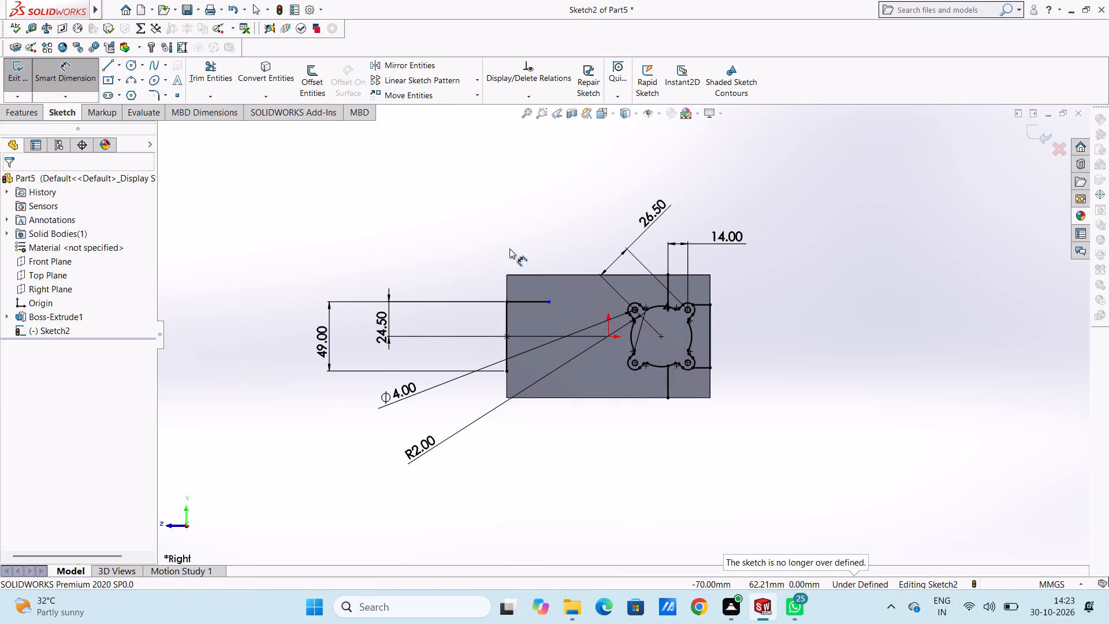
Draw a 17 mm vertical line upward from the inner end of the 30 mm horizontal line.
click(109, 68)
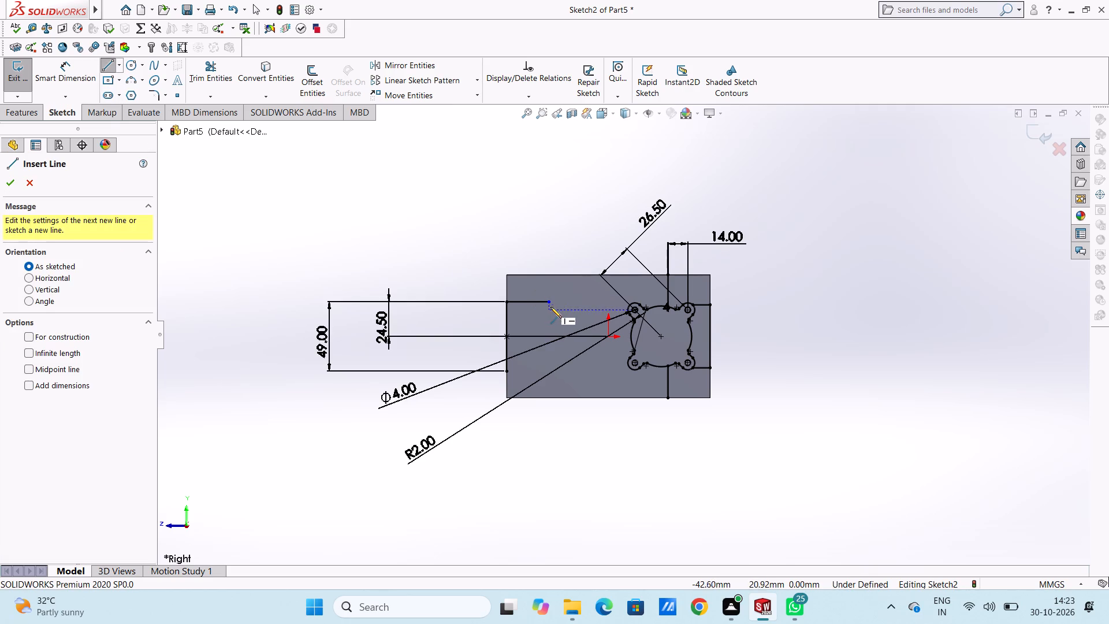
click(549, 302)
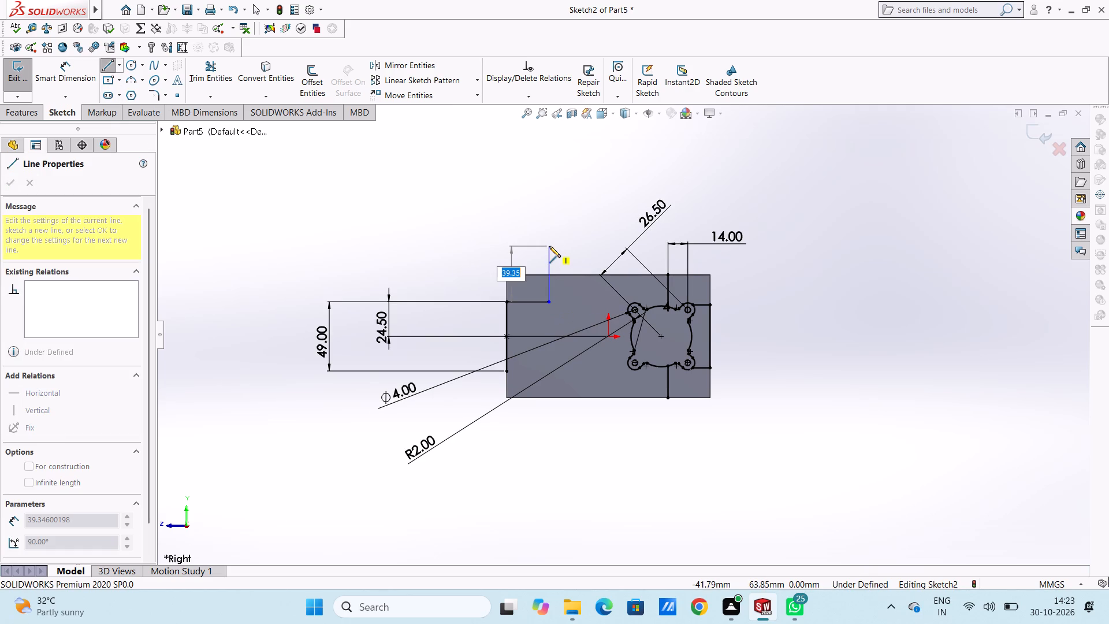
text(17)
key(Return)
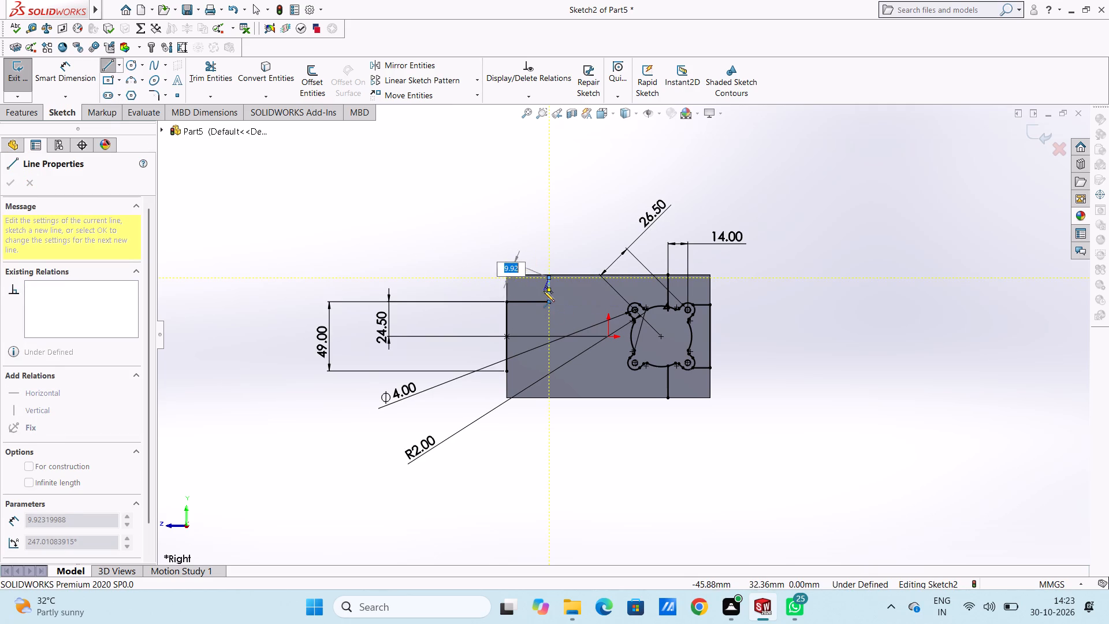
scroll(544, 291, down, 12)
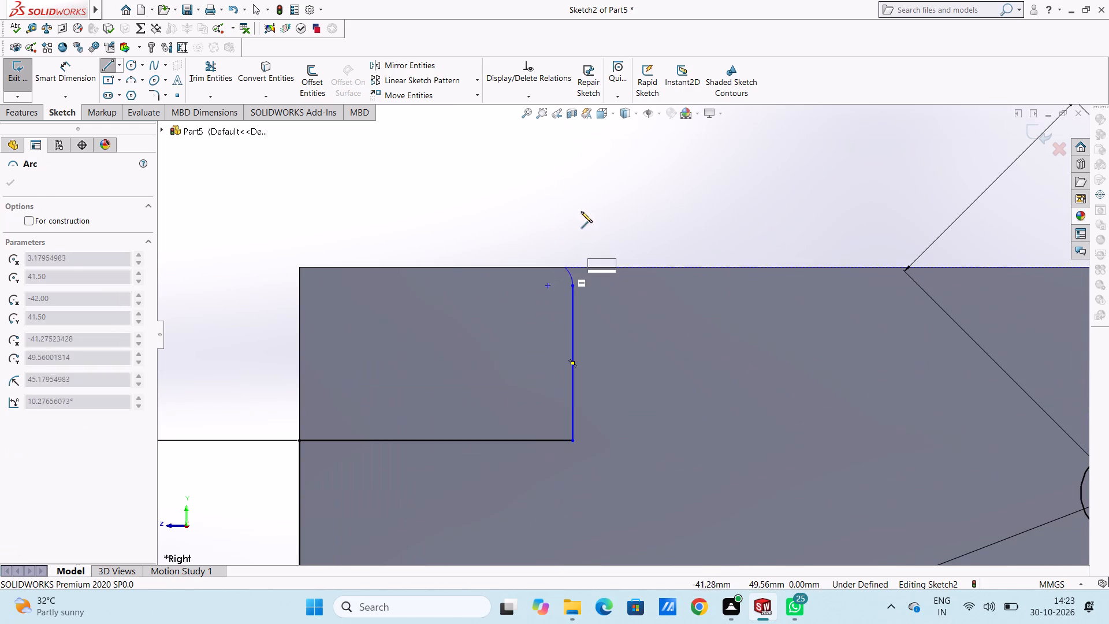
right_click(634, 191)
click(650, 198)
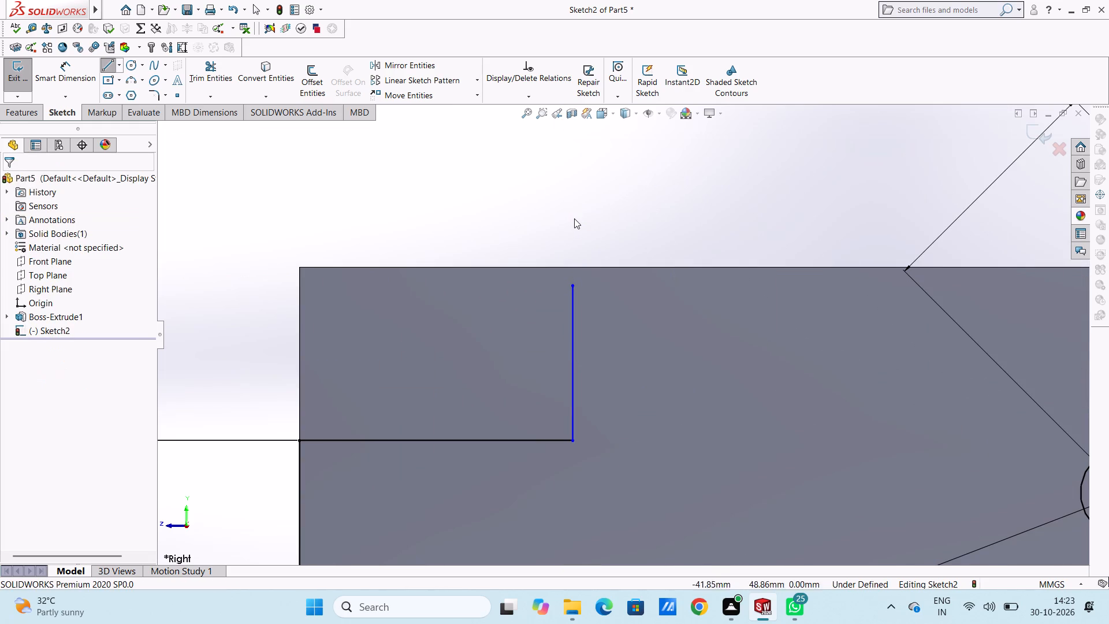
click(574, 218)
scroll(574, 218, up, 9)
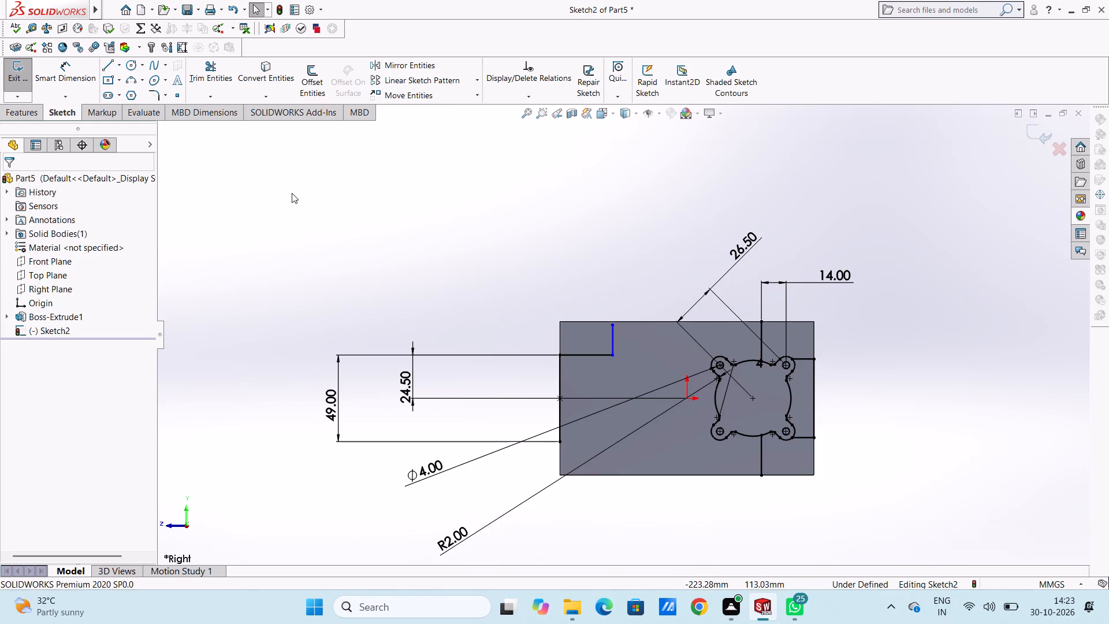
Dimension the new vertical line's length and set it to 16 mm.
click(67, 63)
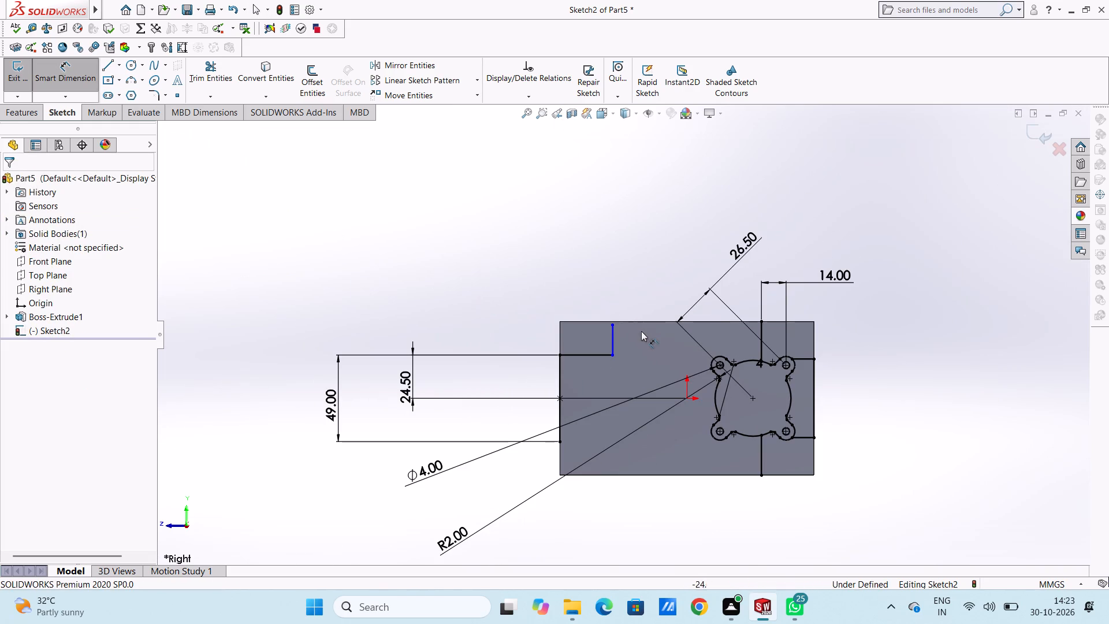
click(615, 336)
click(369, 272)
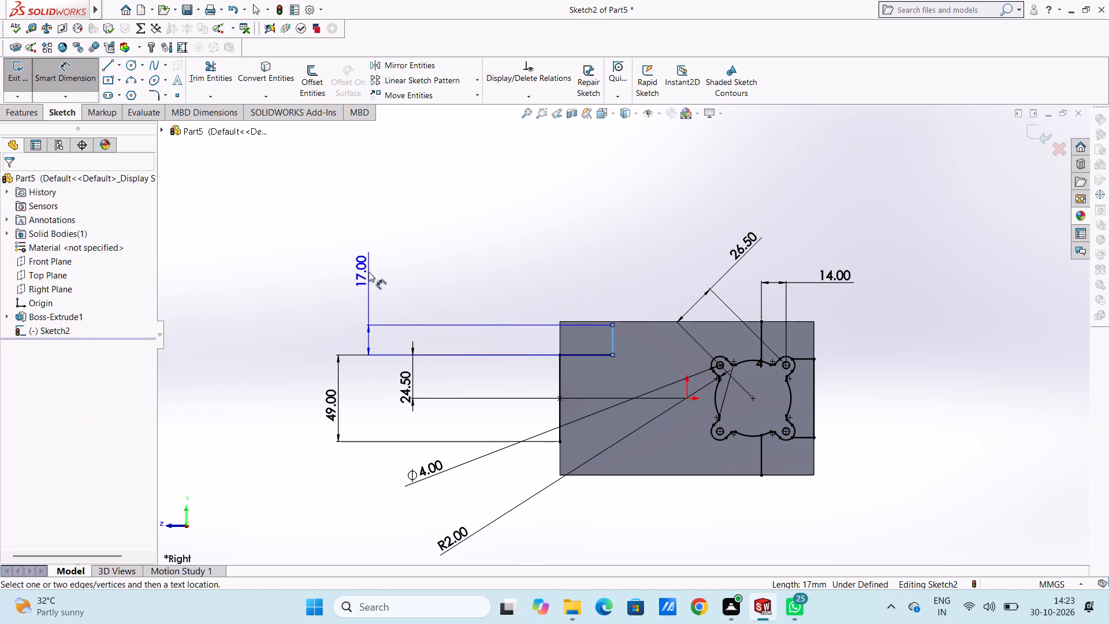
text(16)
key(Return)
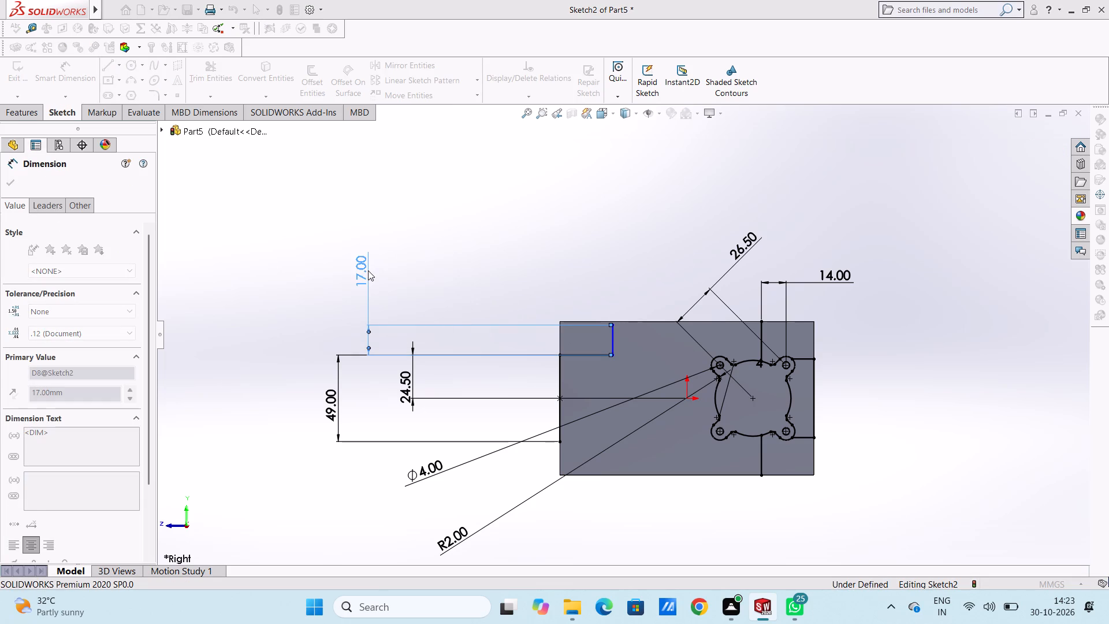
click(490, 243)
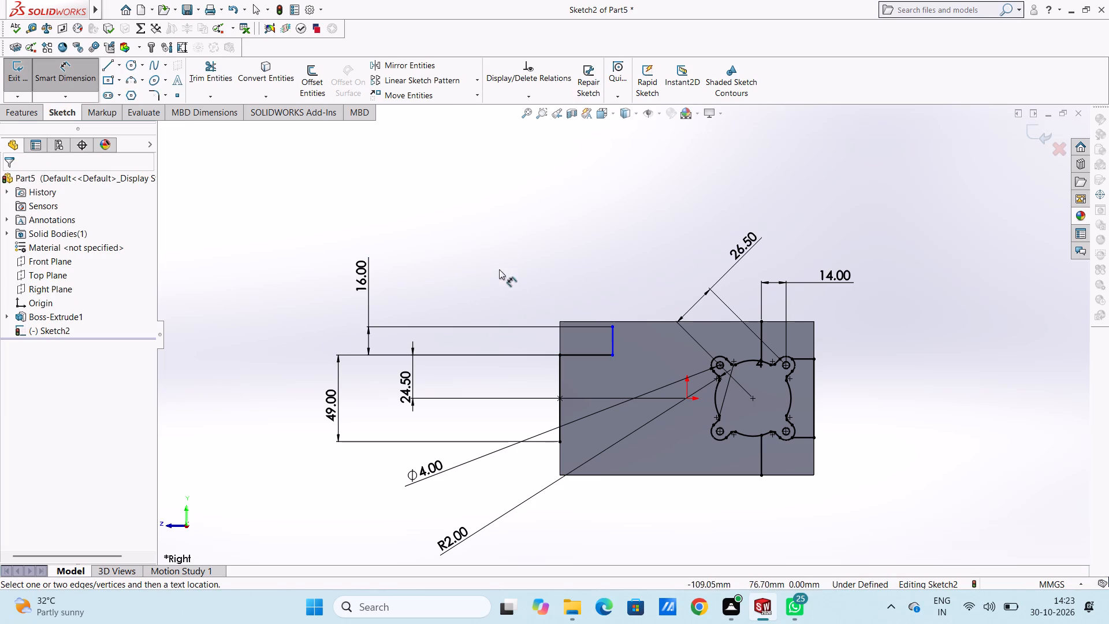
Dimension the length of the horizontal line running inward from the upper endpoint of the left-edge line.
click(598, 359)
click(594, 356)
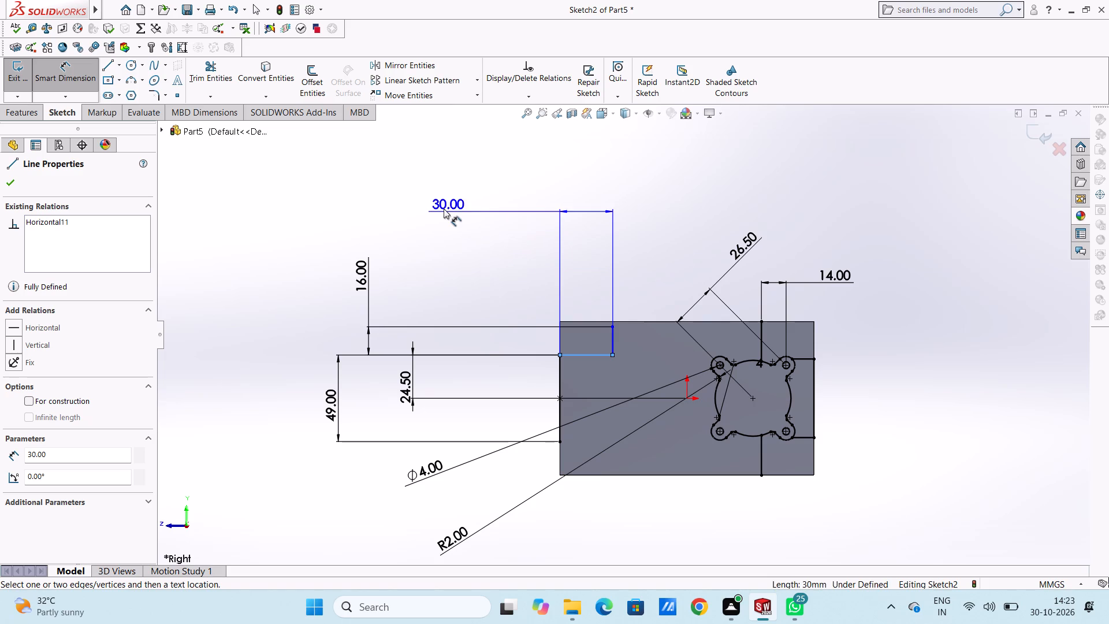
click(436, 187)
click(388, 172)
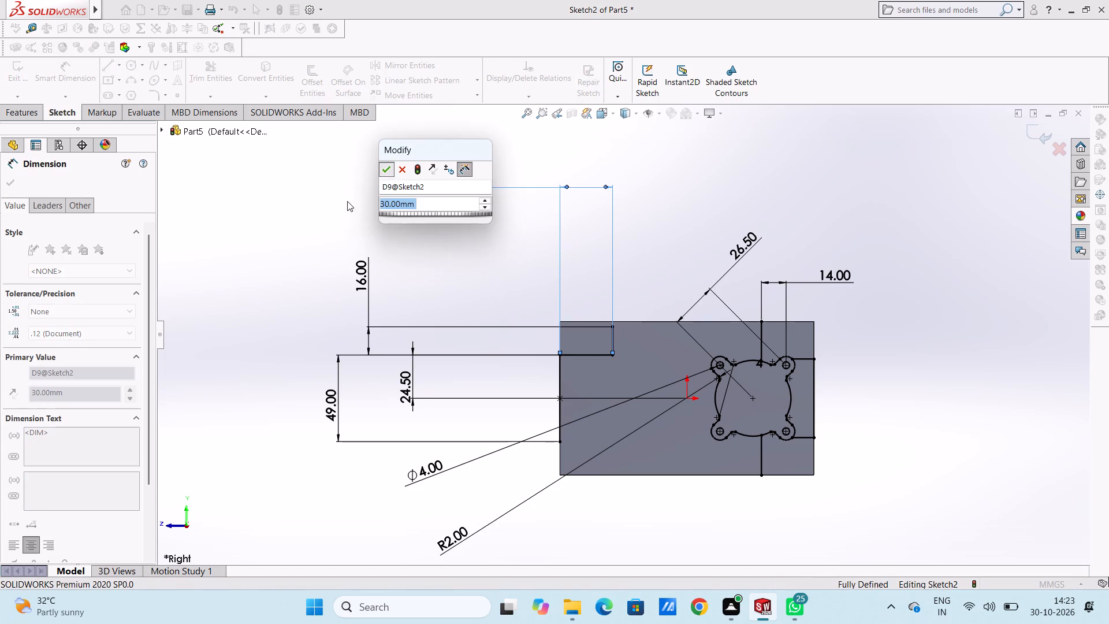
click(347, 201)
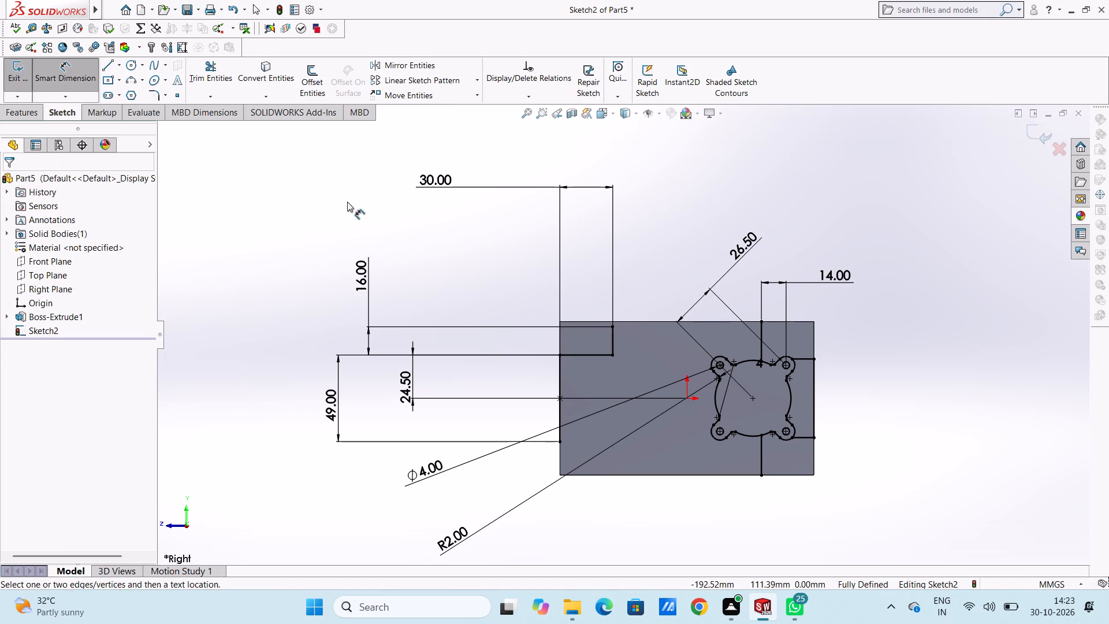
Draw a horizontal line about 135 mm long from the top of the 16 mm line to beyond the block's right edge.
click(114, 65)
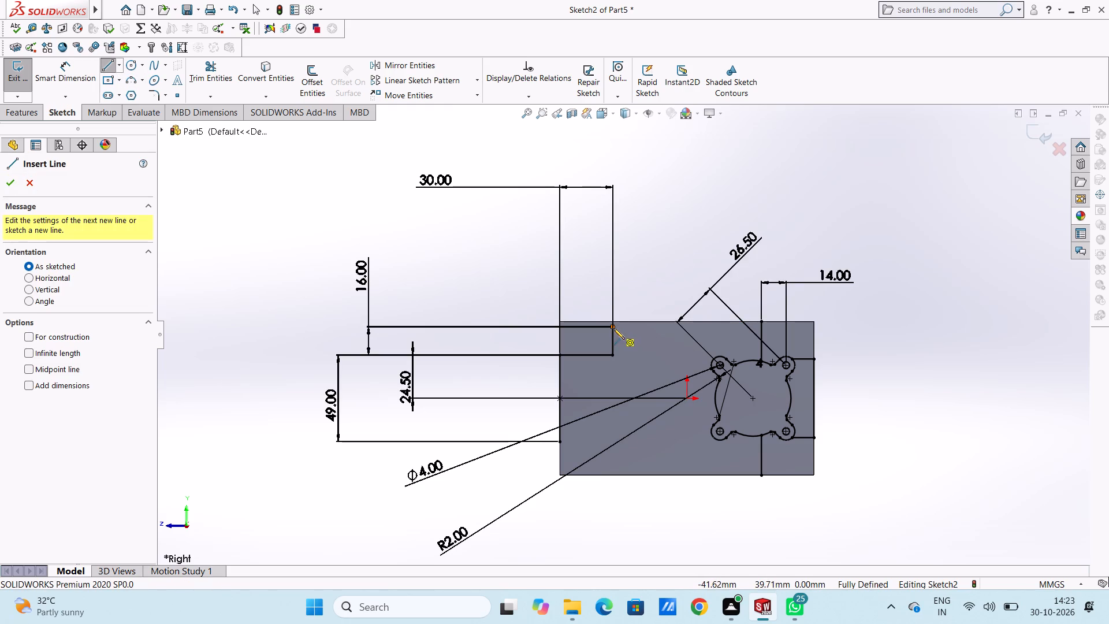
click(613, 328)
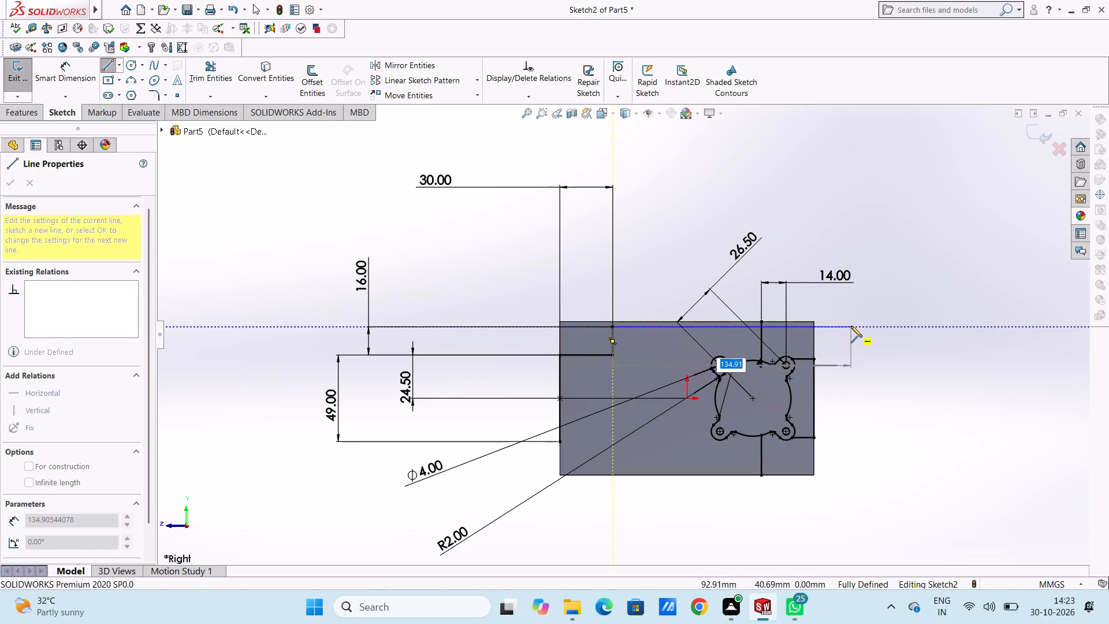
click(851, 326)
right_click(902, 232)
click(915, 242)
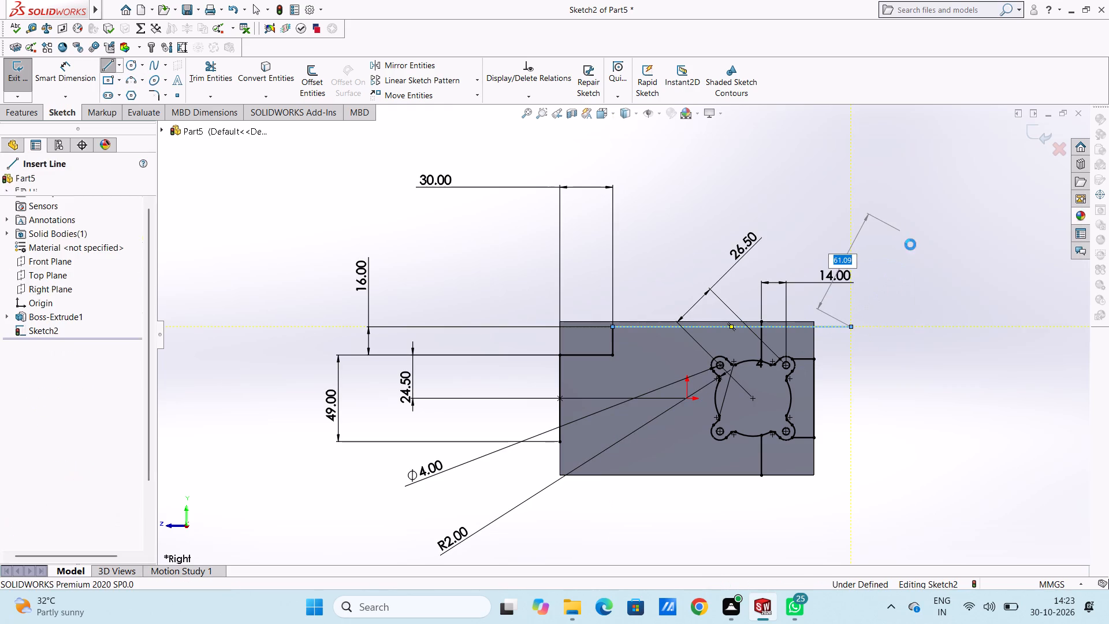
click(909, 246)
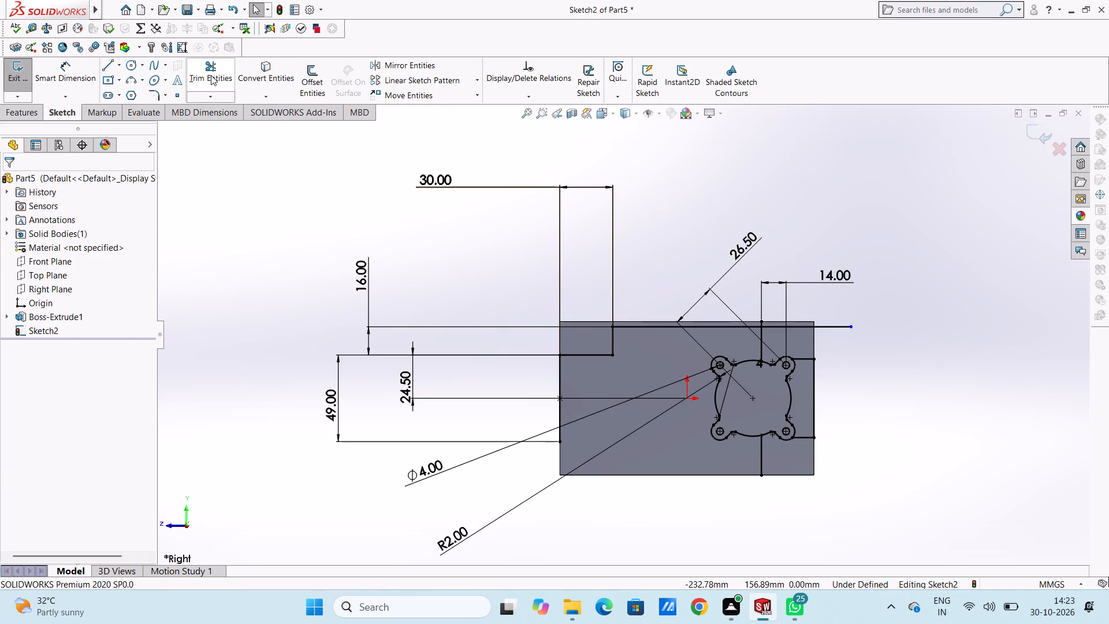
Trim the new horizontal line and the vertical connecting line above the boss profile to a corner at their intersection.
drag(211, 75, 219, 86)
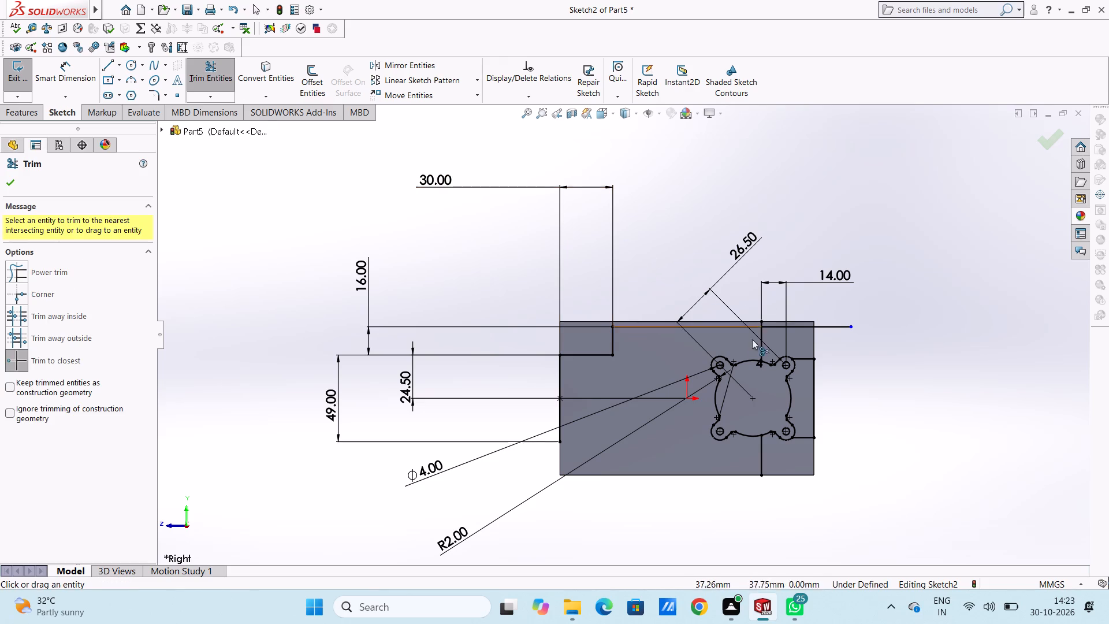
scroll(752, 352, down, 5)
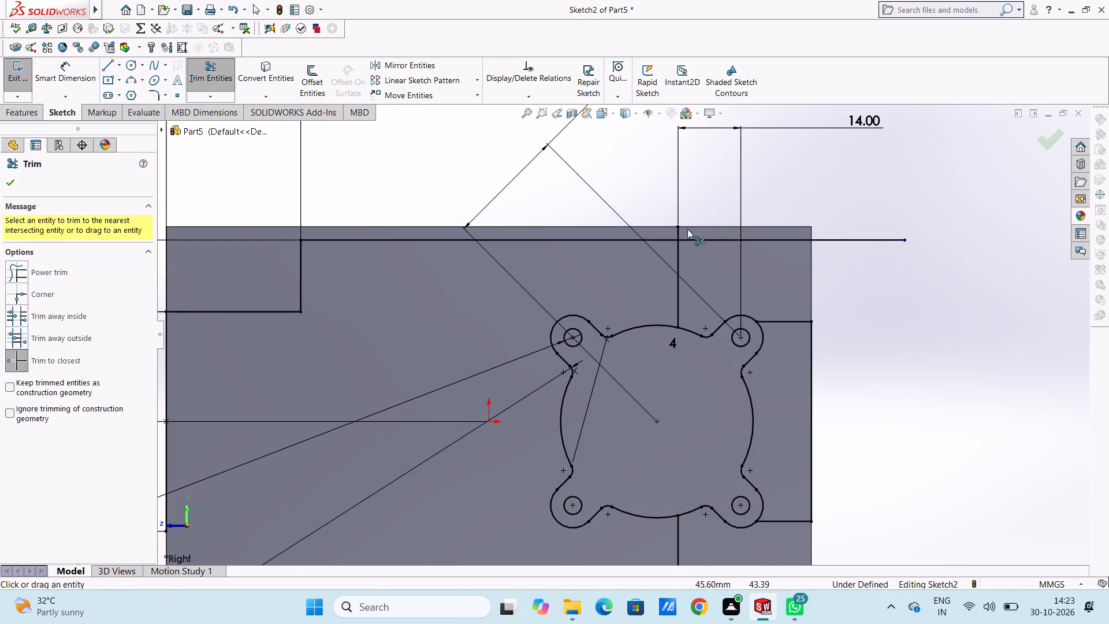
click(678, 231)
click(704, 240)
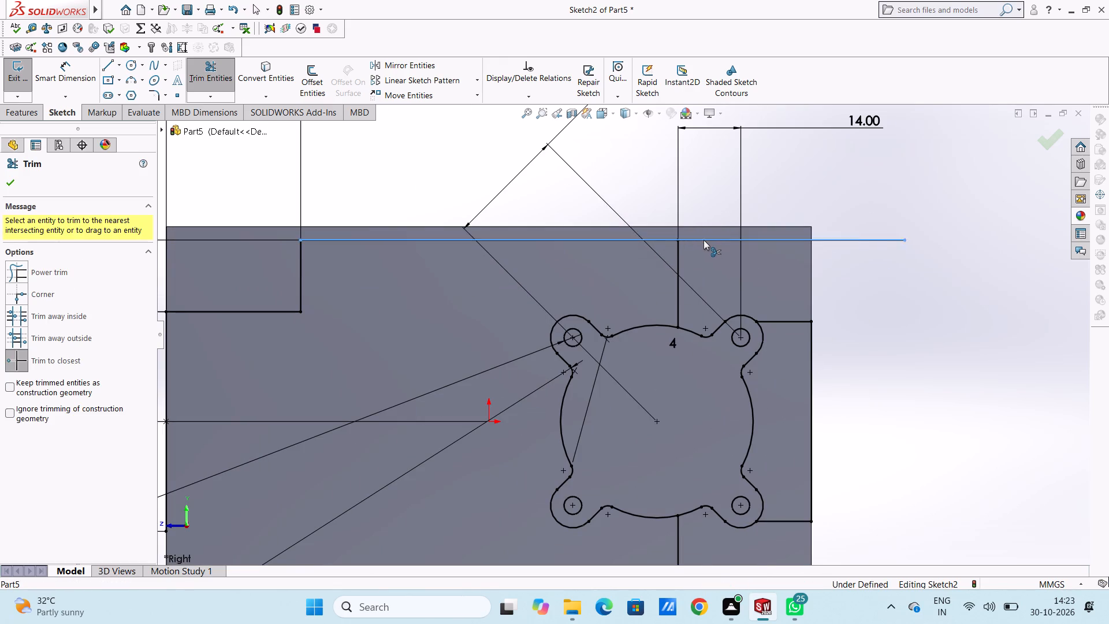
scroll(704, 240, up, 4)
scroll(632, 360, up, 3)
scroll(551, 397, down, 2)
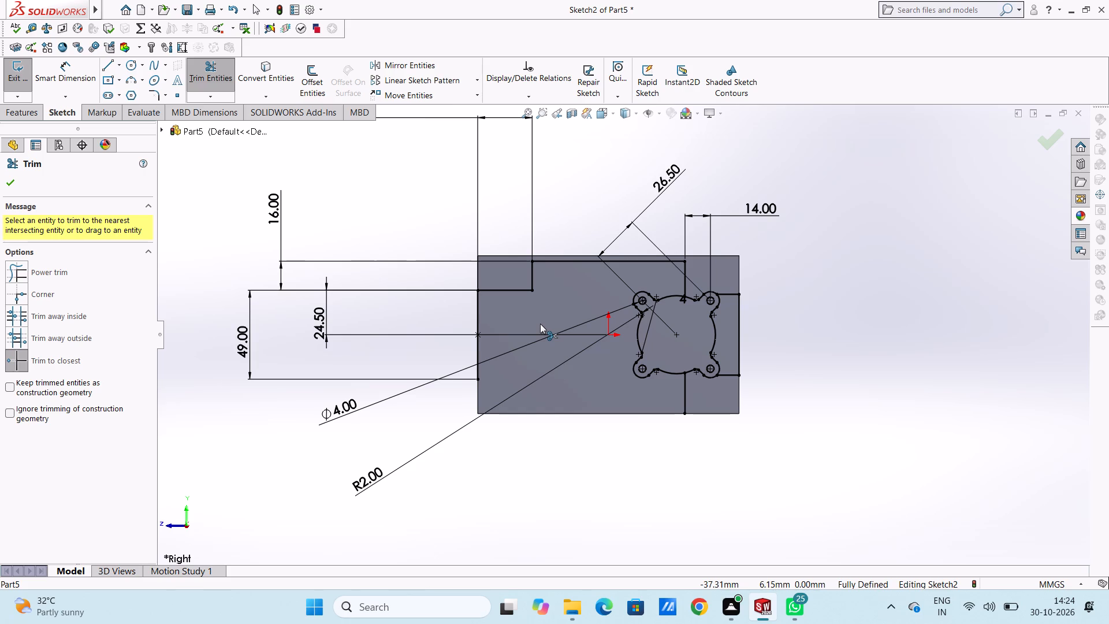
scroll(533, 321, up, 2)
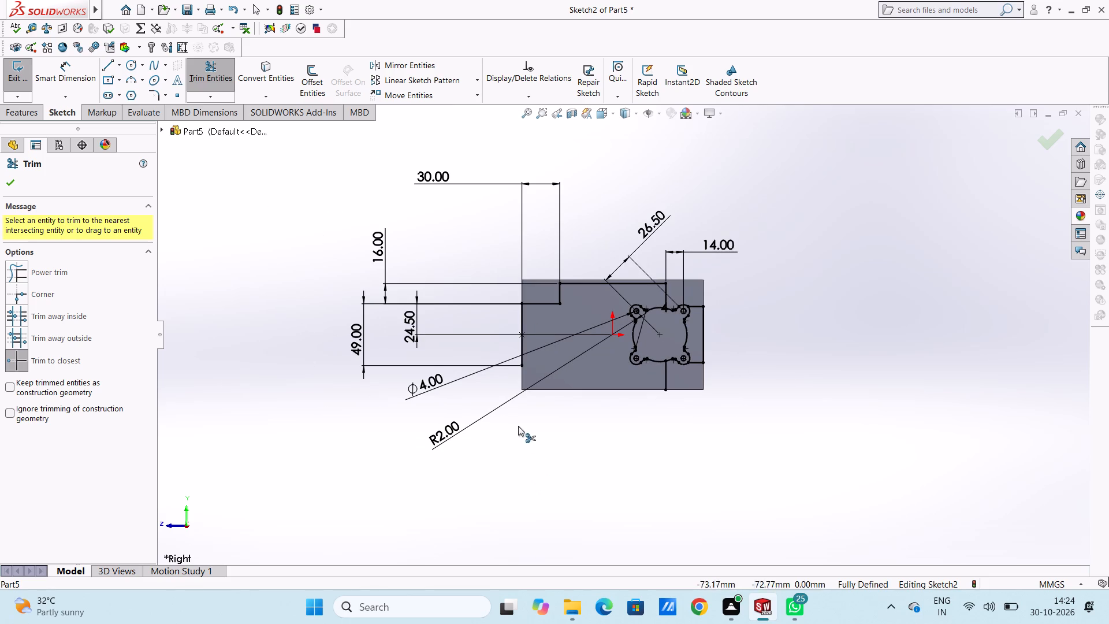
click(8, 185)
click(252, 240)
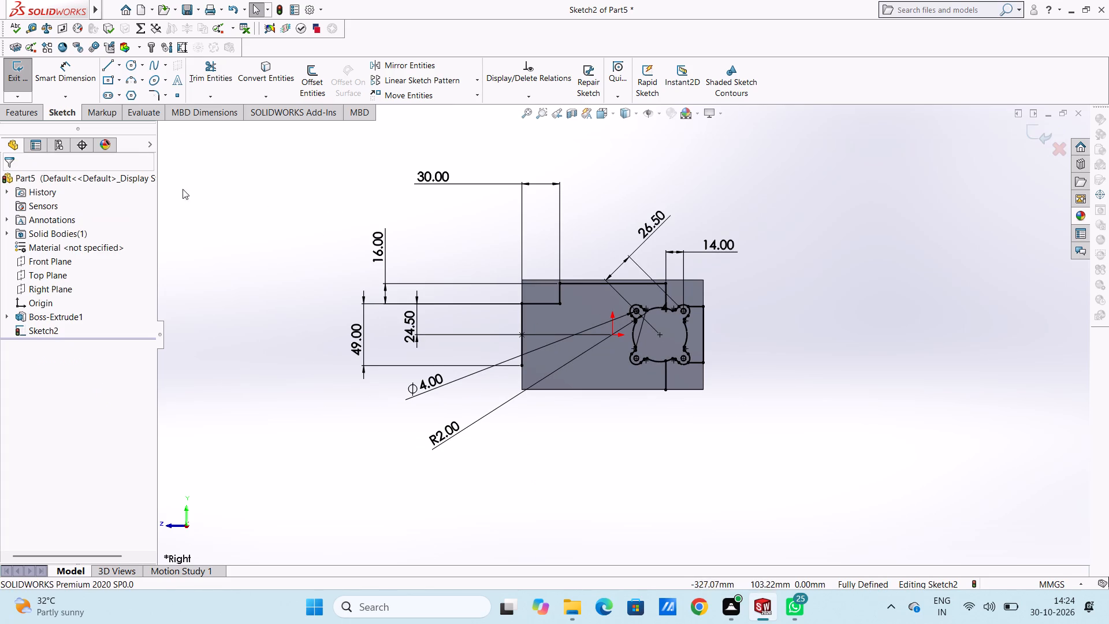
Sketch connected lines from the left-edge line's lower endpoint: horizontally to align with the upper step, 16 mm down, and about 148 mm right.
click(105, 65)
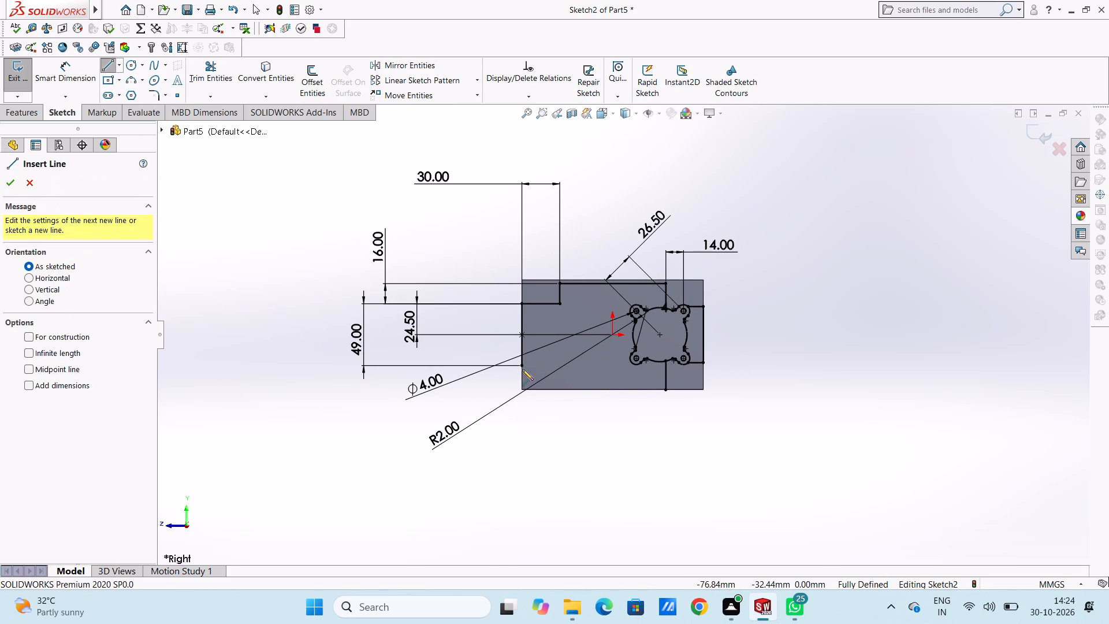
click(521, 365)
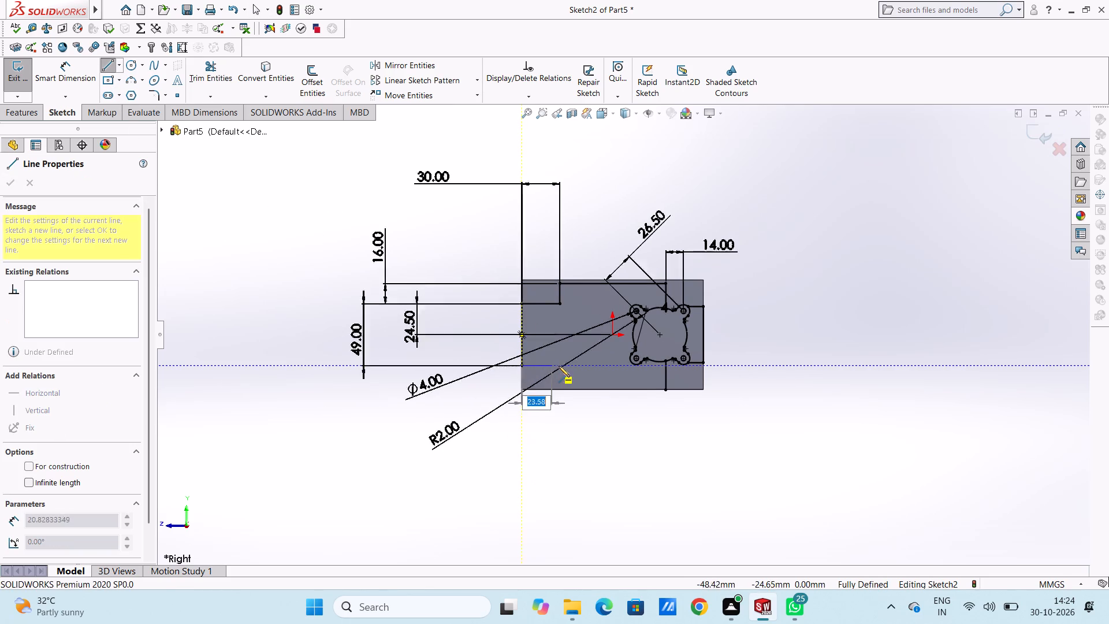
click(561, 365)
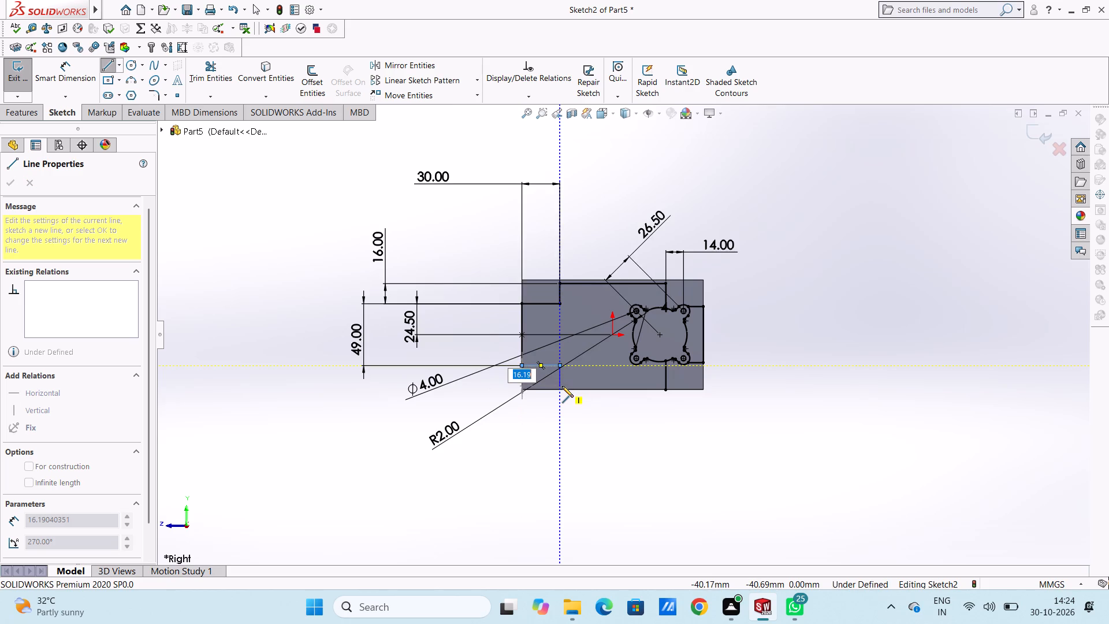
text(16)
key(Return)
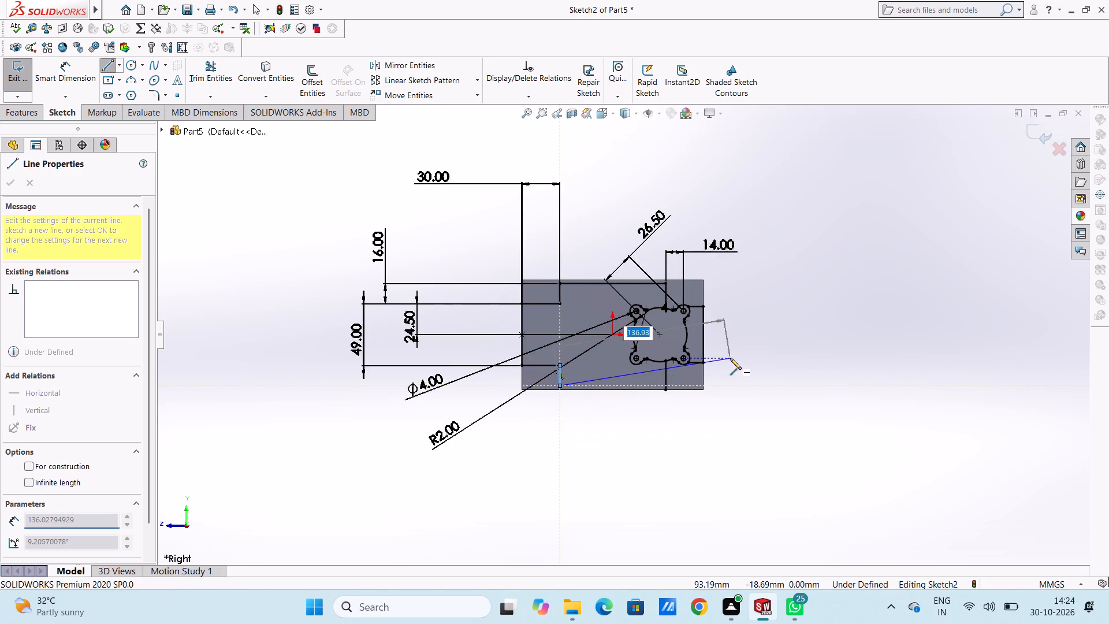
click(746, 386)
right_click(819, 281)
click(824, 288)
click(816, 299)
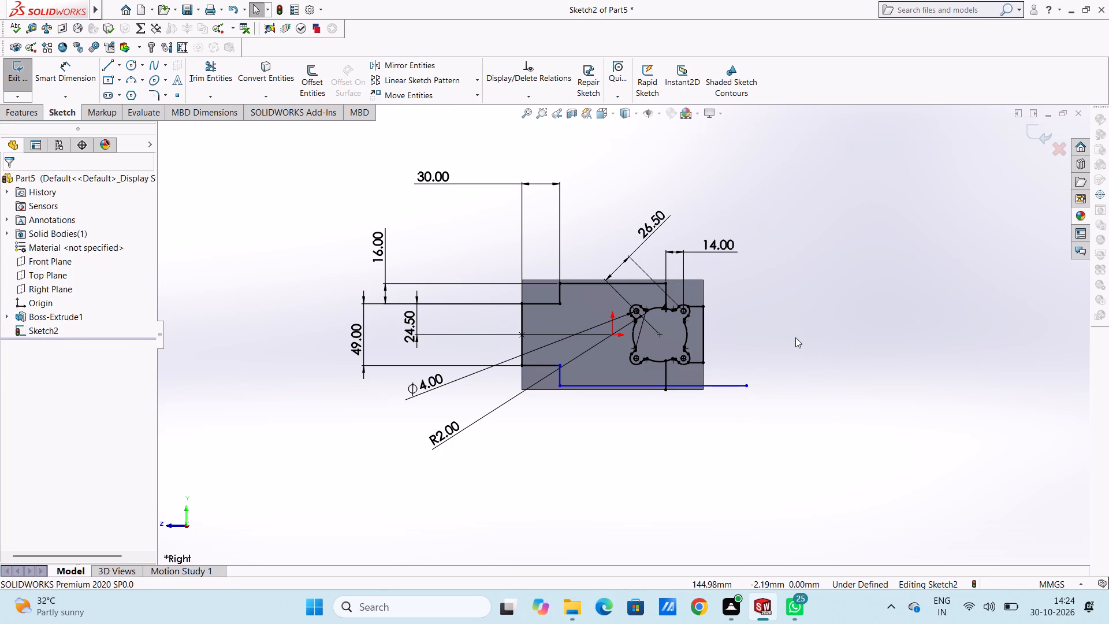
Trim the lower horizontal line and the vertical connecting line below the boss profile to a corner at their intersection.
click(216, 77)
scroll(571, 332, down, 2)
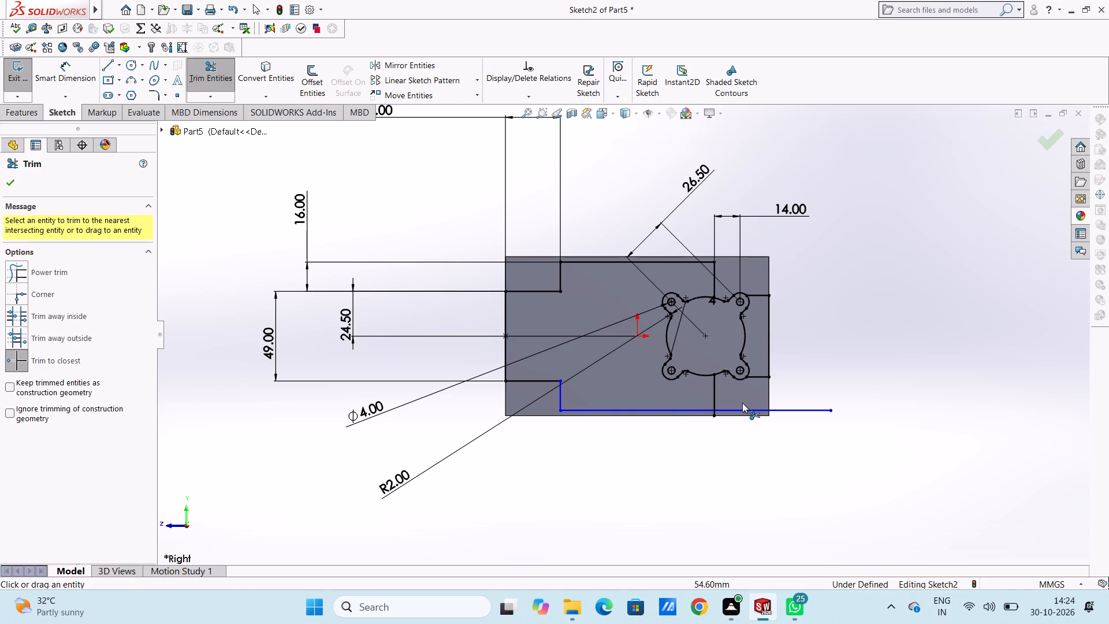
click(743, 410)
scroll(726, 418, down, 5)
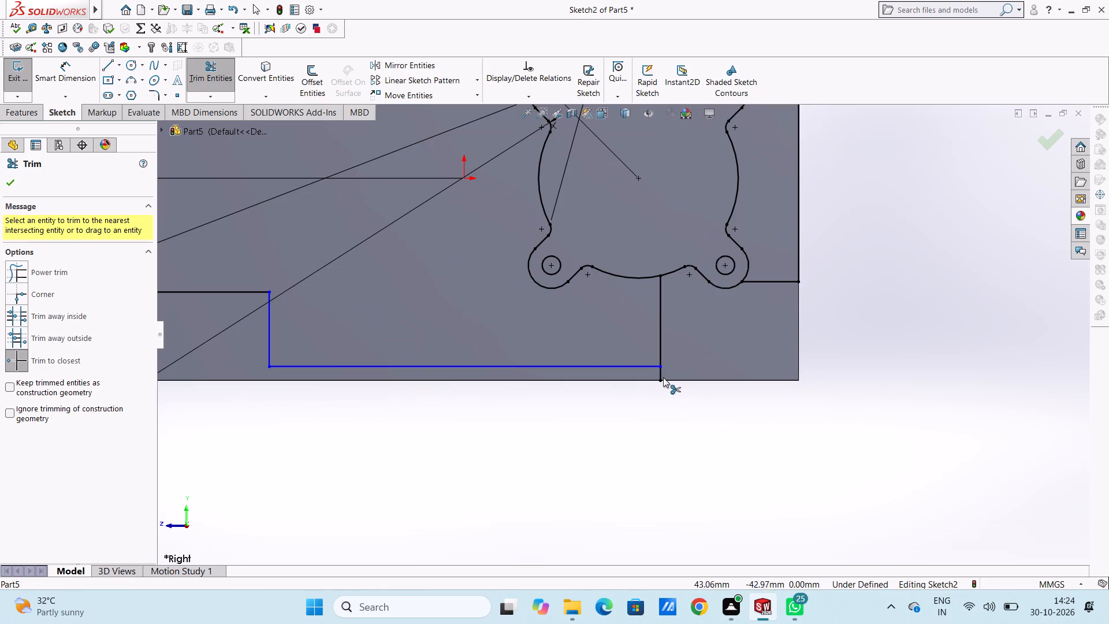
click(663, 377)
scroll(663, 377, up, 3)
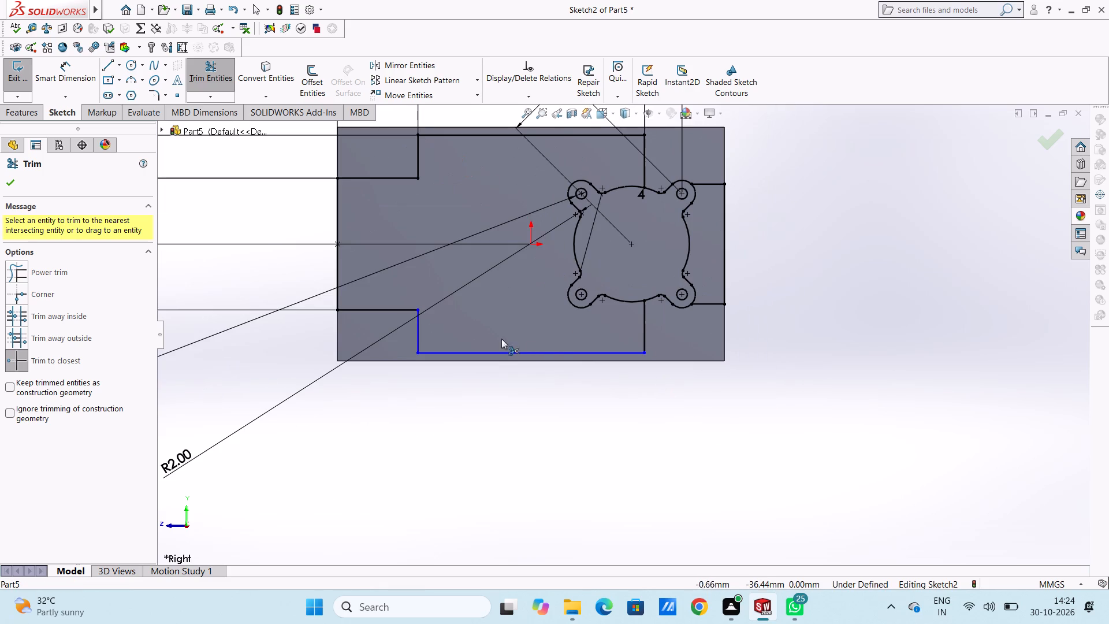
scroll(490, 333, up, 3)
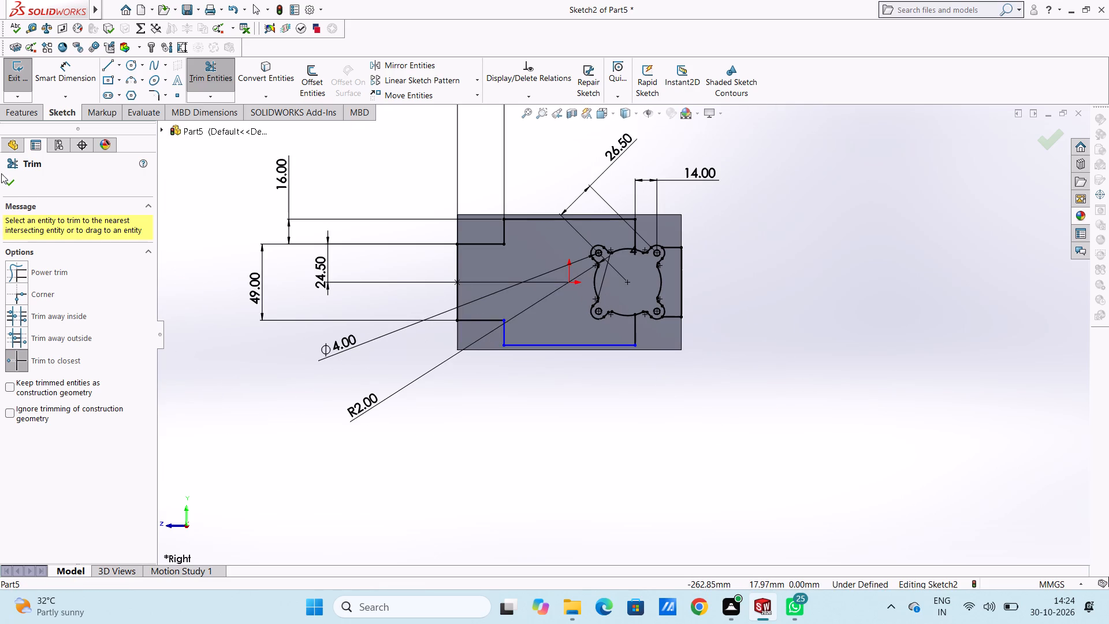
Dimension the lower step of the outline with 30 mm for its horizontal line and 16 mm for its vertical line.
click(8, 180)
click(188, 200)
click(80, 81)
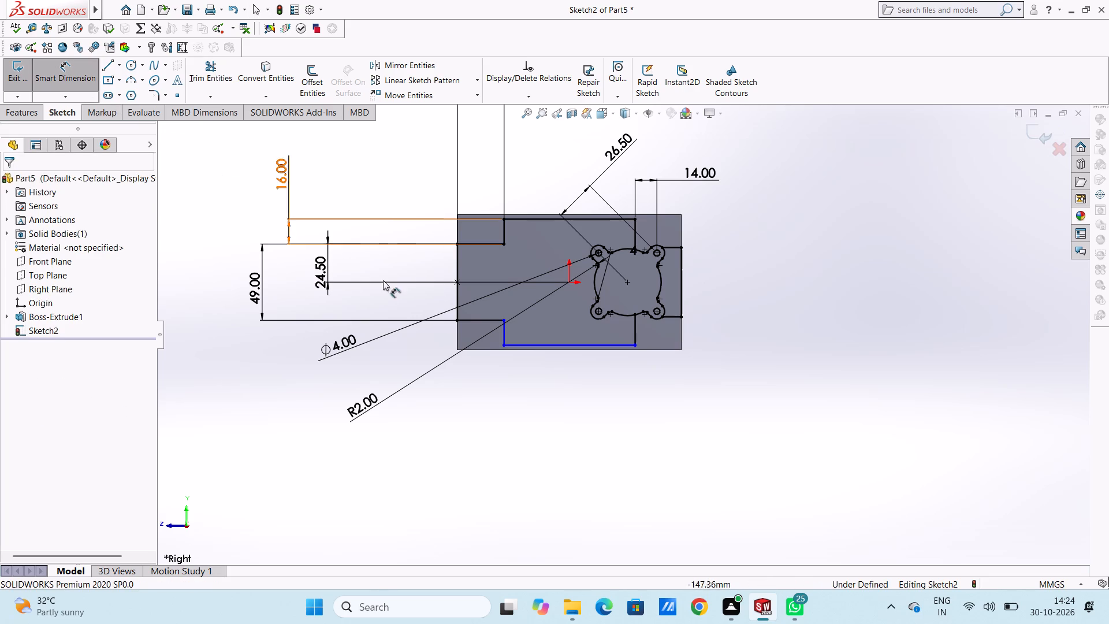
click(476, 319)
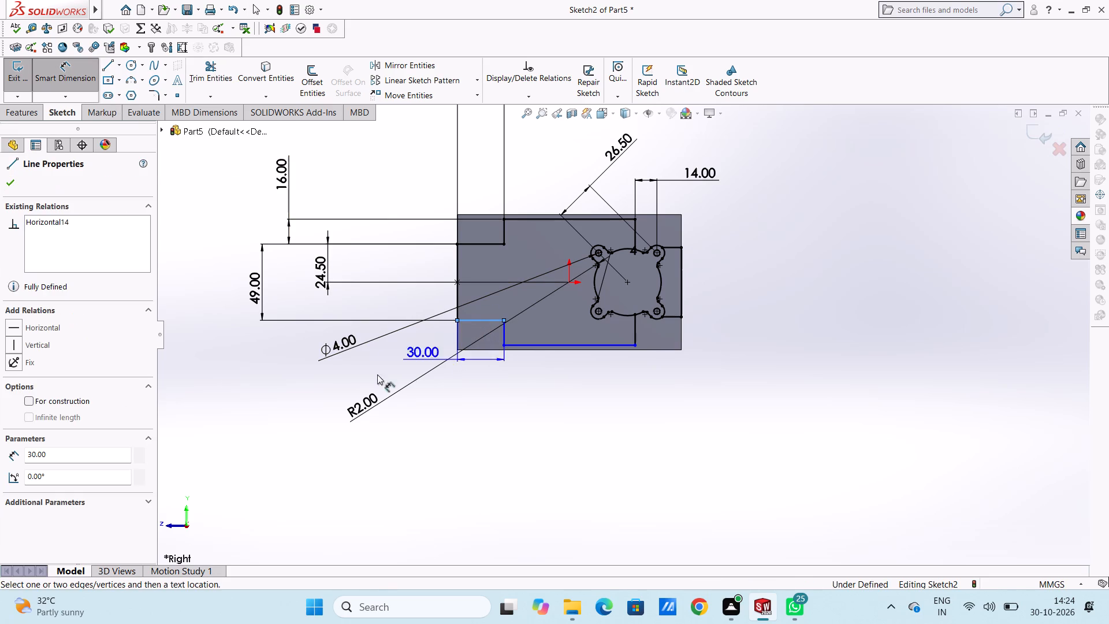
click(323, 387)
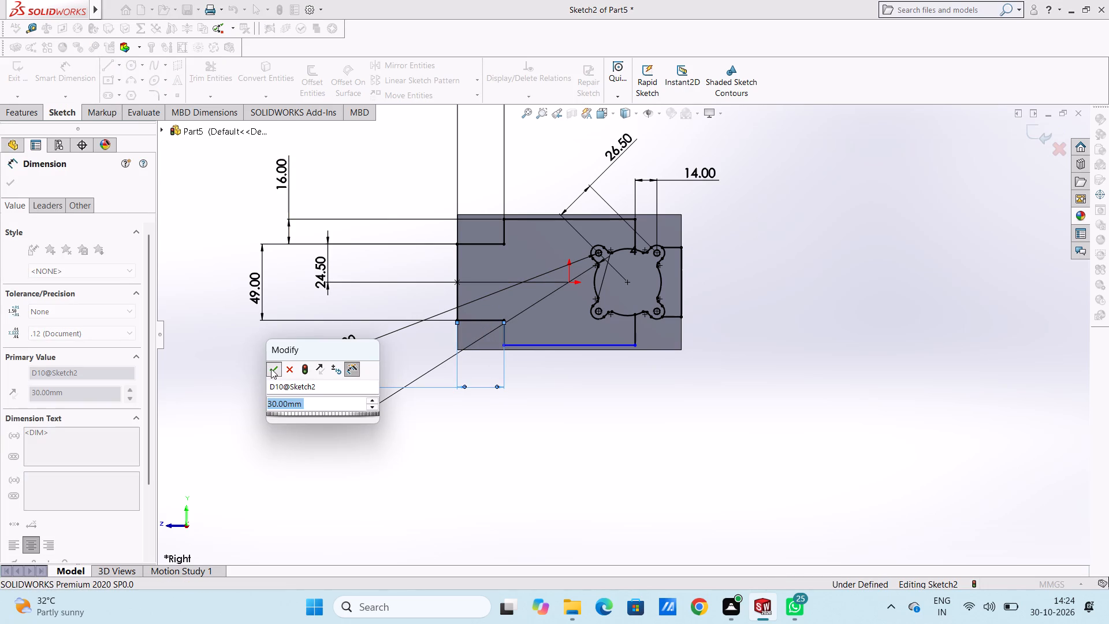
click(271, 369)
click(247, 359)
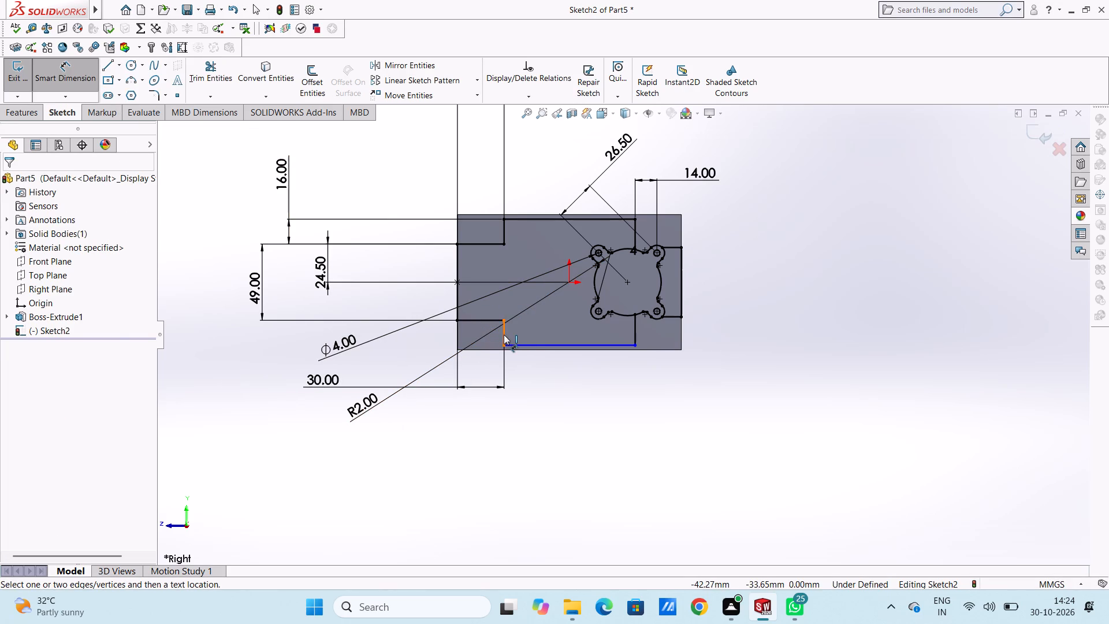
click(504, 335)
click(229, 351)
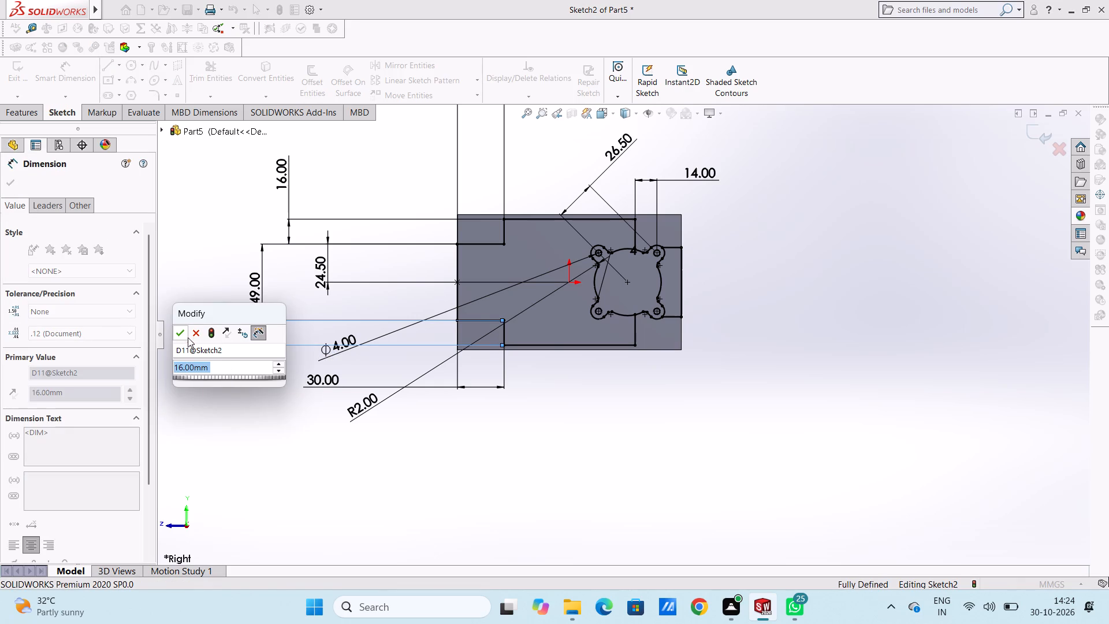
click(180, 333)
click(195, 294)
Cut-extrude the large stepped region and the small region between the boss profile and the block's edge to a blind depth of 10 mm.
scroll(410, 281, up, 3)
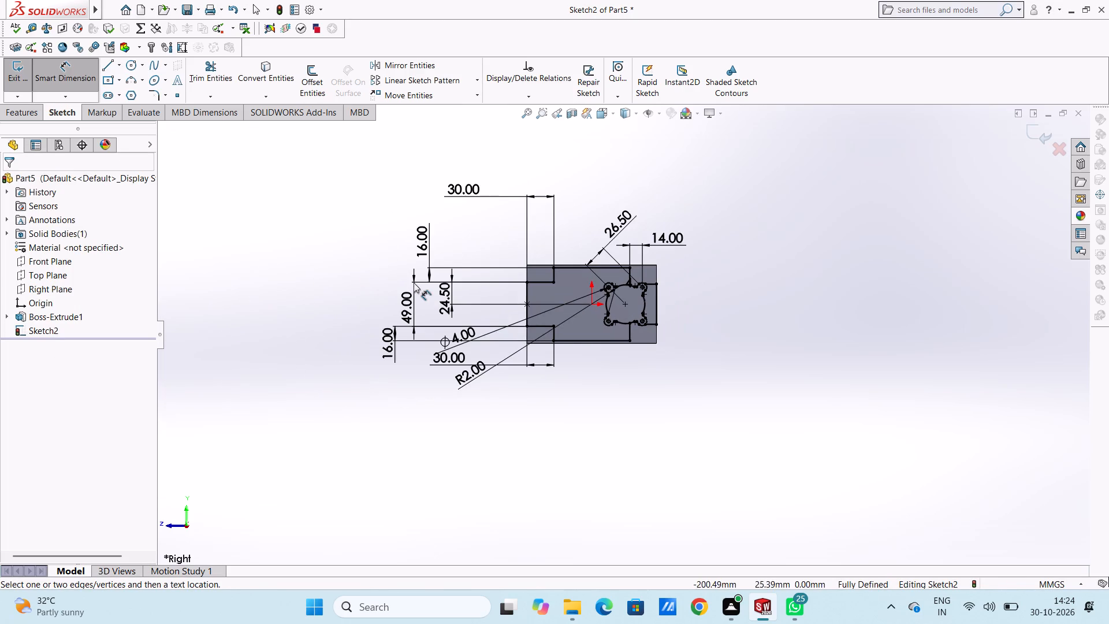
middle_drag(371, 258, 405, 292)
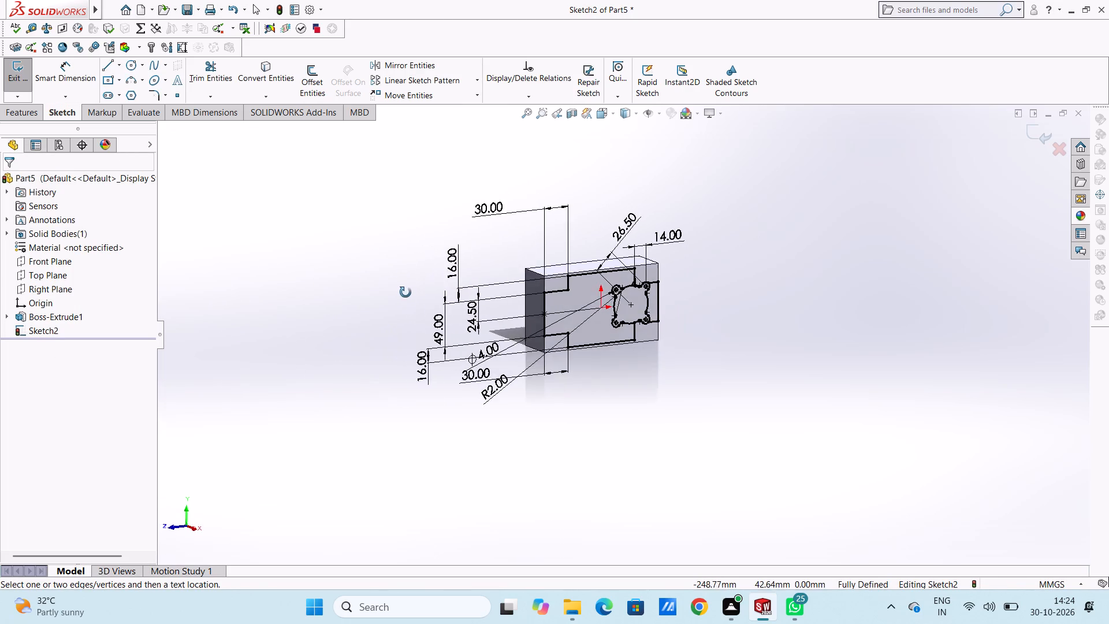
middle_drag(405, 292, 392, 283)
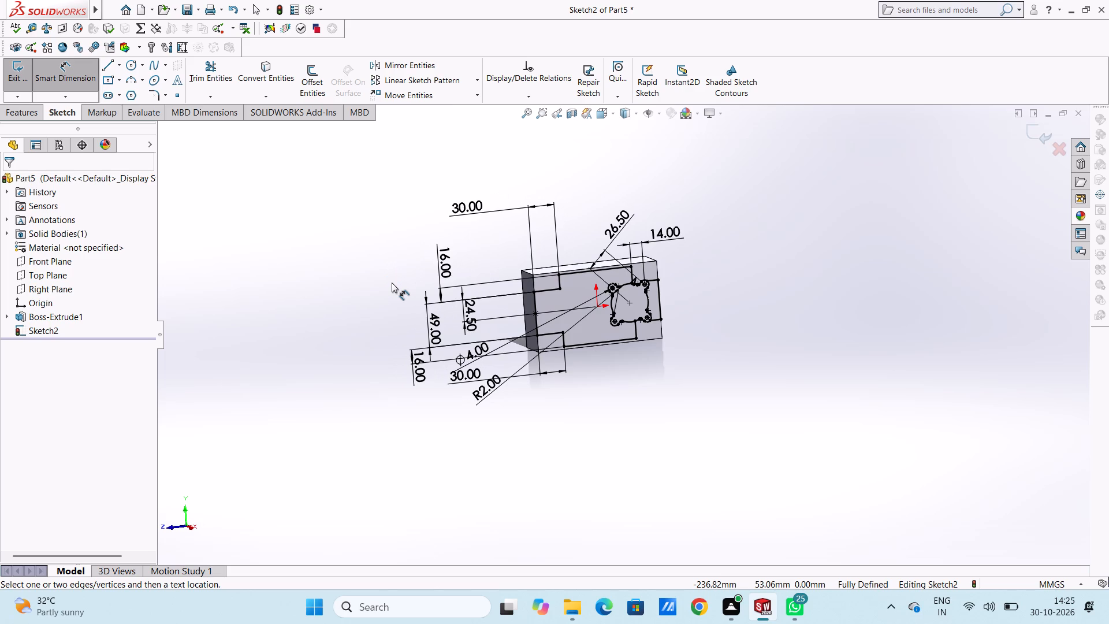
scroll(583, 313, down, 1)
scroll(571, 232, down, 2)
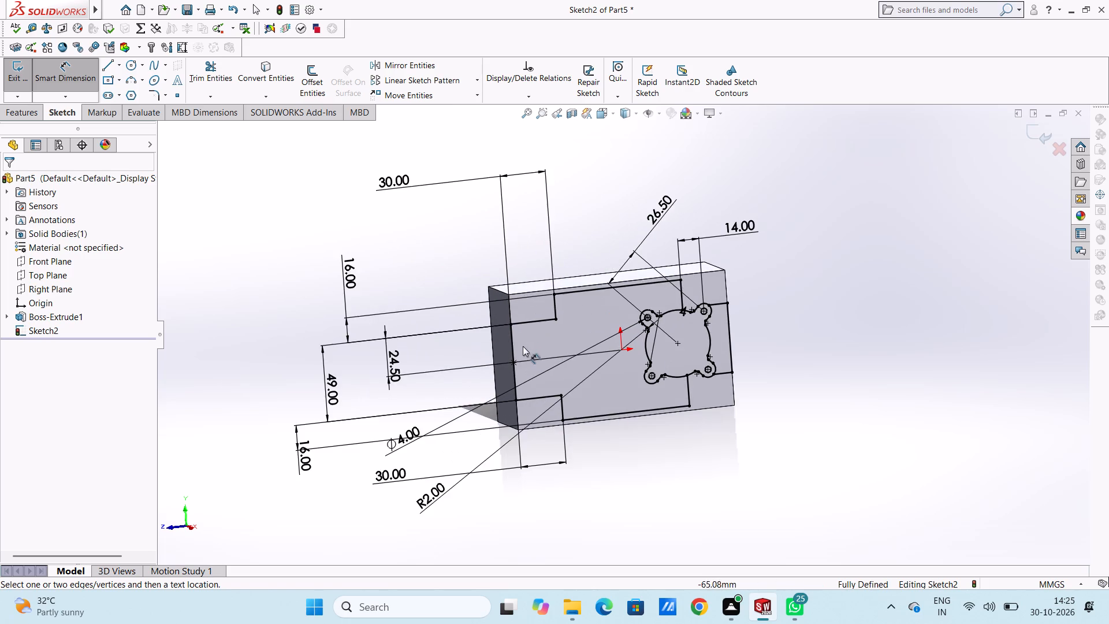
scroll(523, 347, up, 1)
scroll(553, 374, down, 2)
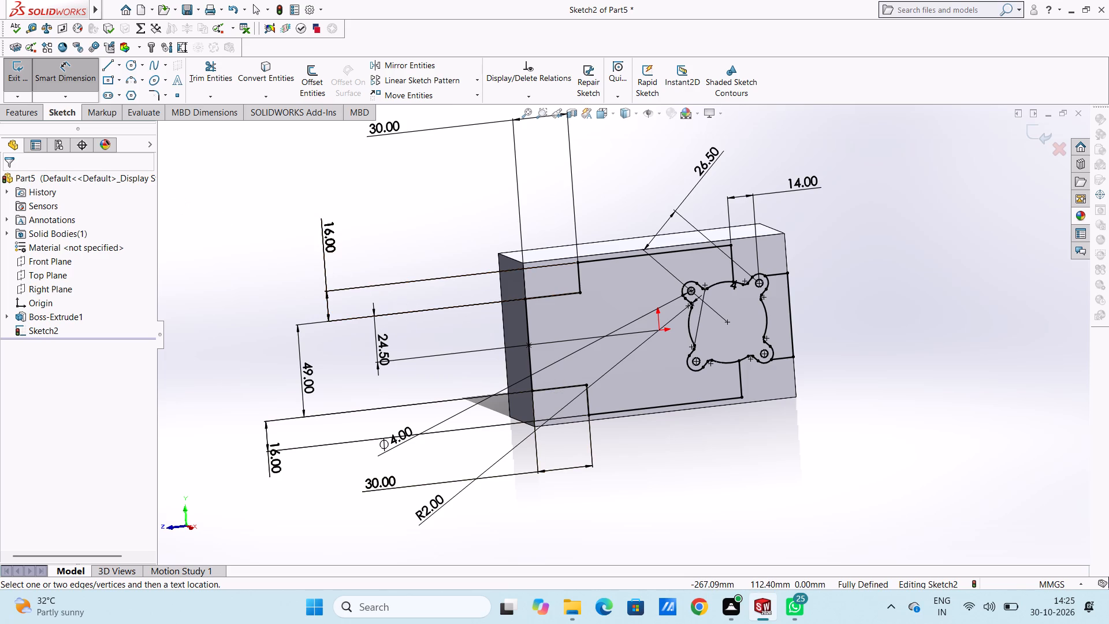
click(68, 69)
click(23, 109)
click(209, 72)
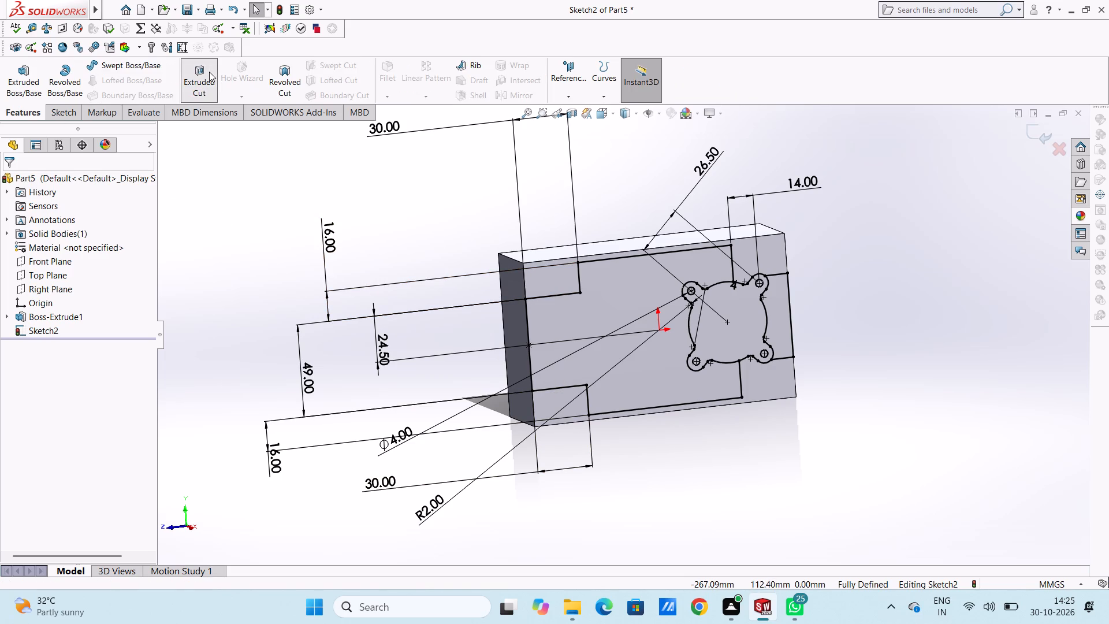
click(552, 318)
click(781, 317)
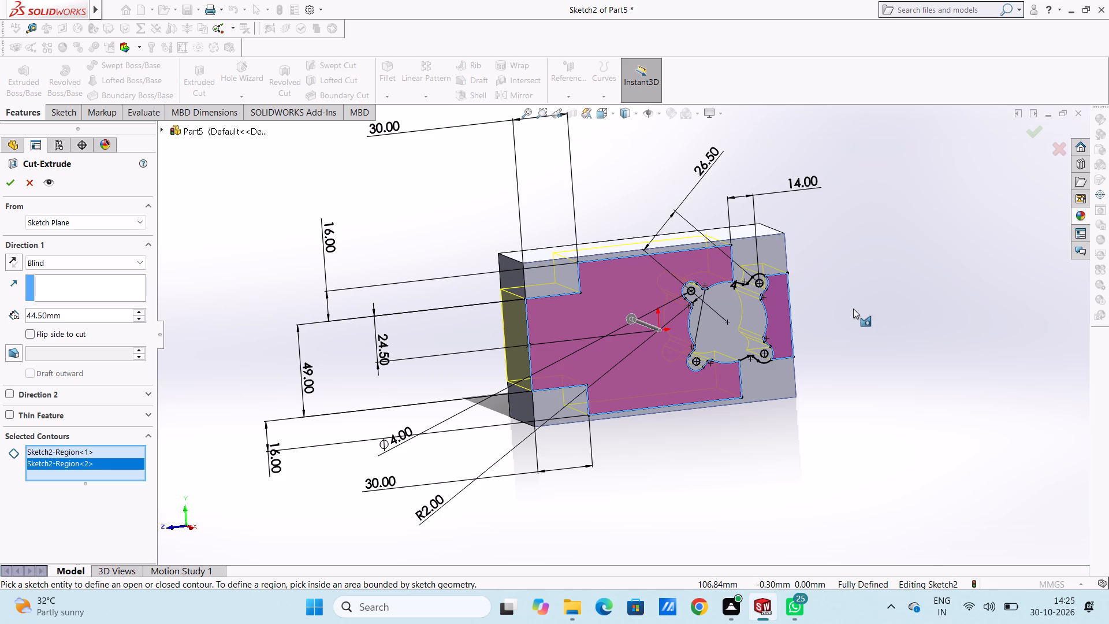
middle_drag(454, 235, 538, 258)
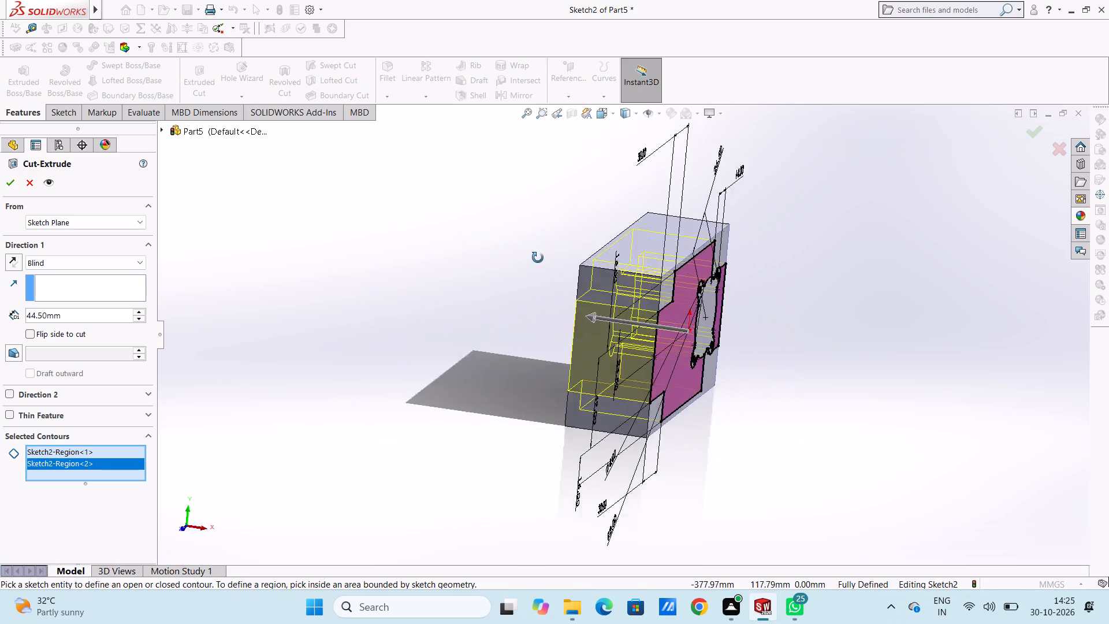
middle_drag(538, 258, 501, 261)
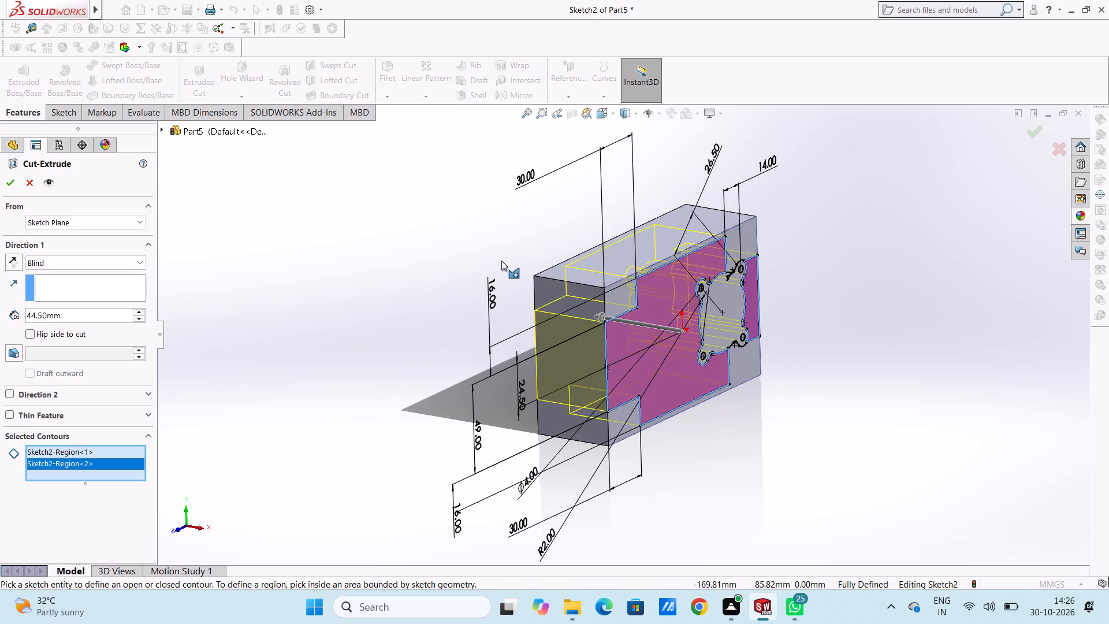
middle_drag(466, 311, 499, 299)
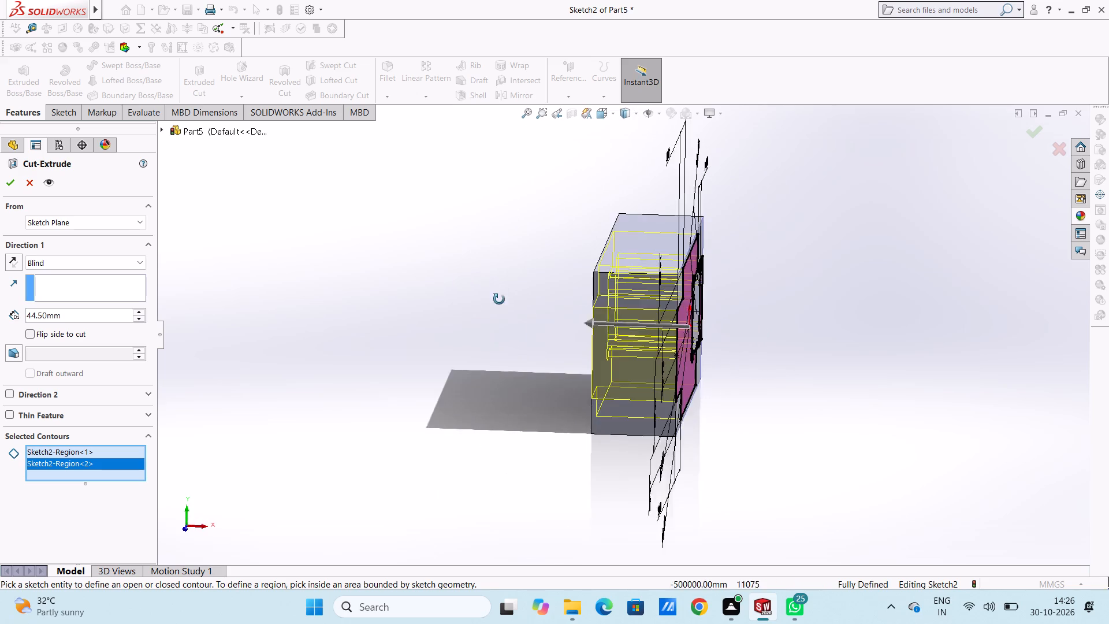
middle_drag(499, 299, 458, 297)
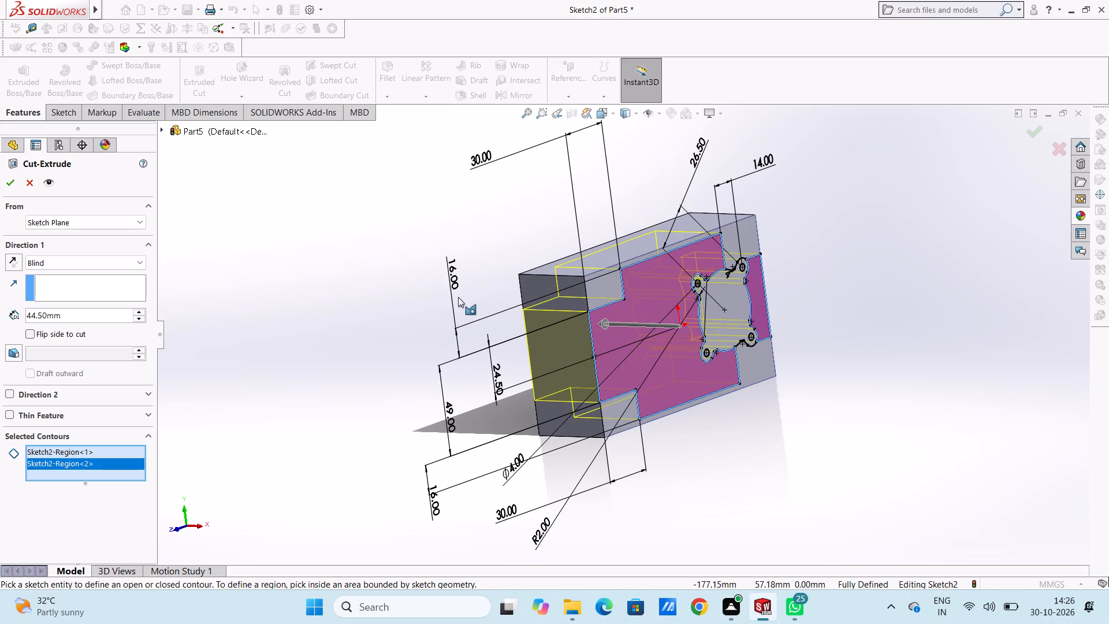
double_click(112, 317)
text(10)
key(Return)
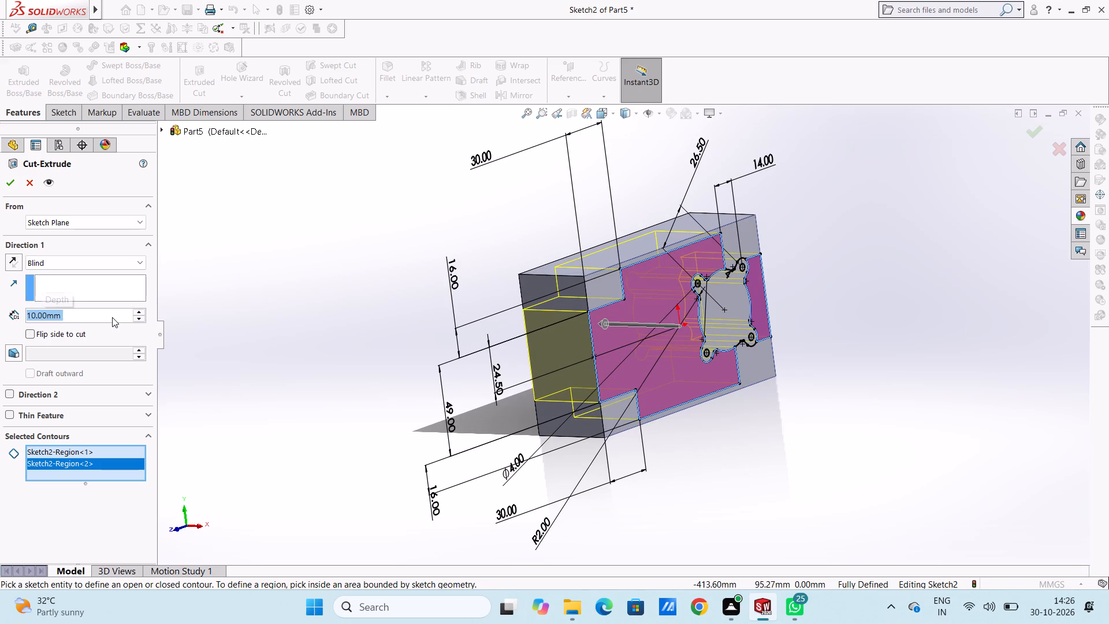
click(12, 181)
click(292, 242)
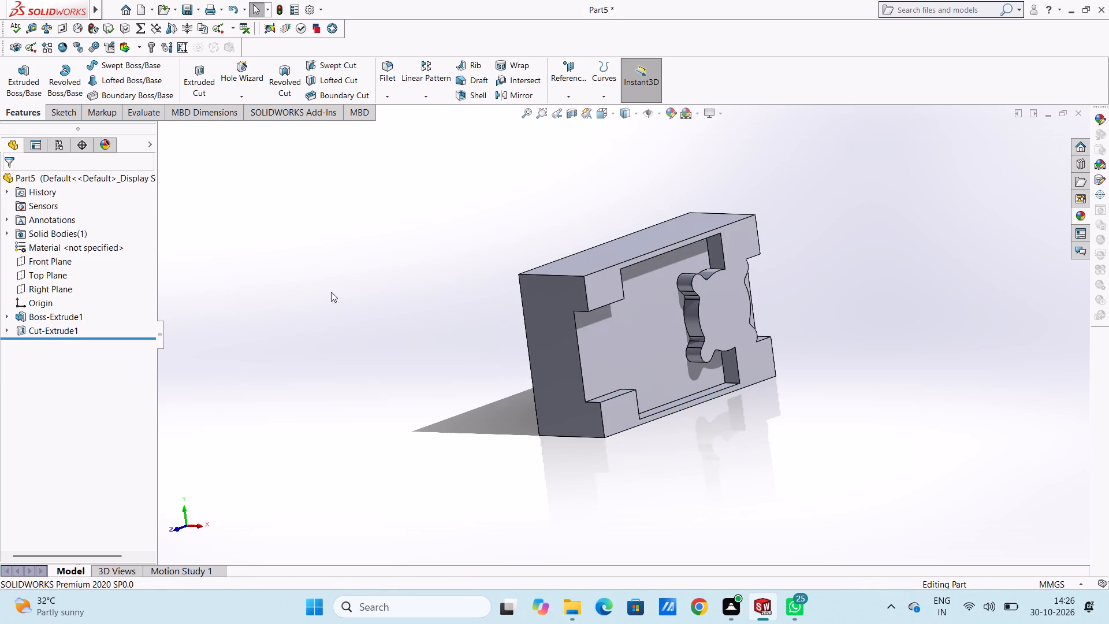
Examine the new pocket and the raised boss profile on the block from several angles.
middle_drag(332, 292, 308, 233)
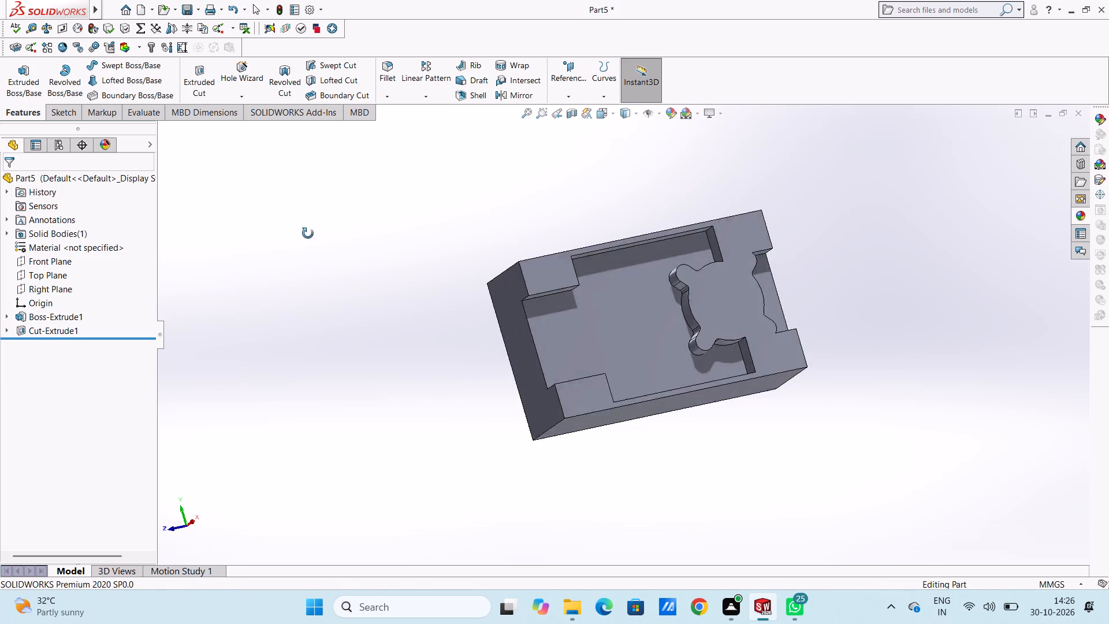
middle_drag(308, 233, 340, 201)
middle_drag(415, 350, 382, 321)
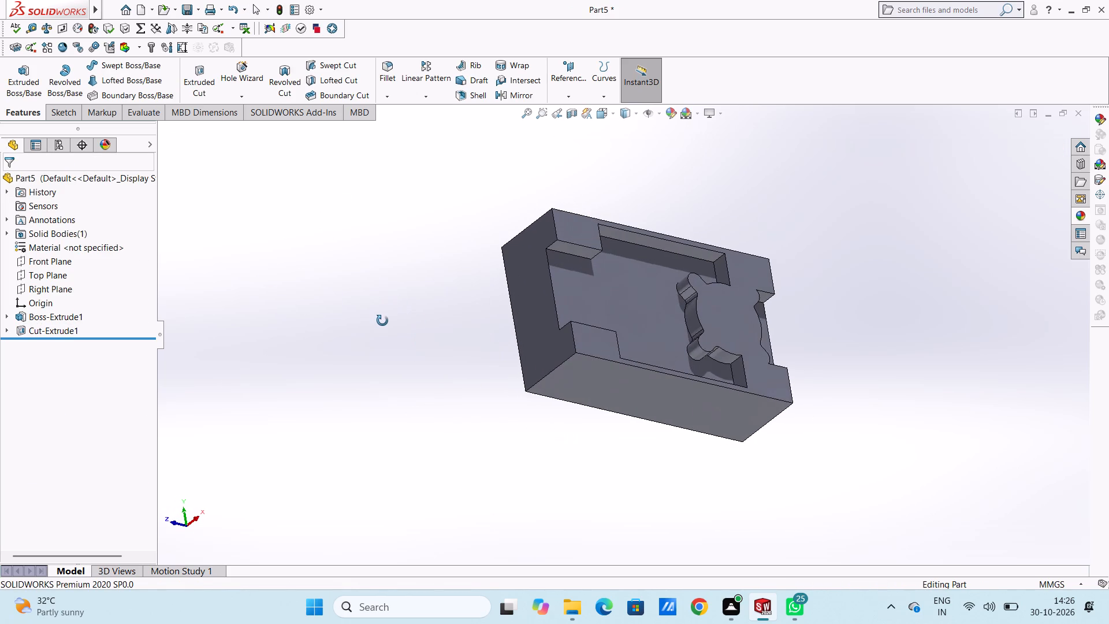
middle_drag(382, 321, 430, 407)
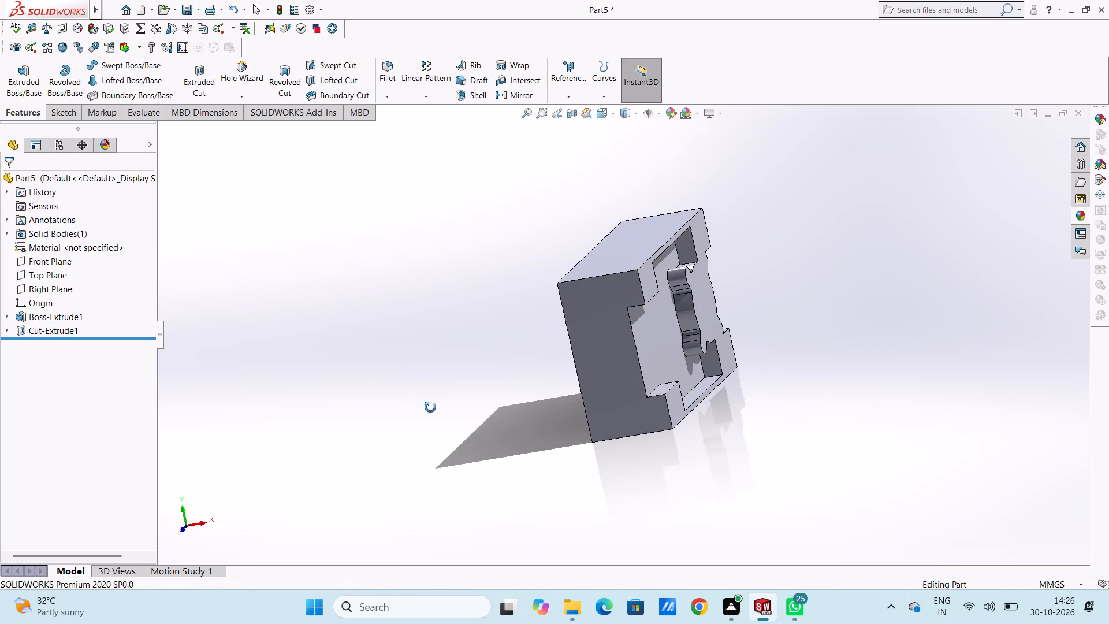
middle_drag(430, 407, 426, 470)
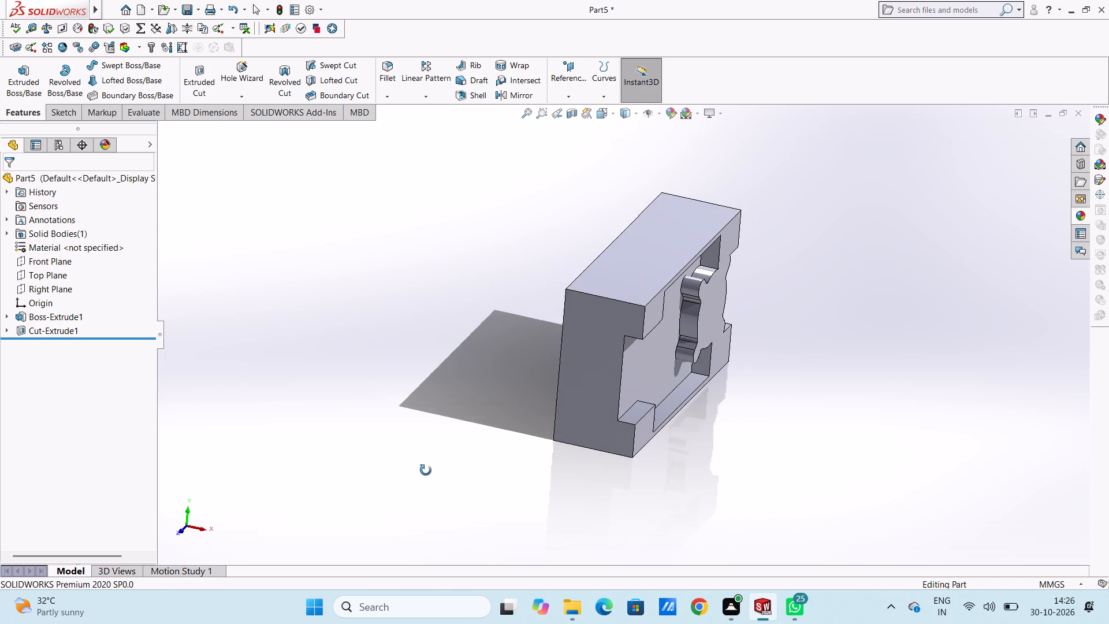
middle_drag(426, 470, 395, 437)
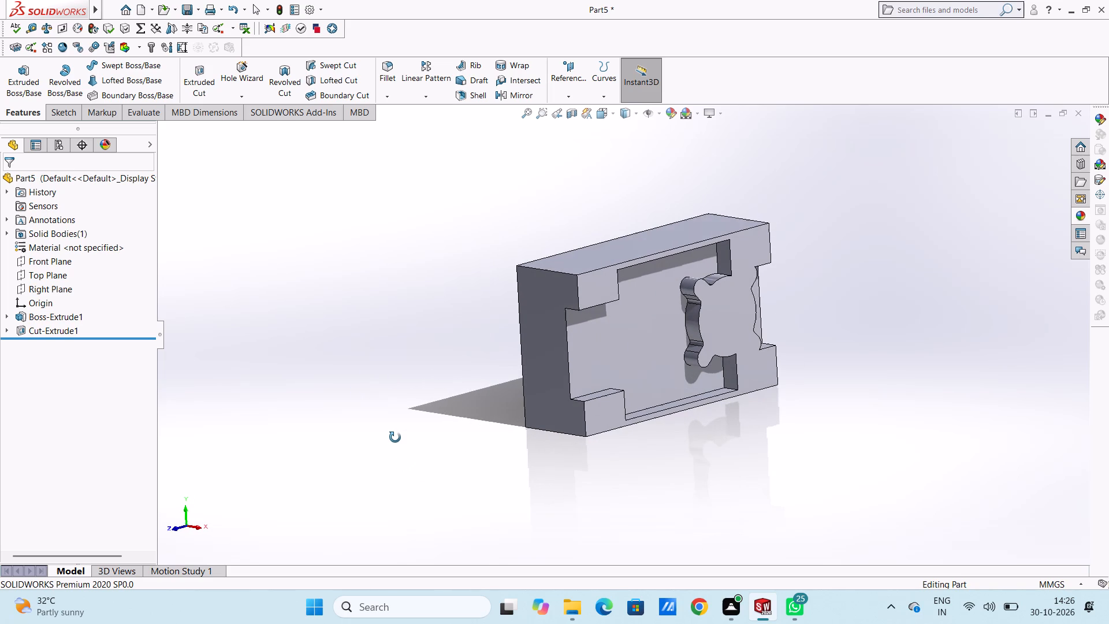
middle_drag(395, 437, 396, 437)
middle_drag(396, 437, 398, 439)
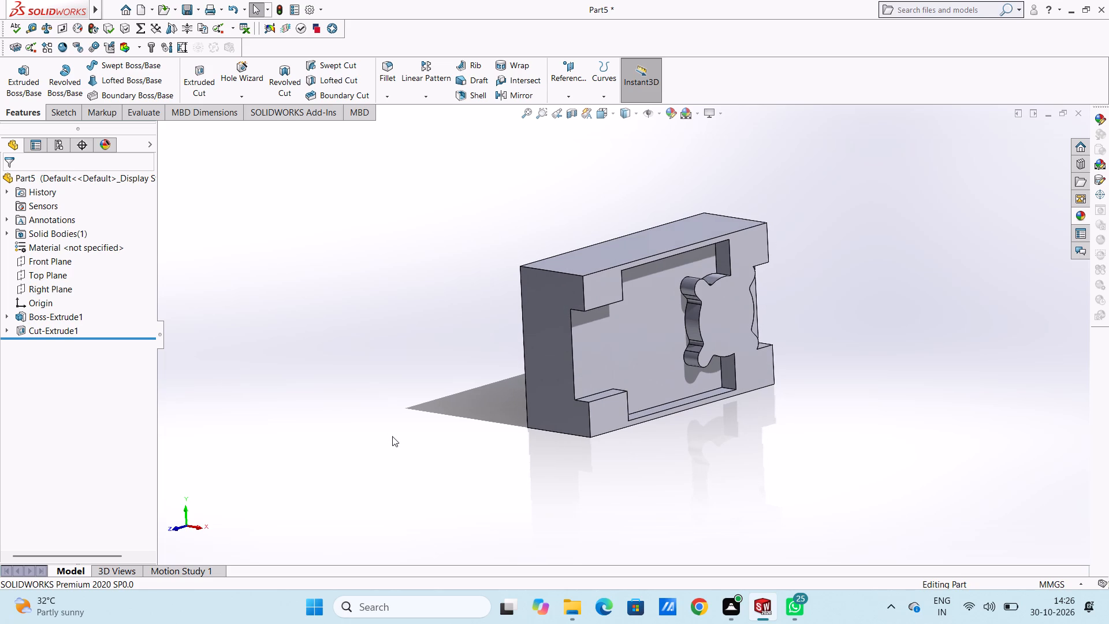
middle_drag(399, 426, 436, 419)
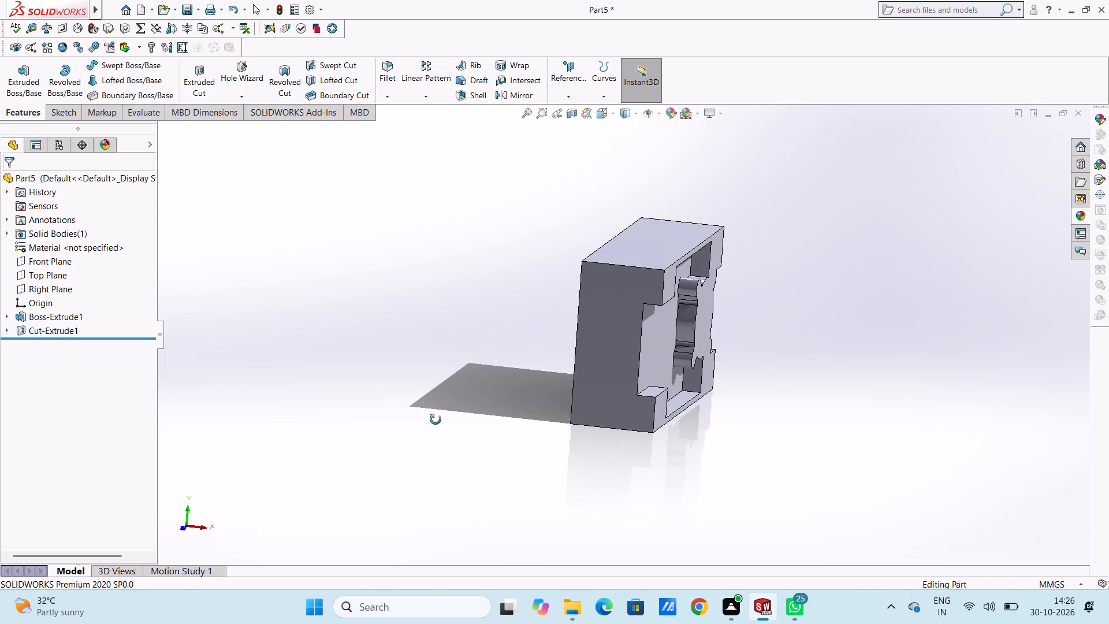
middle_drag(436, 419, 426, 419)
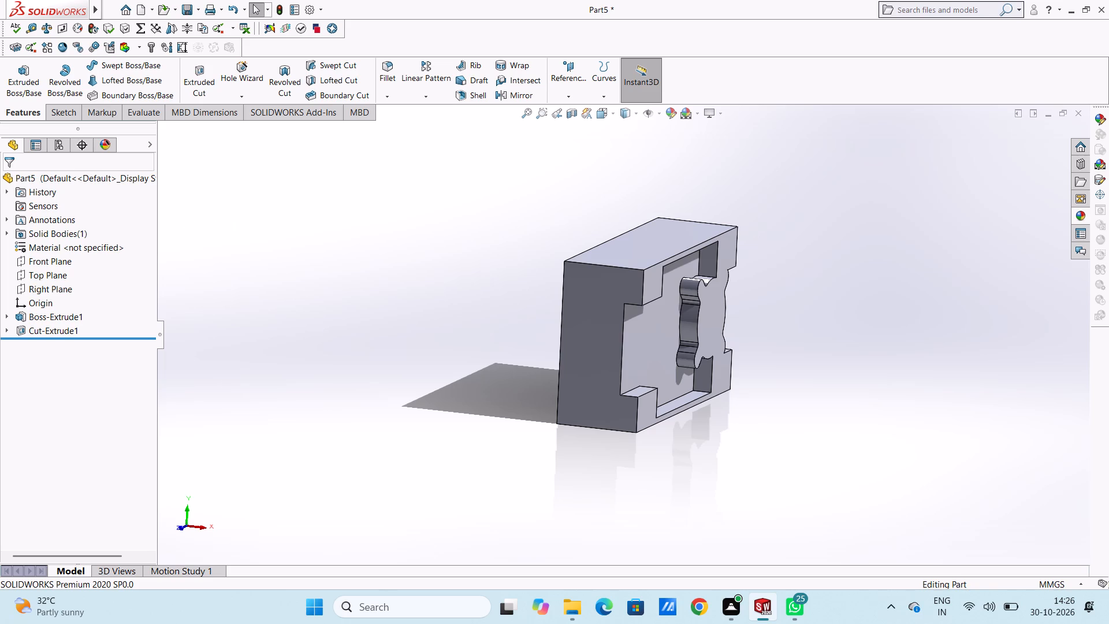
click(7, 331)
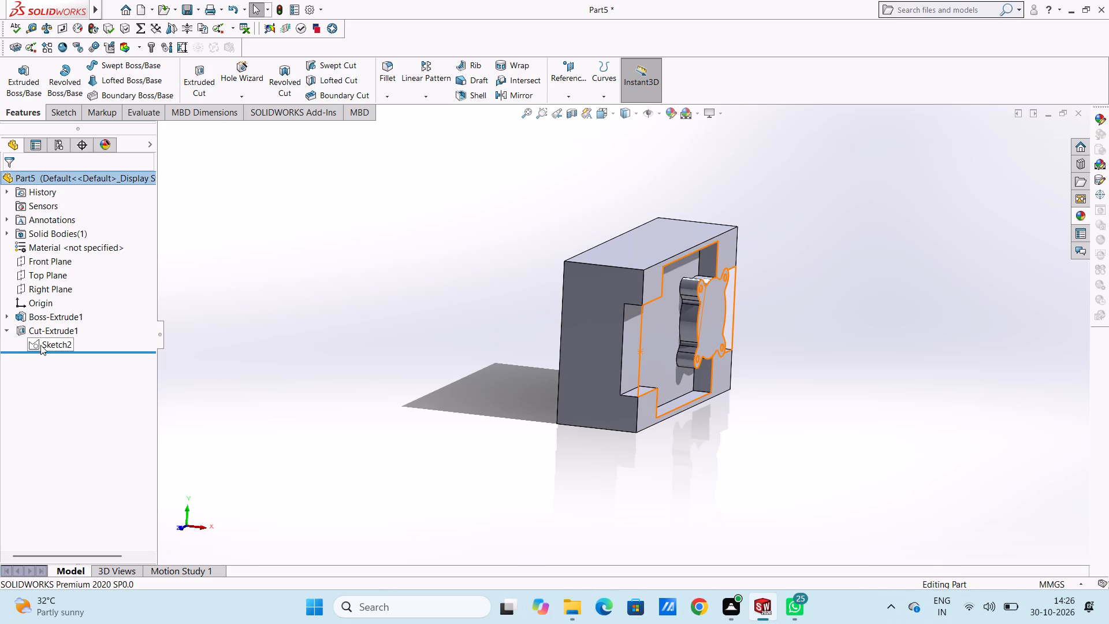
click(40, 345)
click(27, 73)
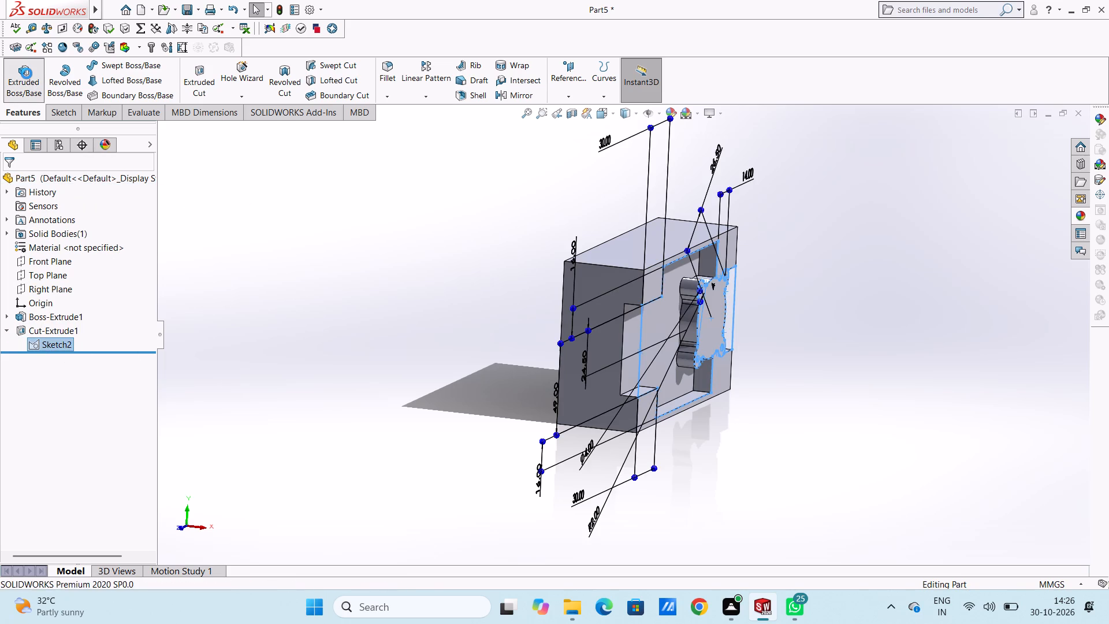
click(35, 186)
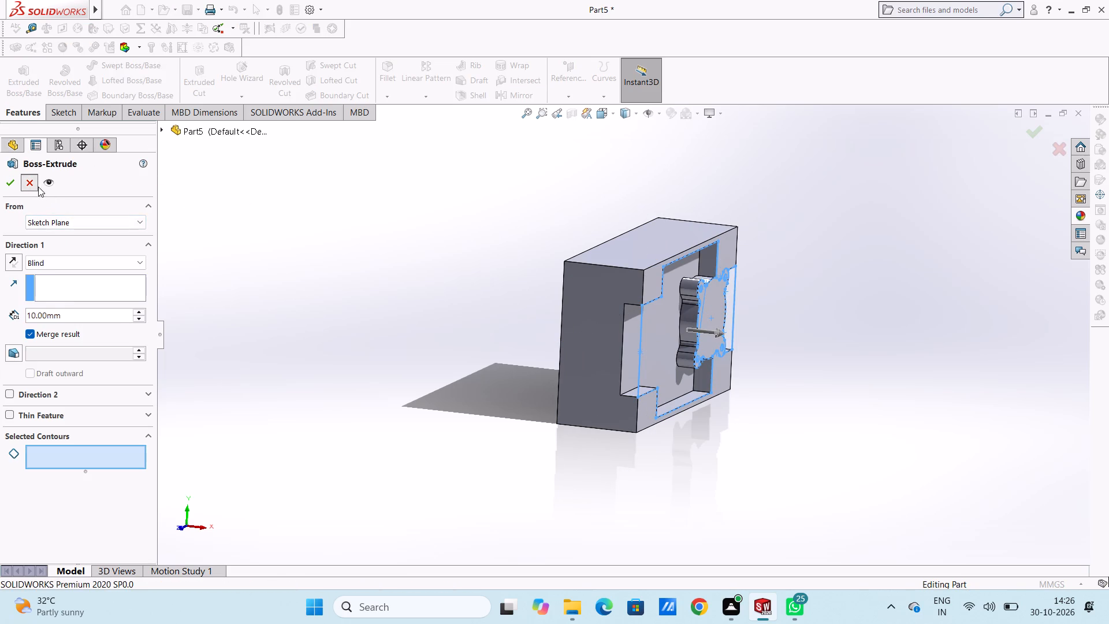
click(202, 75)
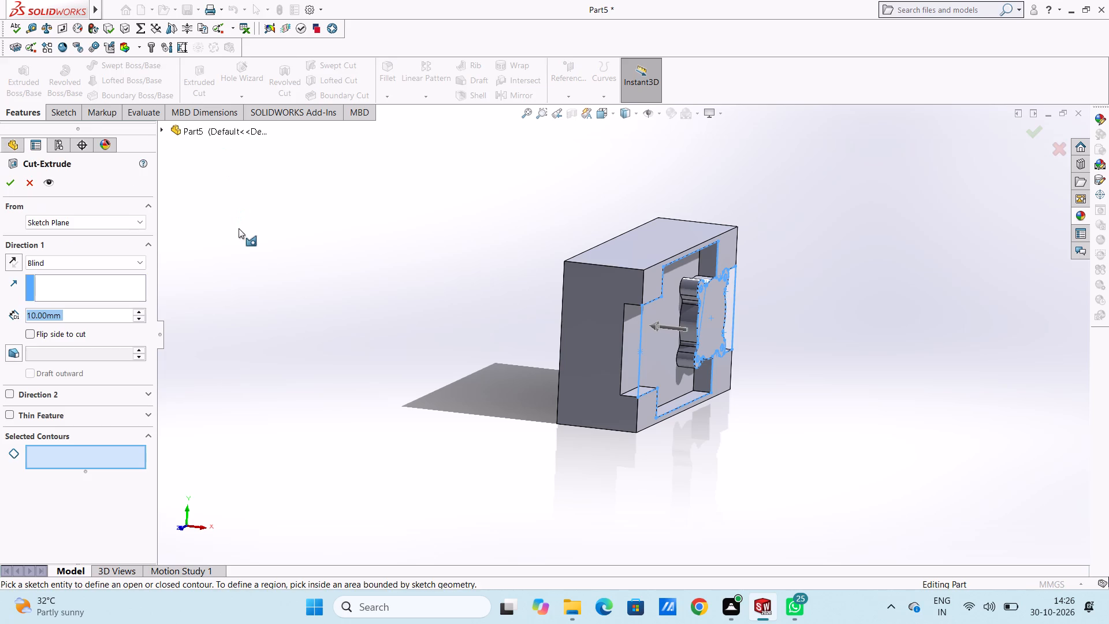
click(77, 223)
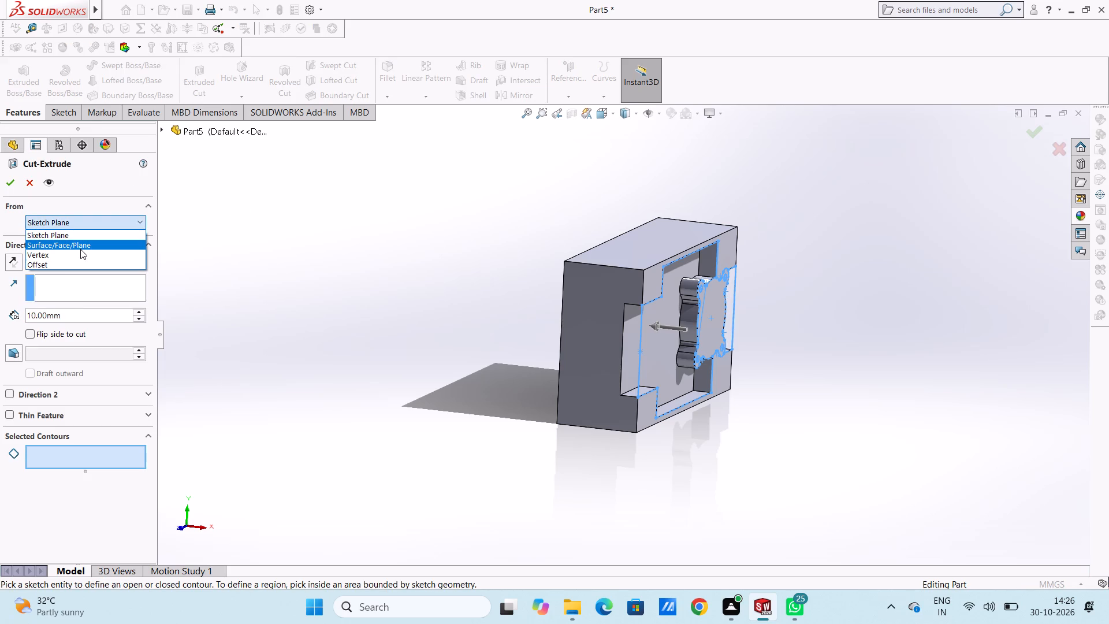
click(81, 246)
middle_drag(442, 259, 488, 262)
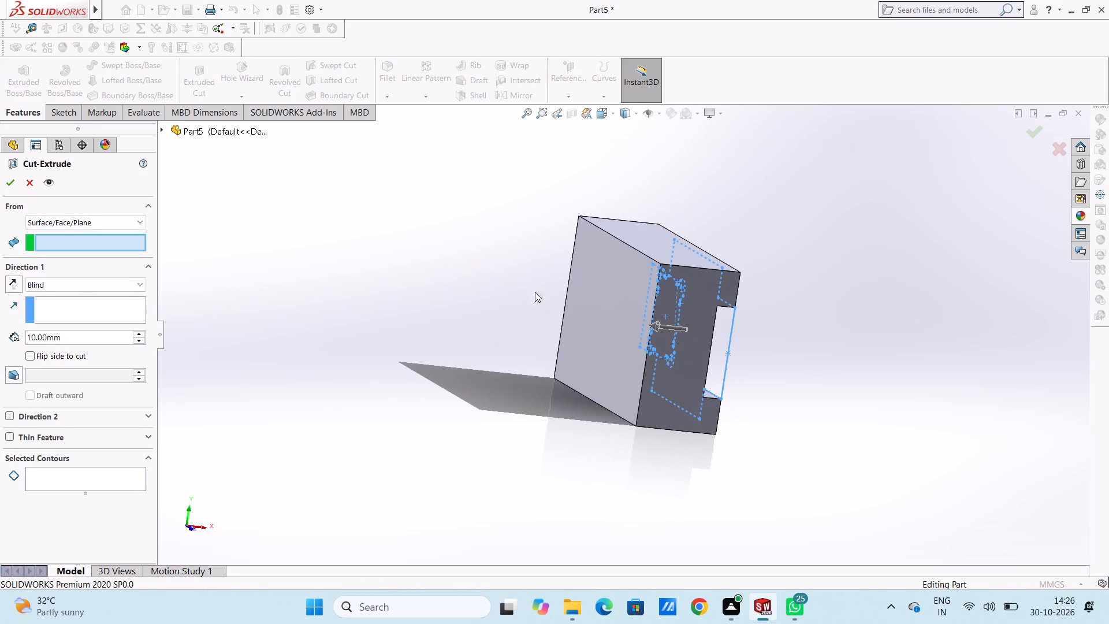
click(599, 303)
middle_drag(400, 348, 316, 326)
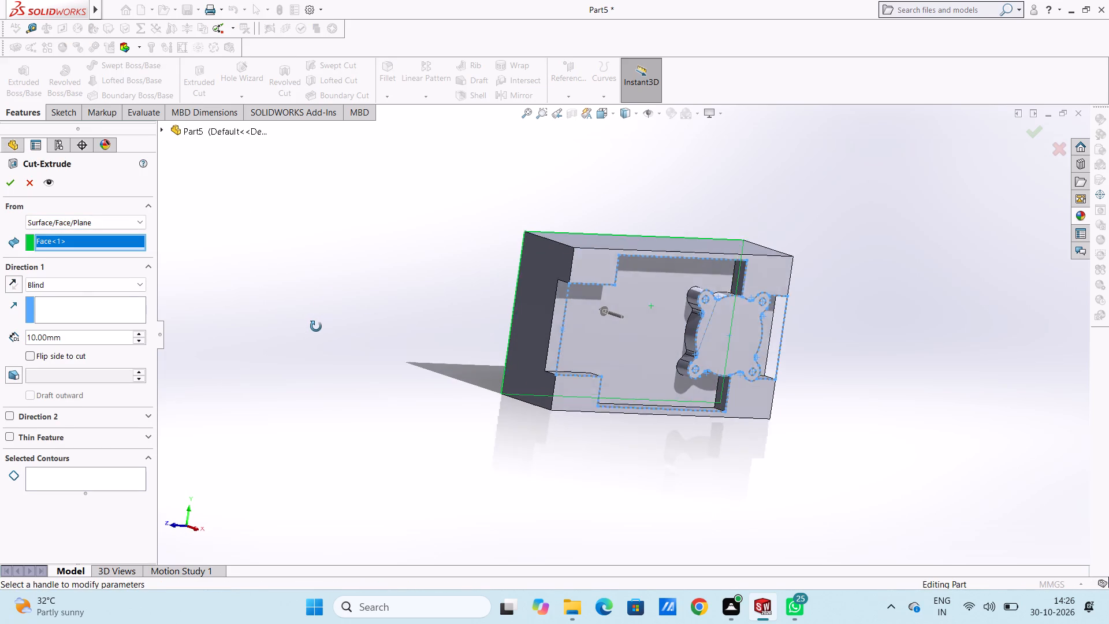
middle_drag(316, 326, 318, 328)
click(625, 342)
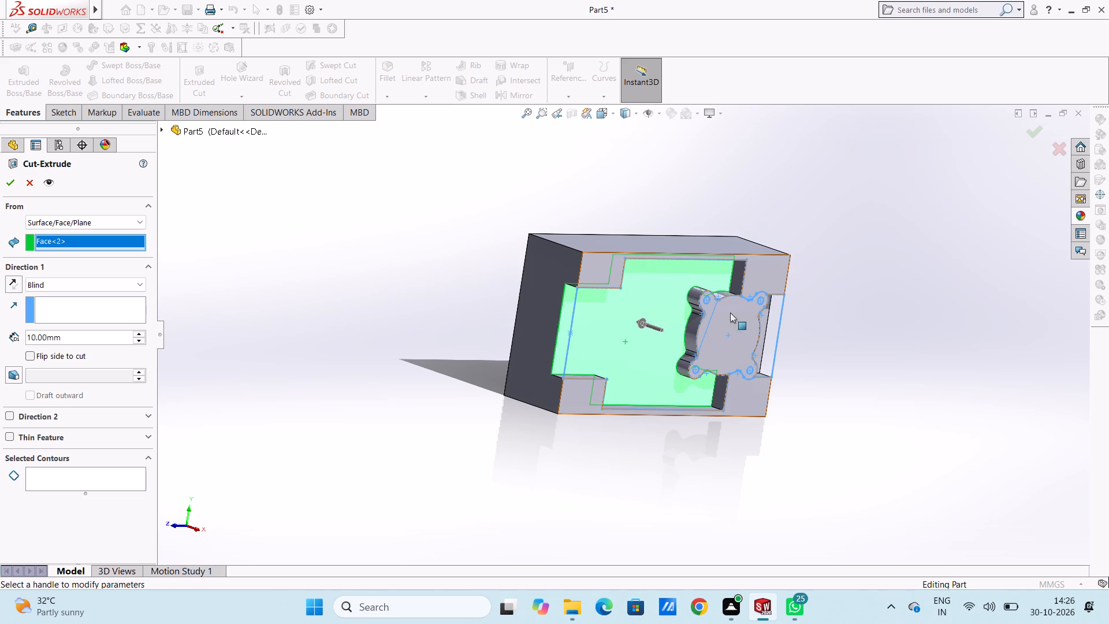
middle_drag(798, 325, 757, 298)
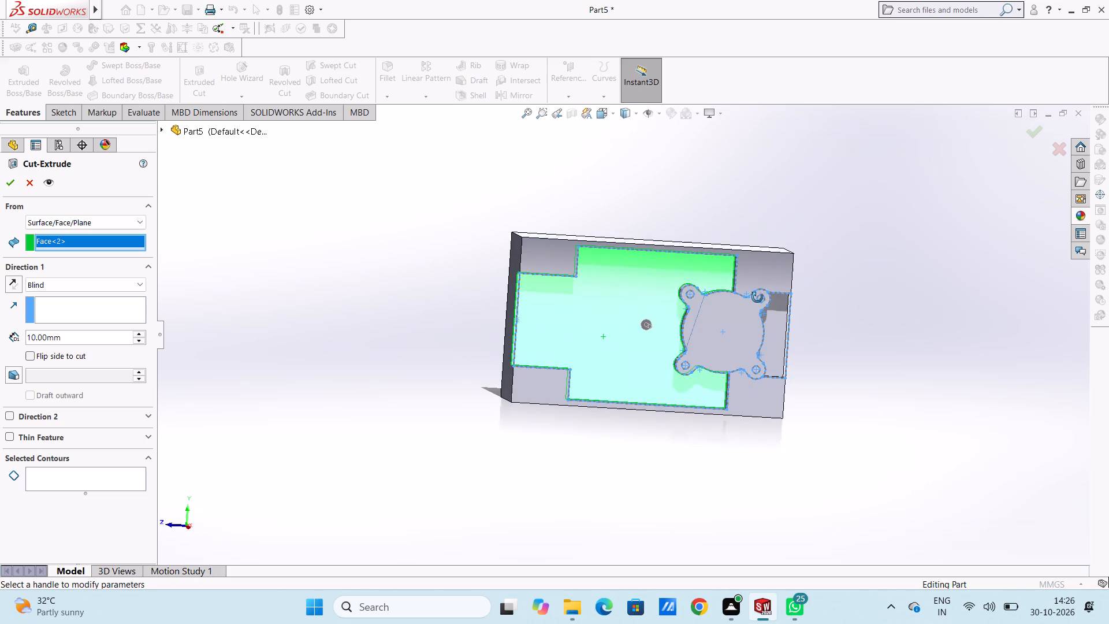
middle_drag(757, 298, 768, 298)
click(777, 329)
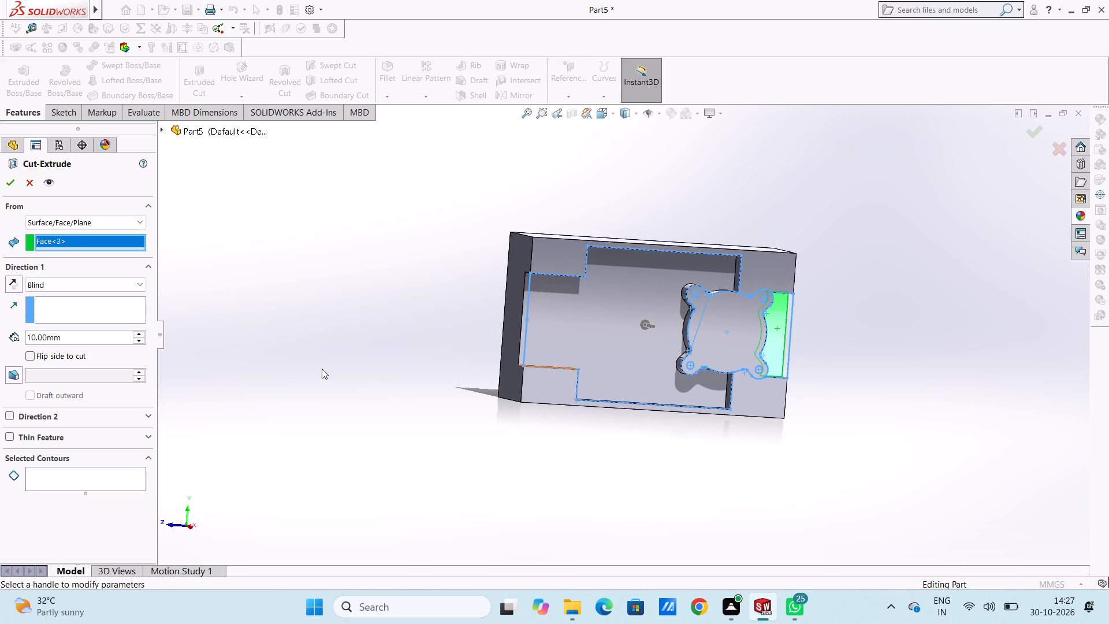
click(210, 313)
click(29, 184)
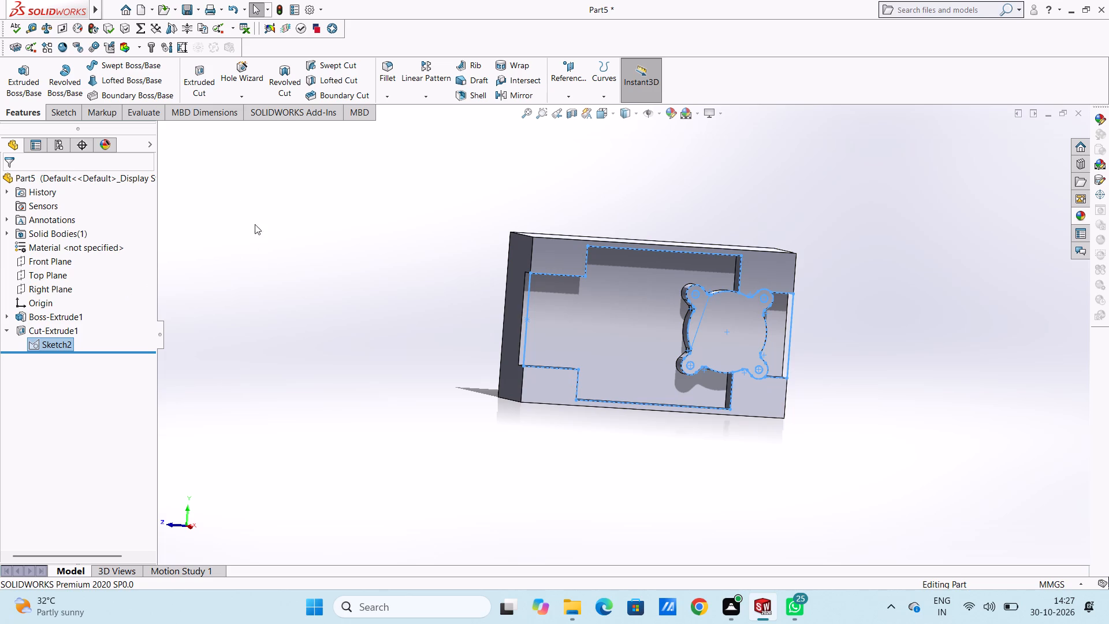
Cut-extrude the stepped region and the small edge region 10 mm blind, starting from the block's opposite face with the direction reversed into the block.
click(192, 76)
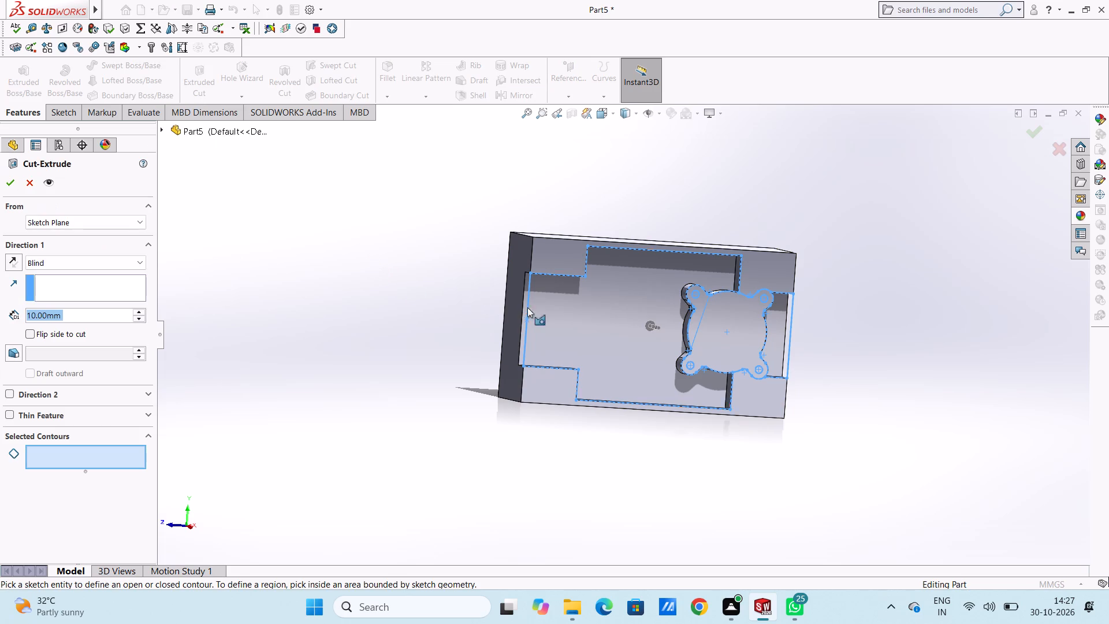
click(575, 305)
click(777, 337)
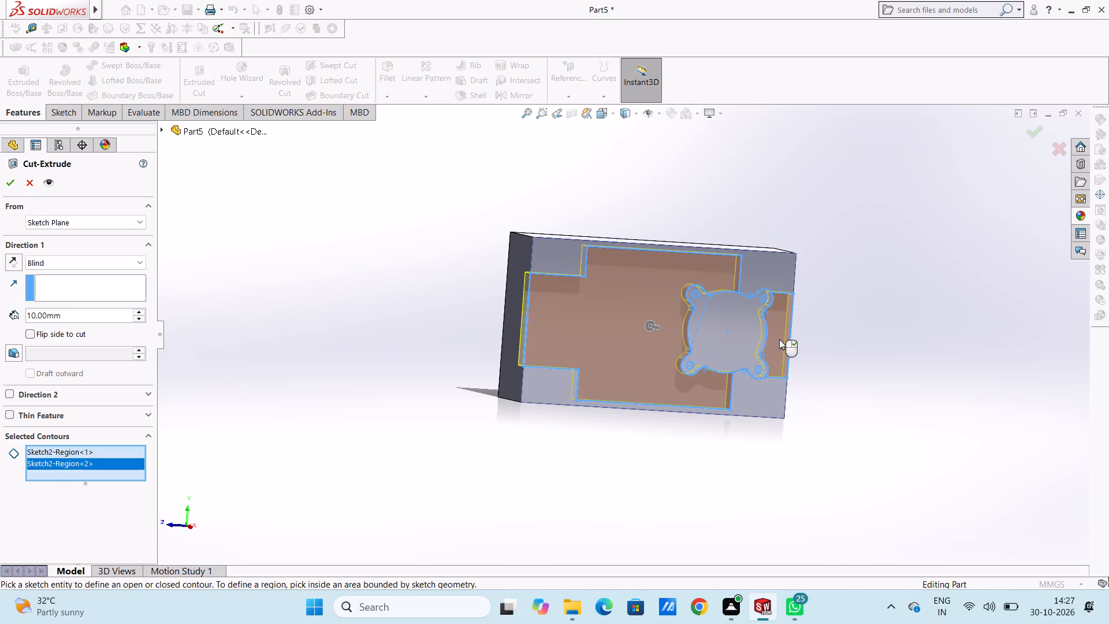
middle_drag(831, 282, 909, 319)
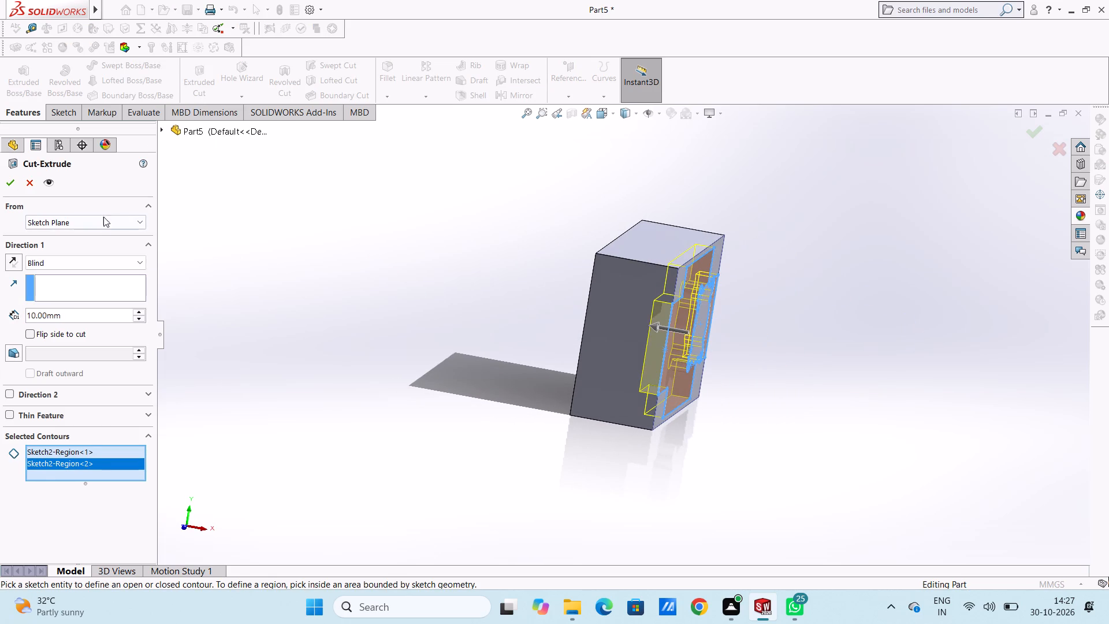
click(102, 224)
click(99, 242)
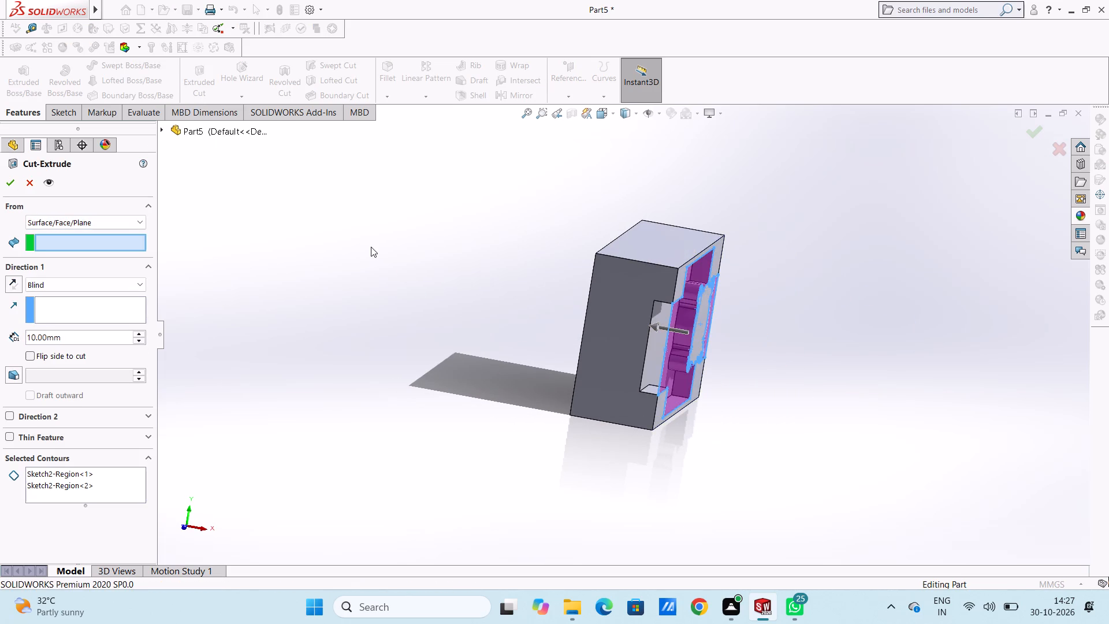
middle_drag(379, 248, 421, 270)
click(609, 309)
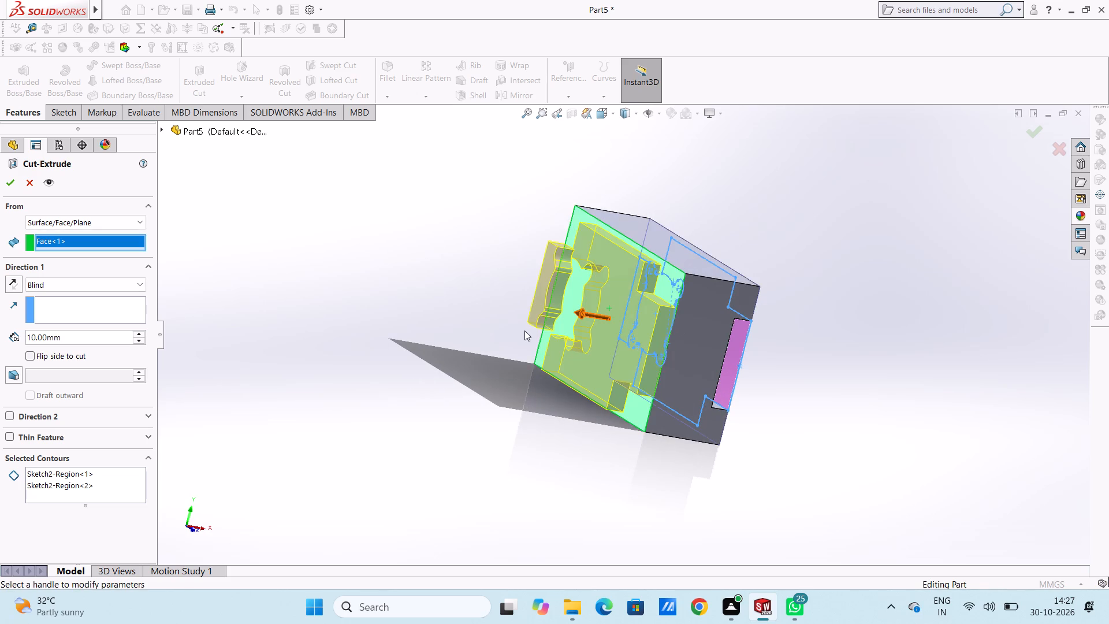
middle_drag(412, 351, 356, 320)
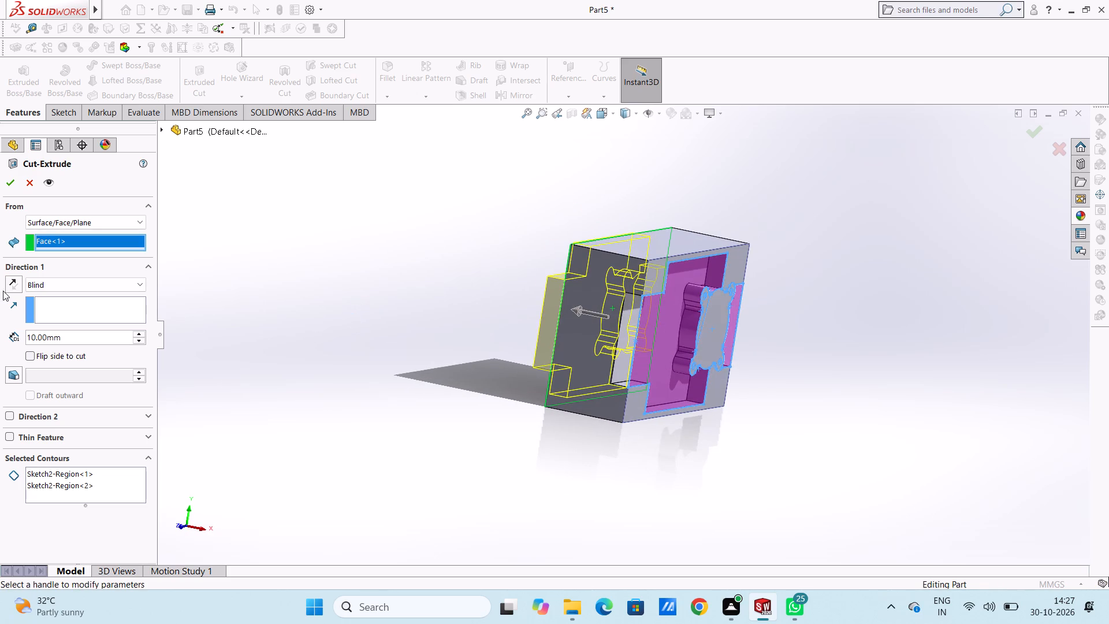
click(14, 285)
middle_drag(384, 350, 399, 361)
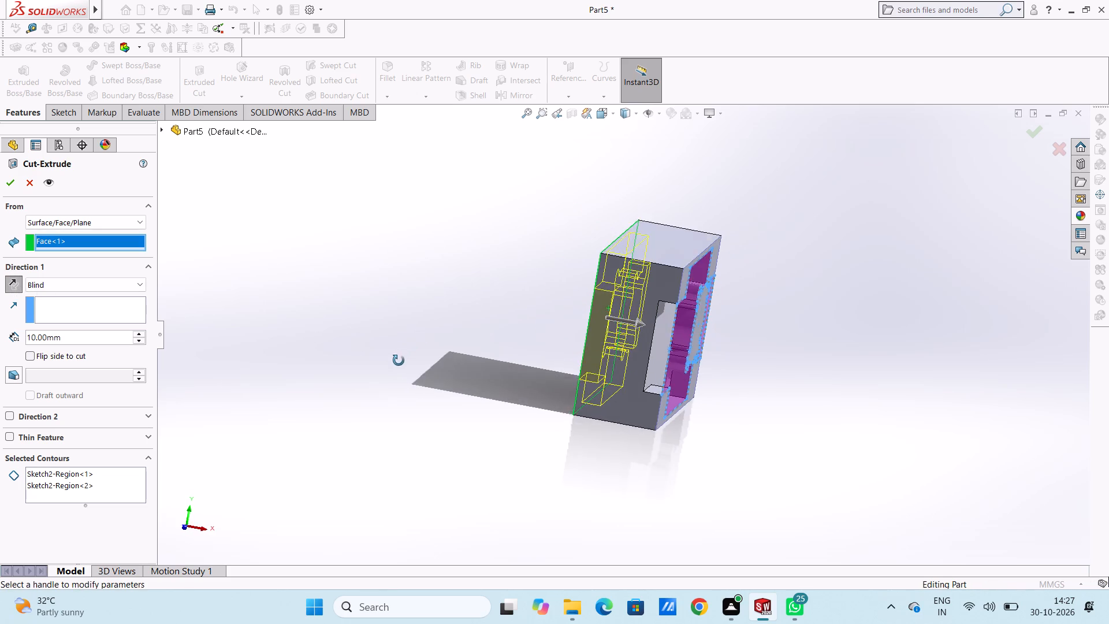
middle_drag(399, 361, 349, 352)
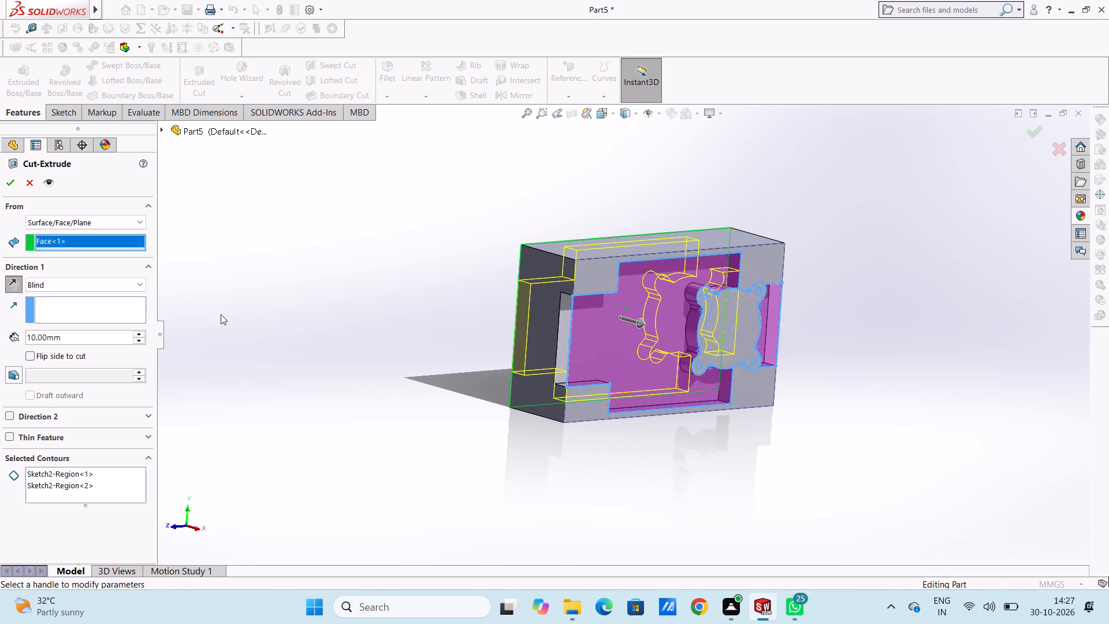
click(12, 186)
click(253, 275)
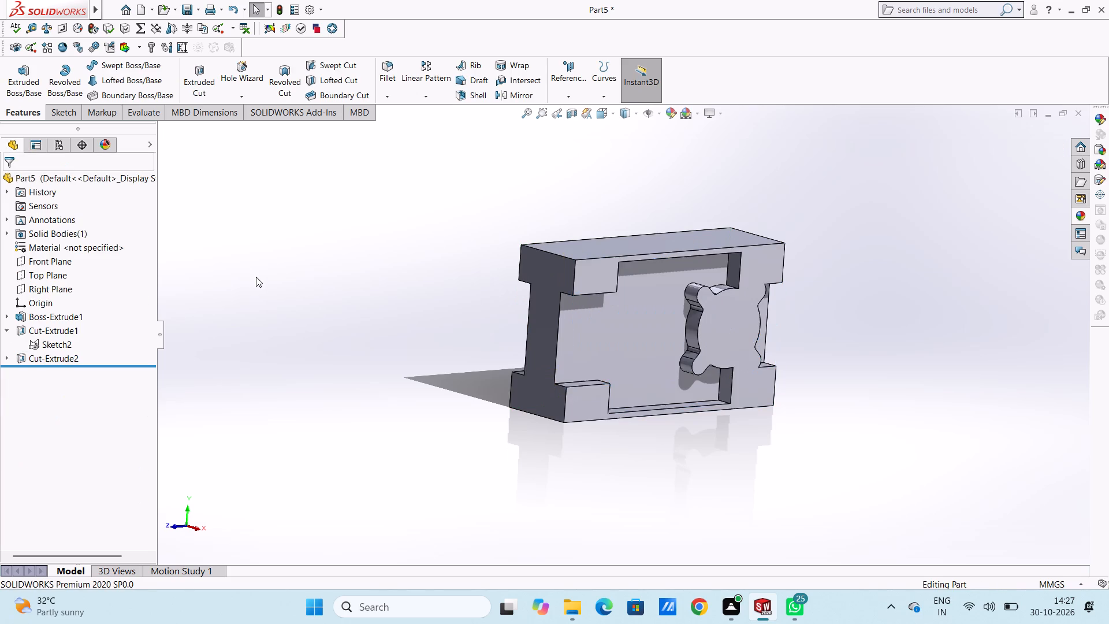
Examine the pockets and raised boss profiles on both sides of the block from several angles.
middle_drag(308, 310, 404, 280)
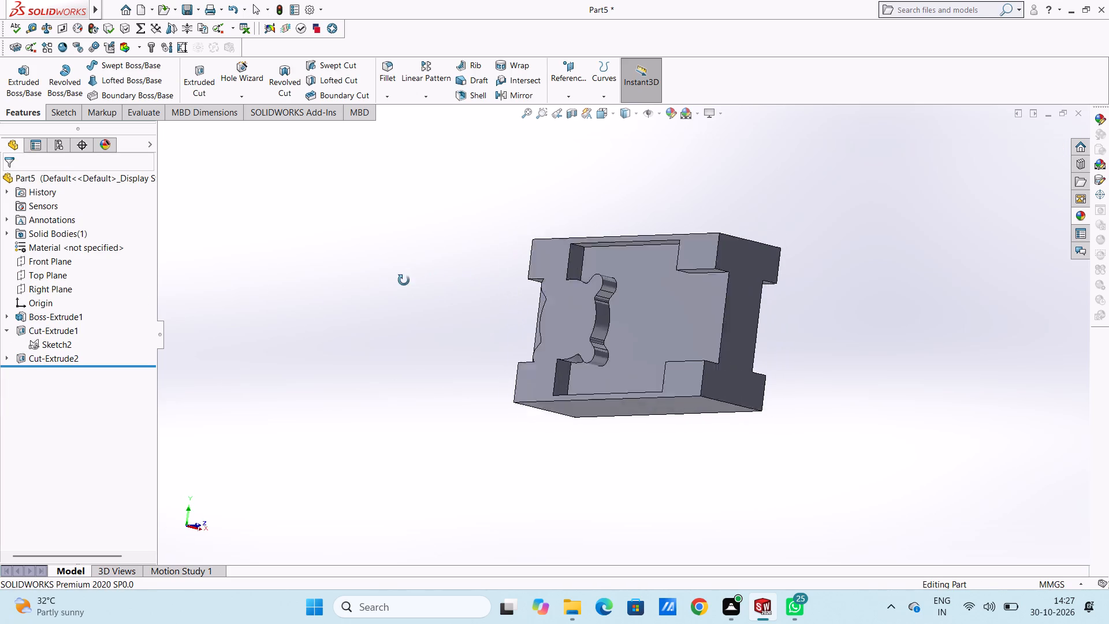
middle_drag(404, 280, 356, 289)
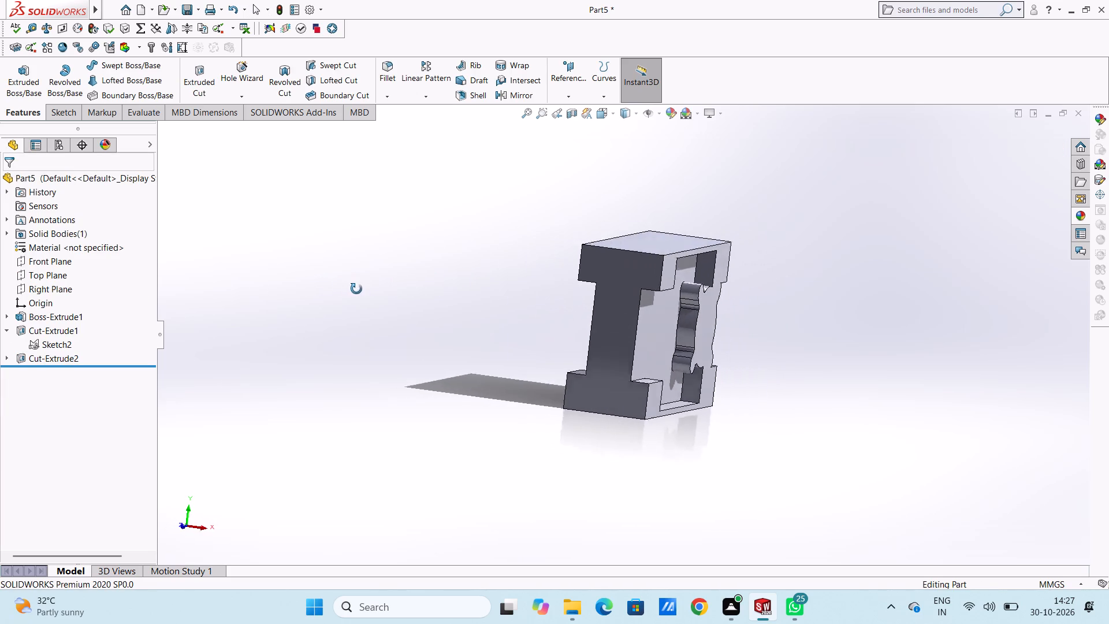
middle_drag(356, 289, 330, 294)
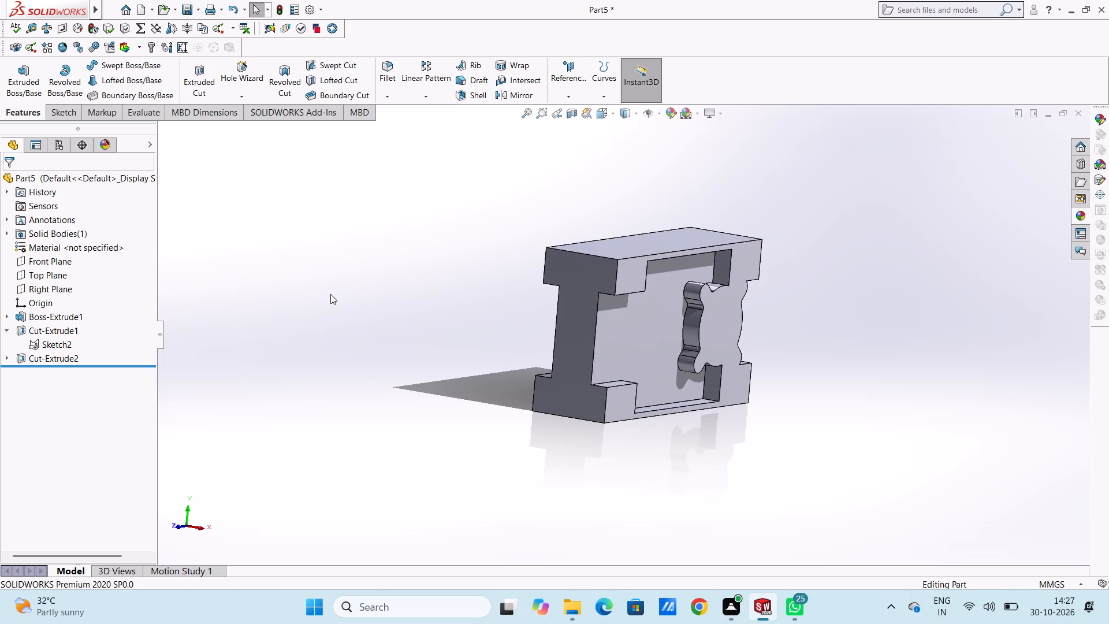
middle_drag(323, 287, 365, 276)
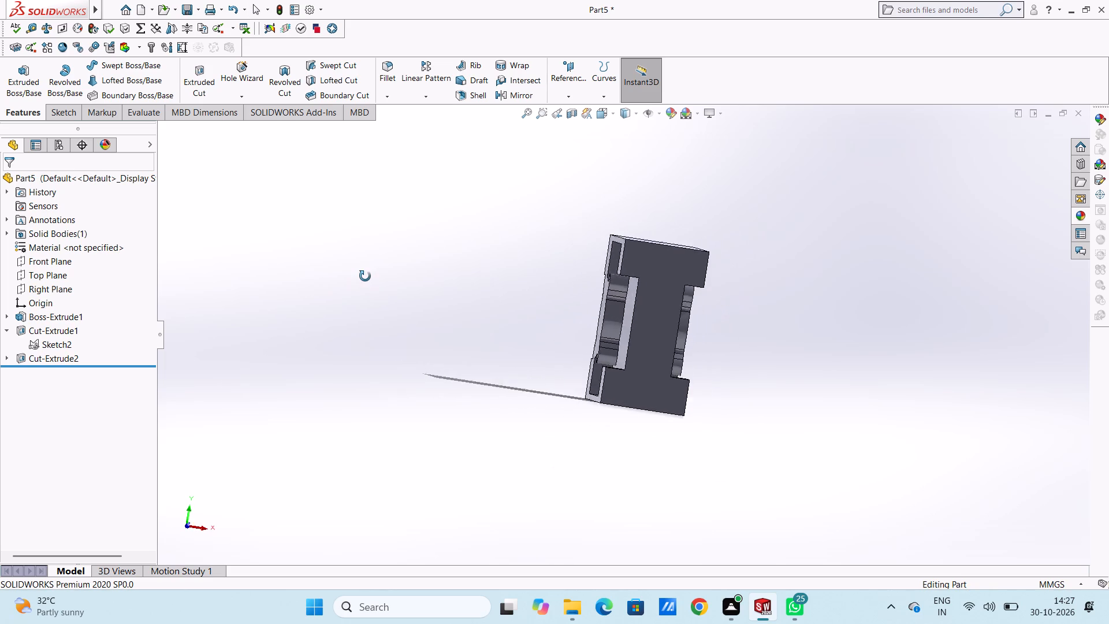
middle_drag(365, 276, 334, 299)
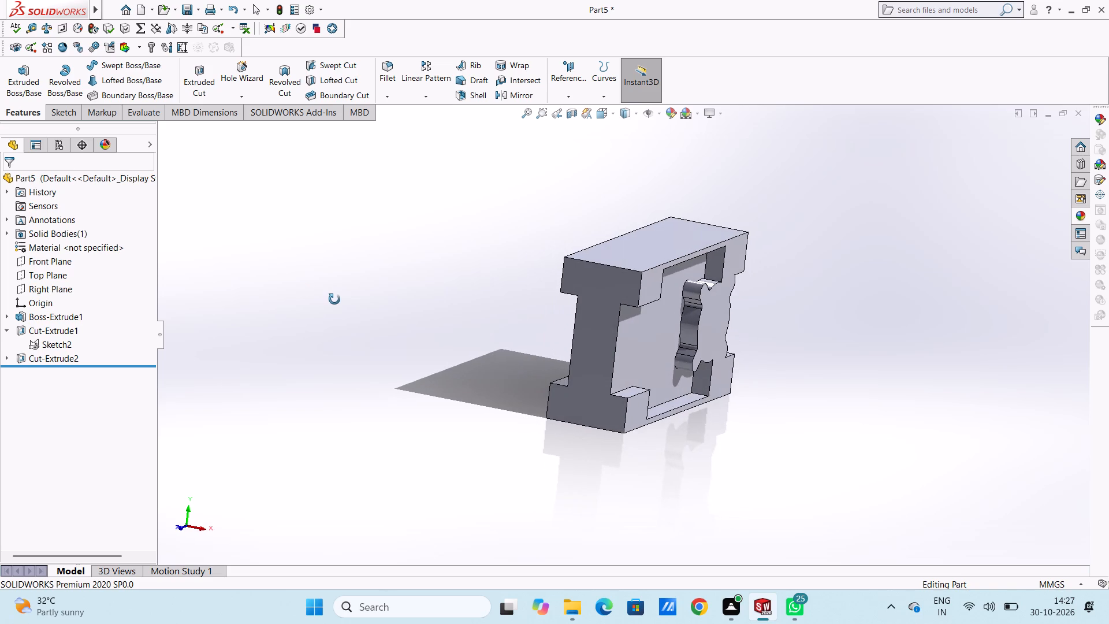
middle_drag(334, 299, 336, 300)
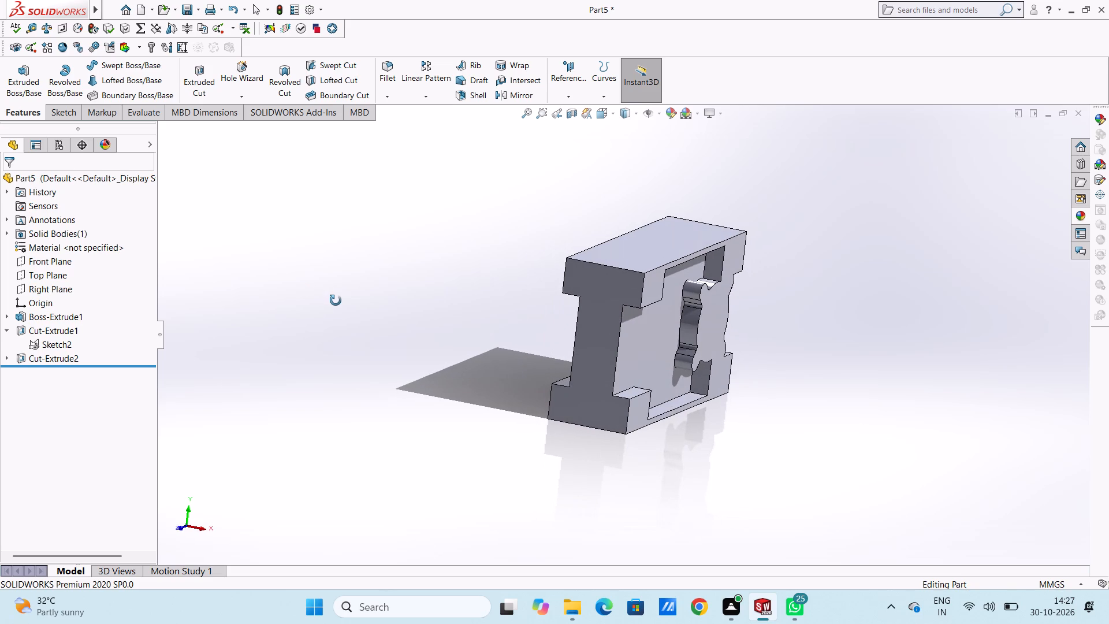
middle_drag(336, 300, 336, 301)
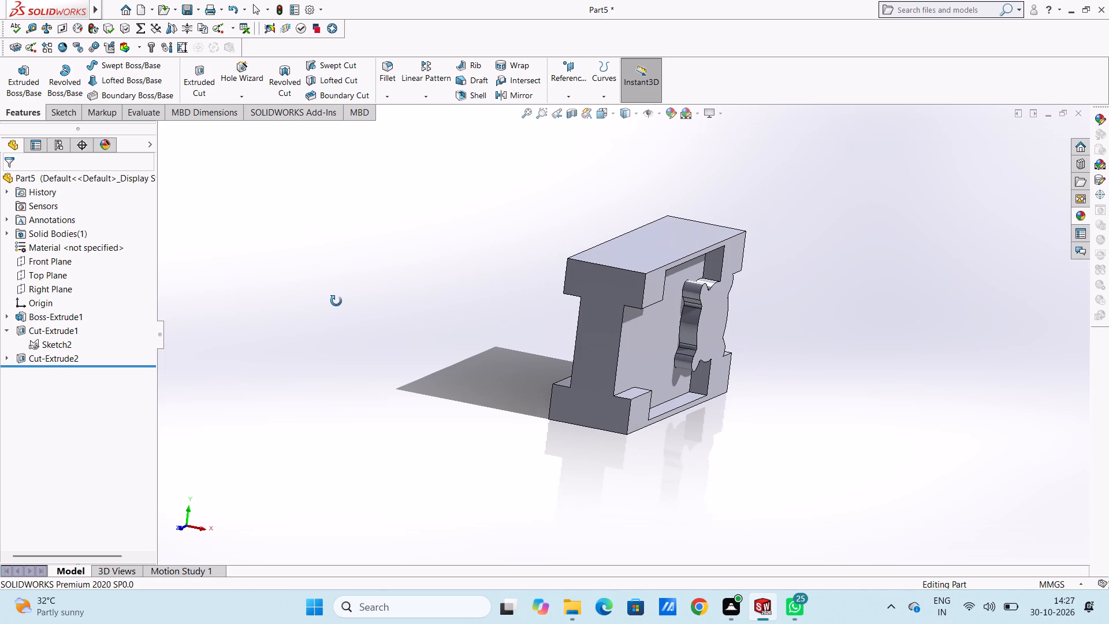
middle_drag(336, 301, 347, 307)
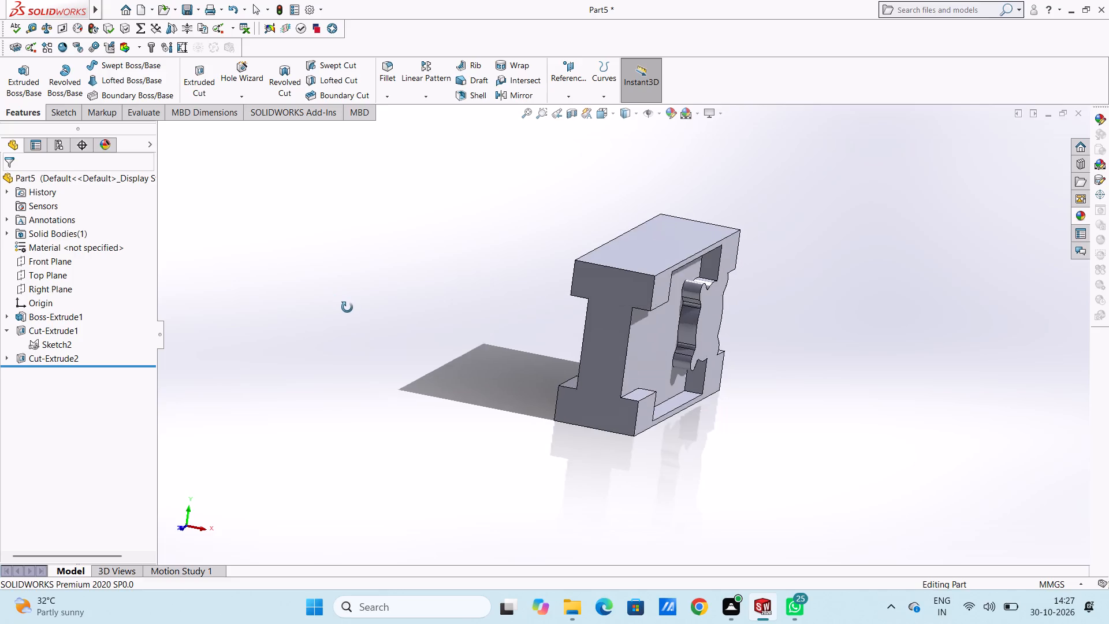
middle_drag(347, 307, 312, 288)
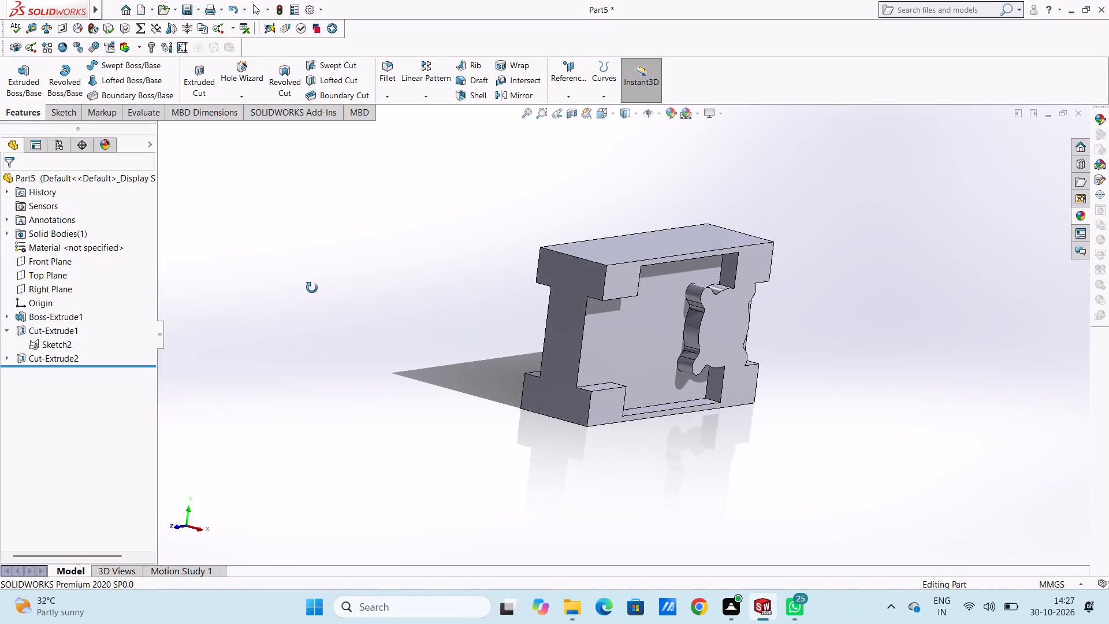
middle_drag(312, 288, 301, 287)
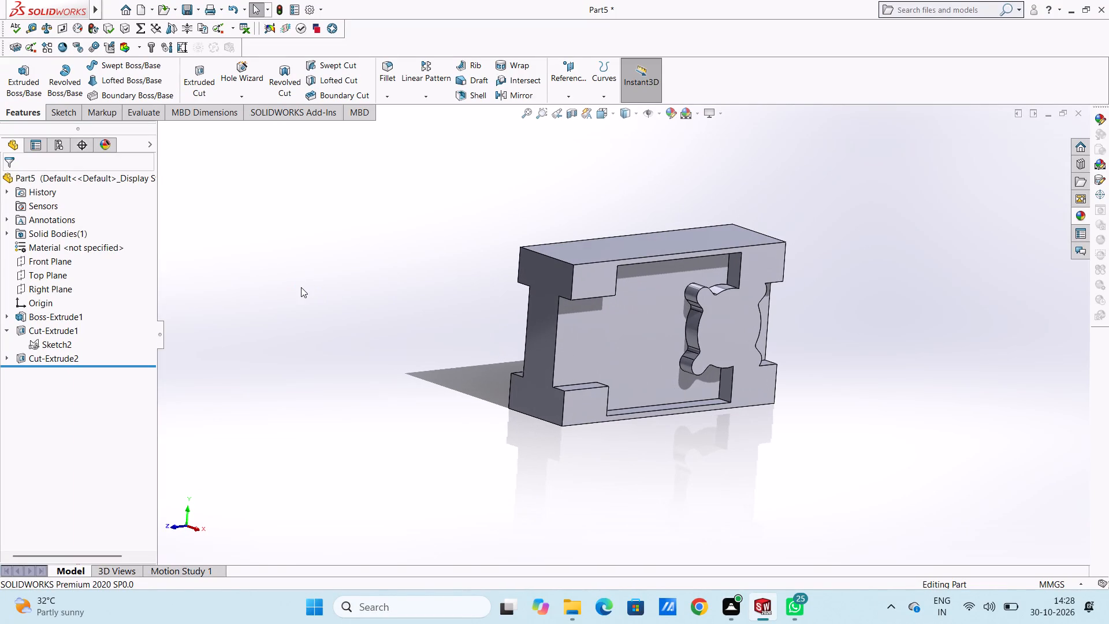
Undo both pocket cuts, going back to the open boss-profile sketch on the block.
key(ctrl+z)
key(ctrl+z)
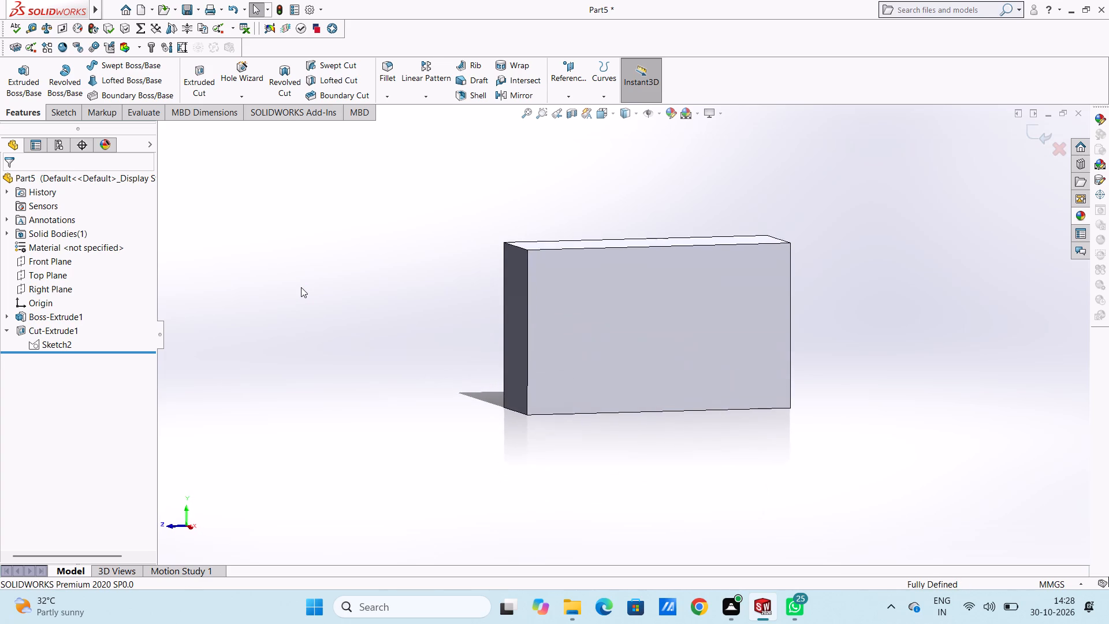
Cut-extrude the stepped region and the small edge region of the boss-profile sketch 8 mm blind into the block.
click(13, 116)
click(207, 79)
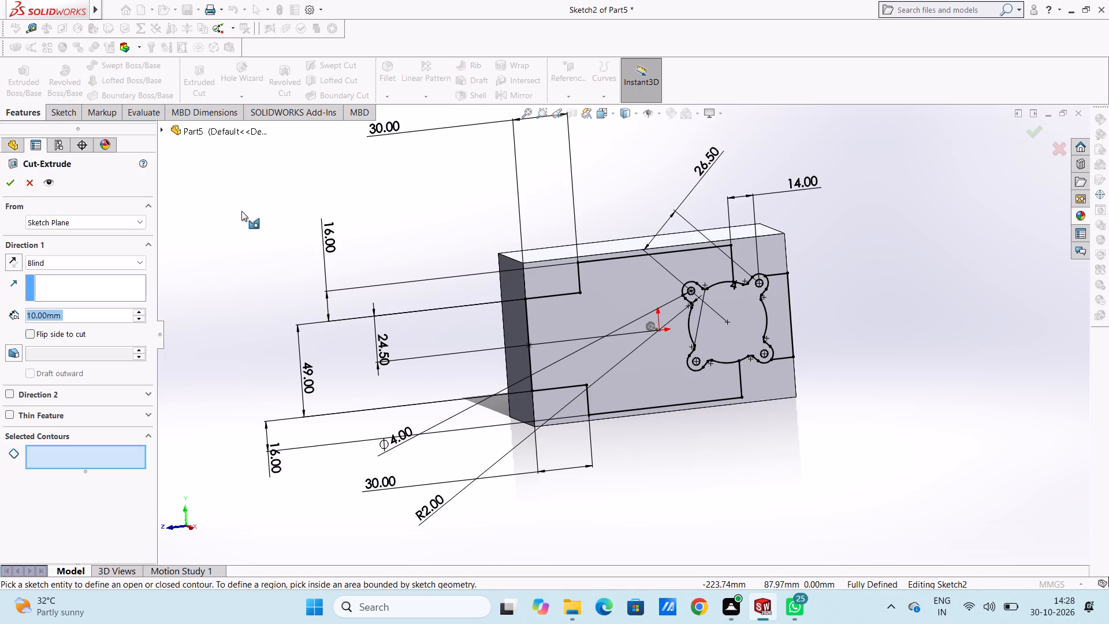
click(600, 337)
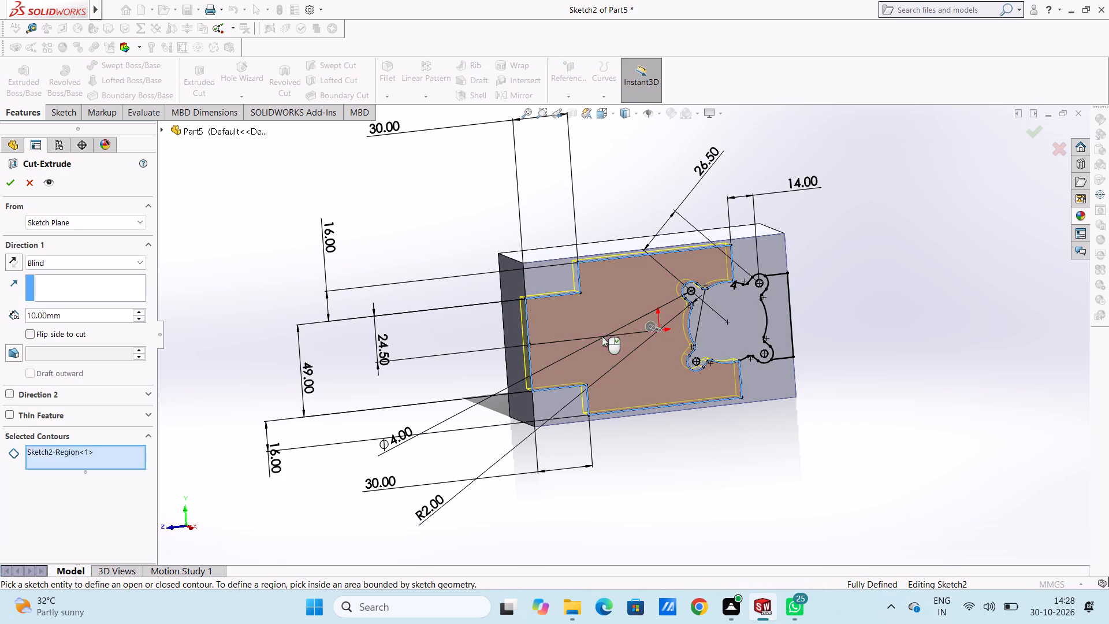
click(775, 303)
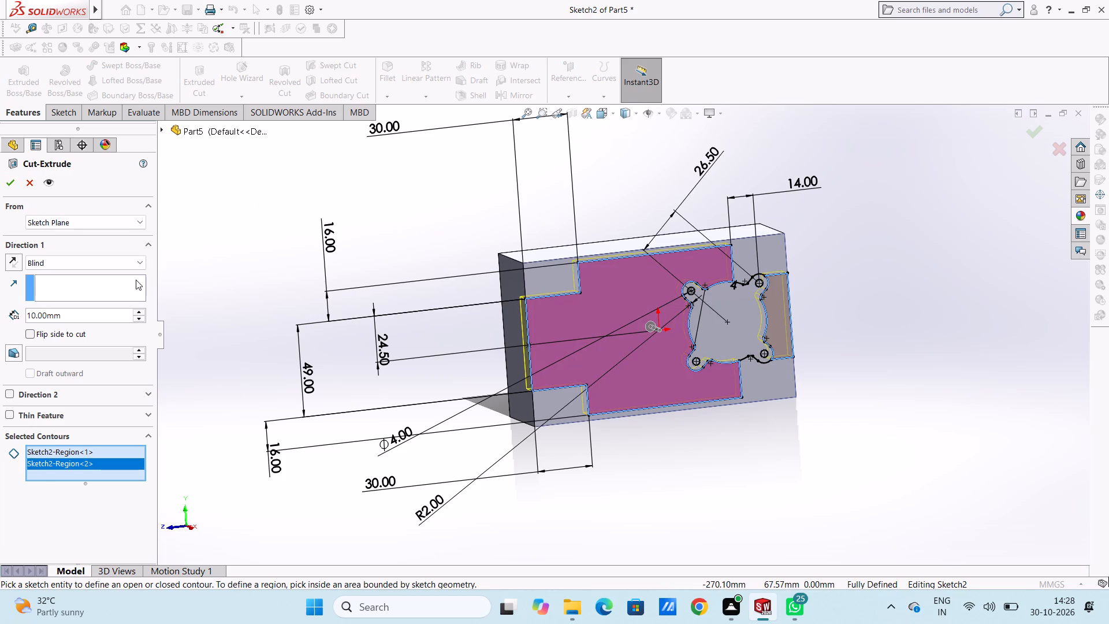
double_click(91, 315)
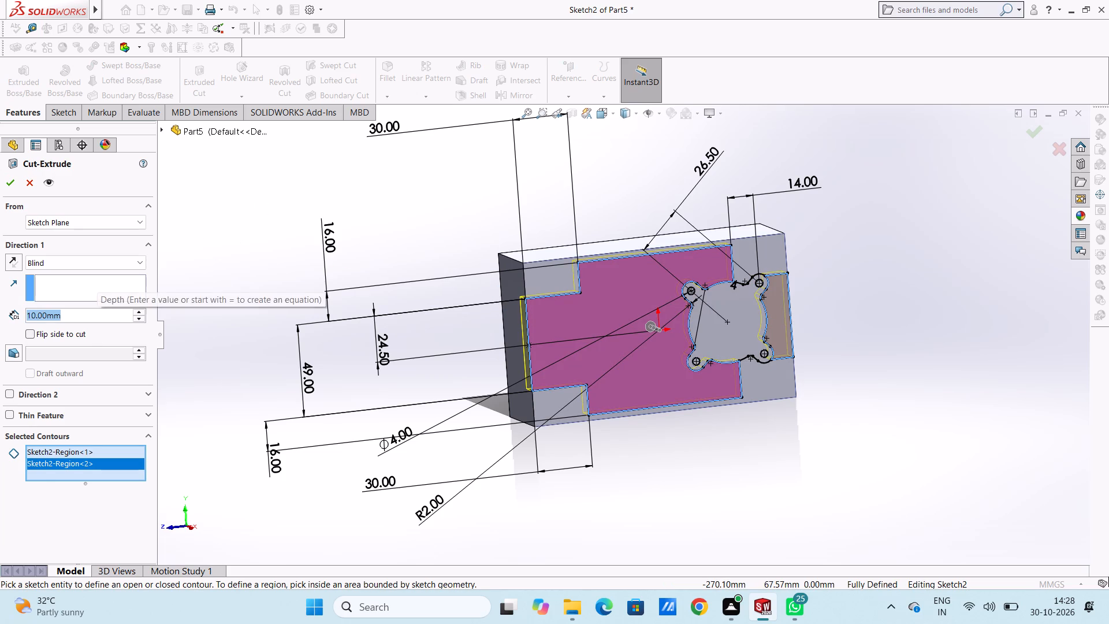
key(8)
key(Return)
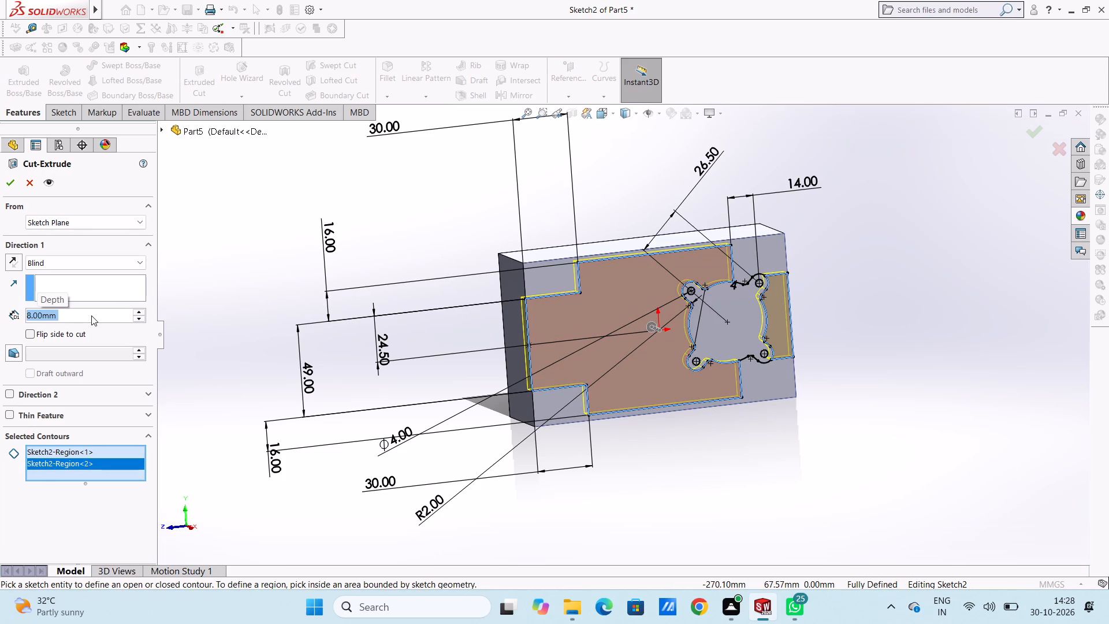
click(12, 183)
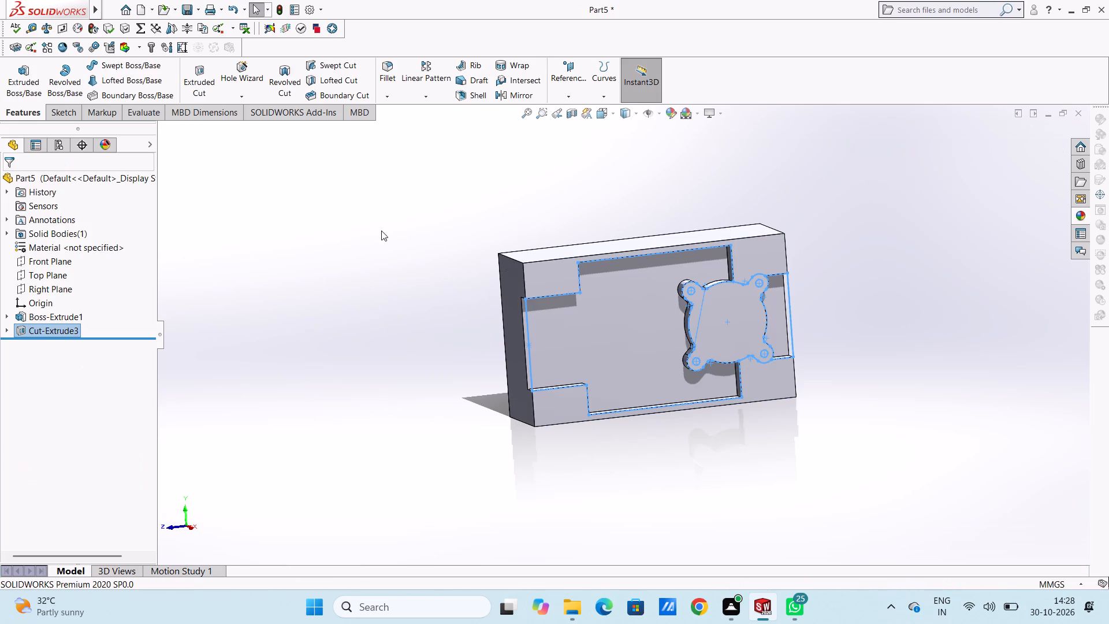
click(395, 235)
Reuse Sketch2 to cut-extrude the same two regions 8 mm blind from the block's opposite face, with the direction reversed into the block.
middle_drag(397, 236, 462, 258)
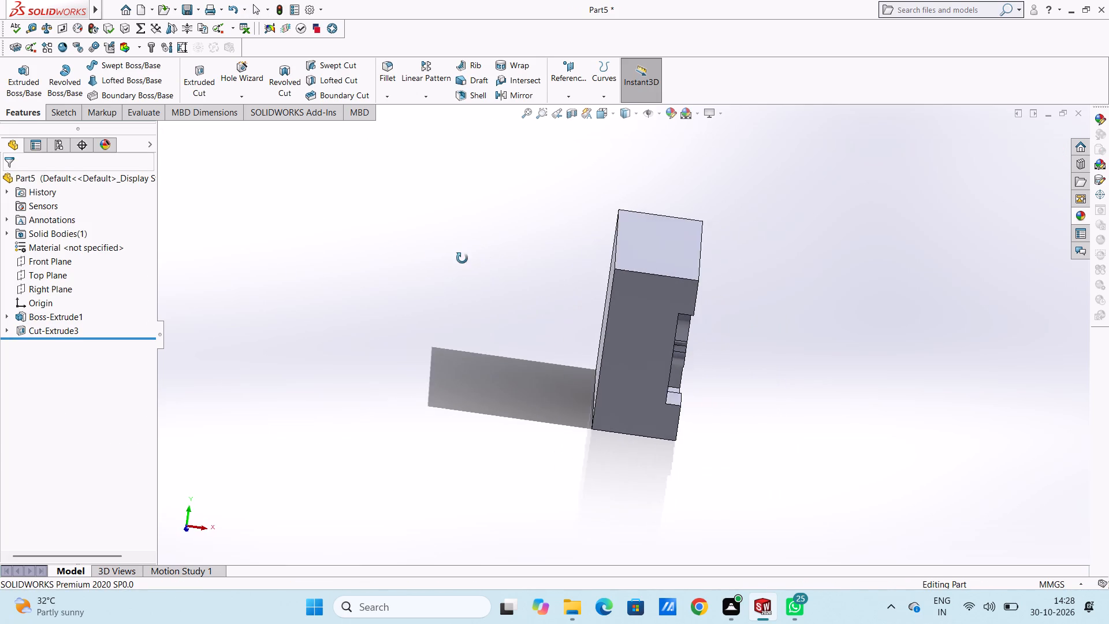
middle_drag(462, 258, 432, 218)
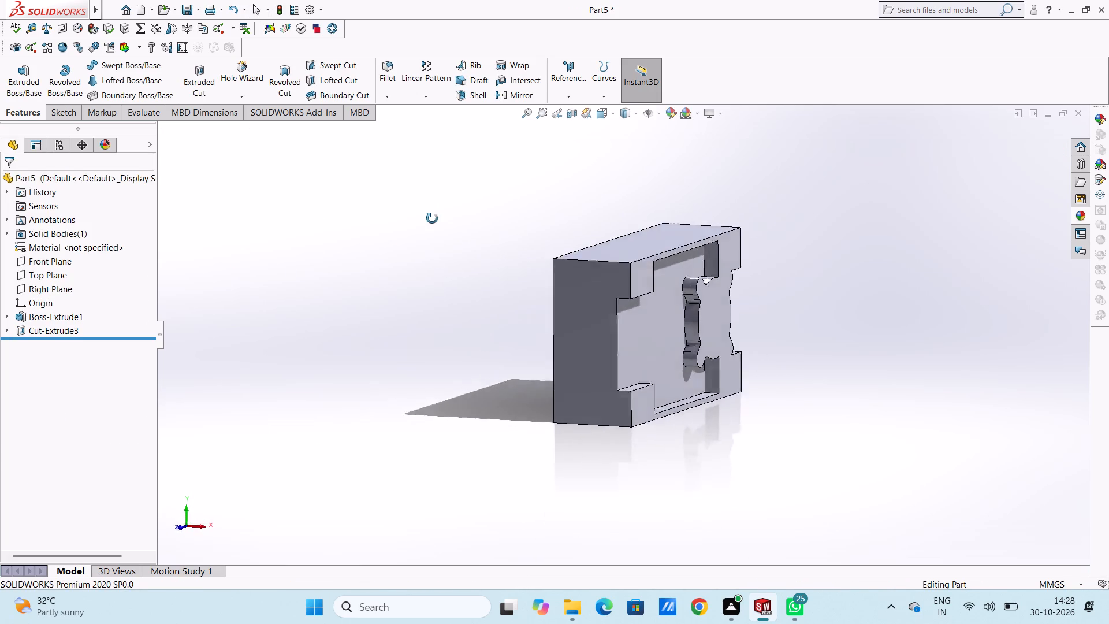
middle_drag(432, 218, 422, 238)
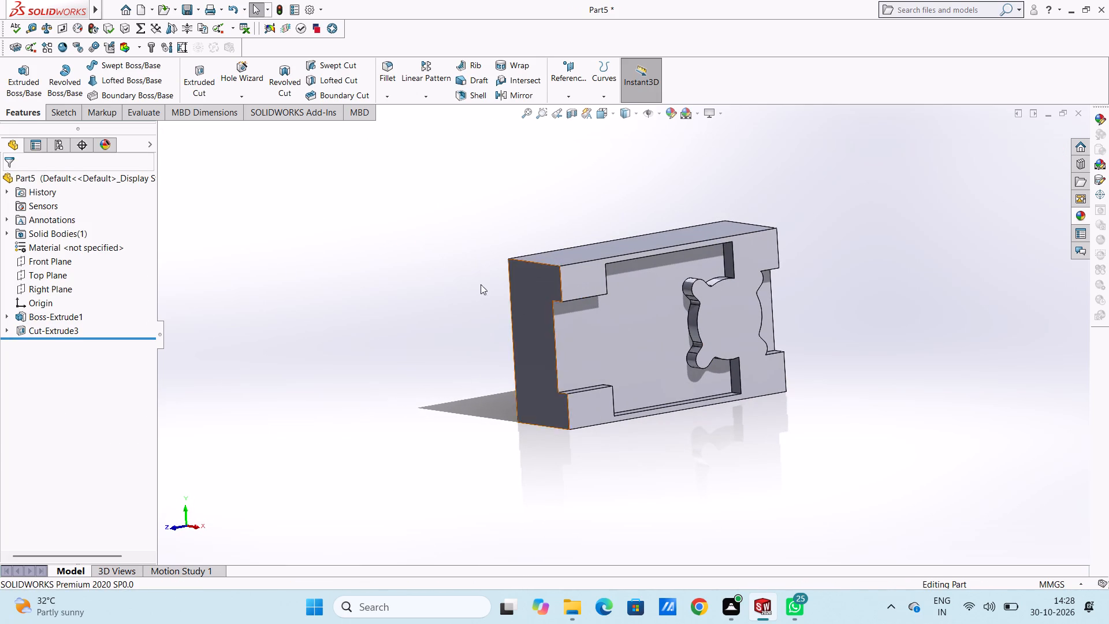
click(5, 331)
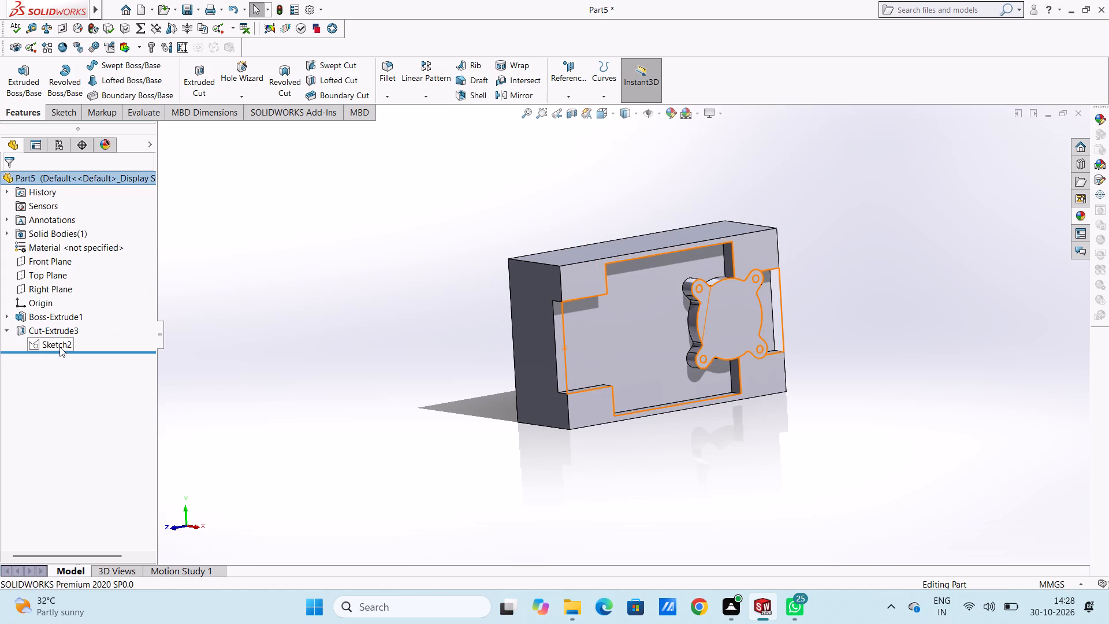
click(61, 348)
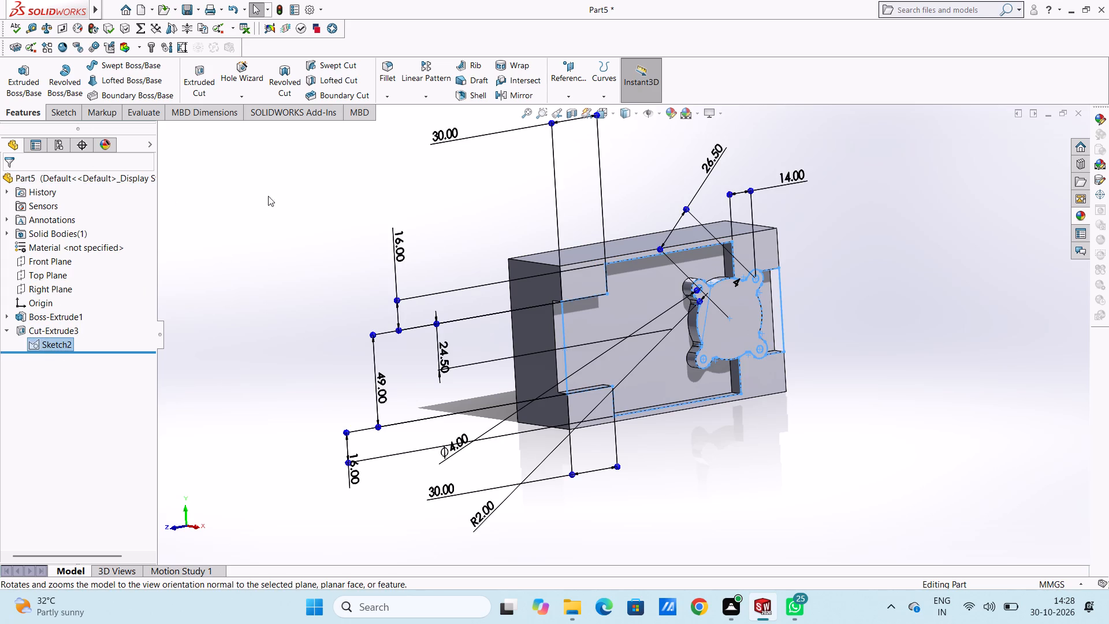
click(203, 75)
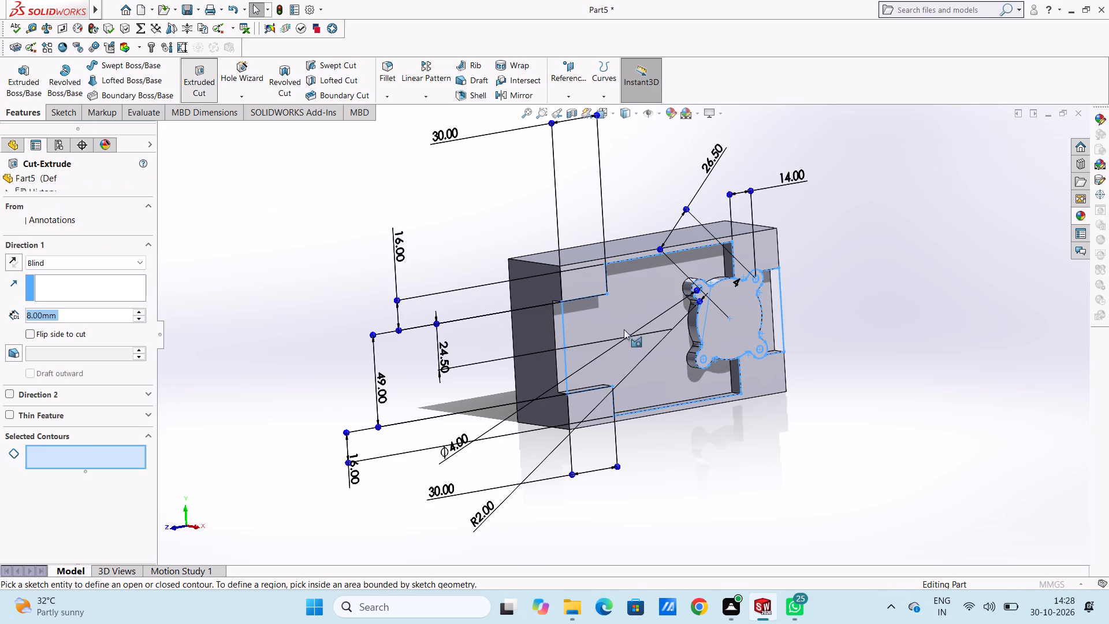
click(624, 324)
click(766, 304)
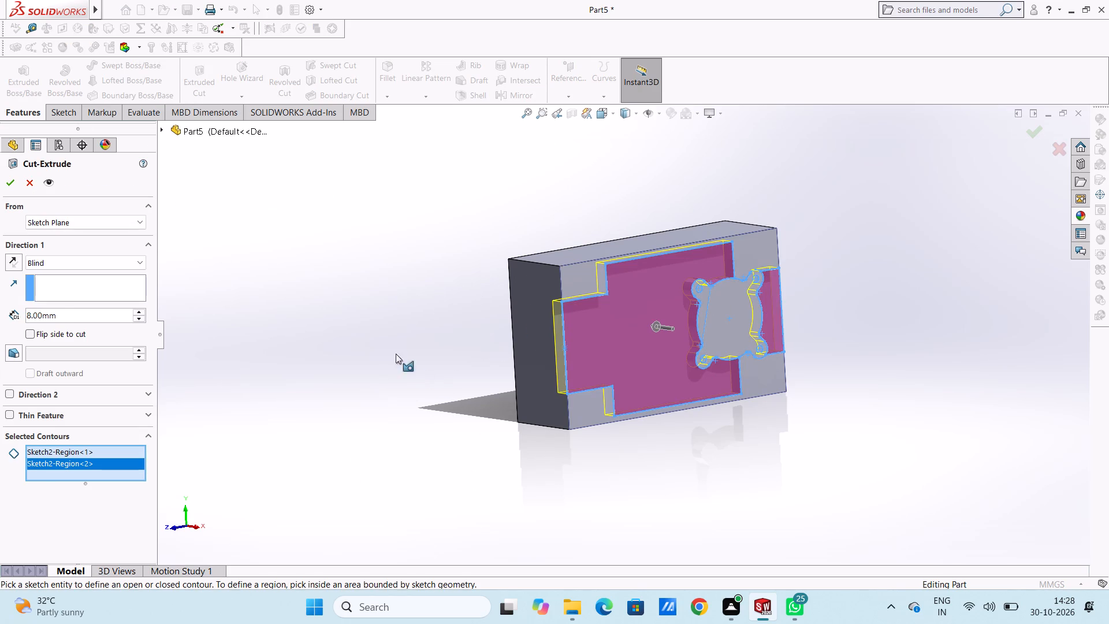
middle_drag(389, 344, 444, 361)
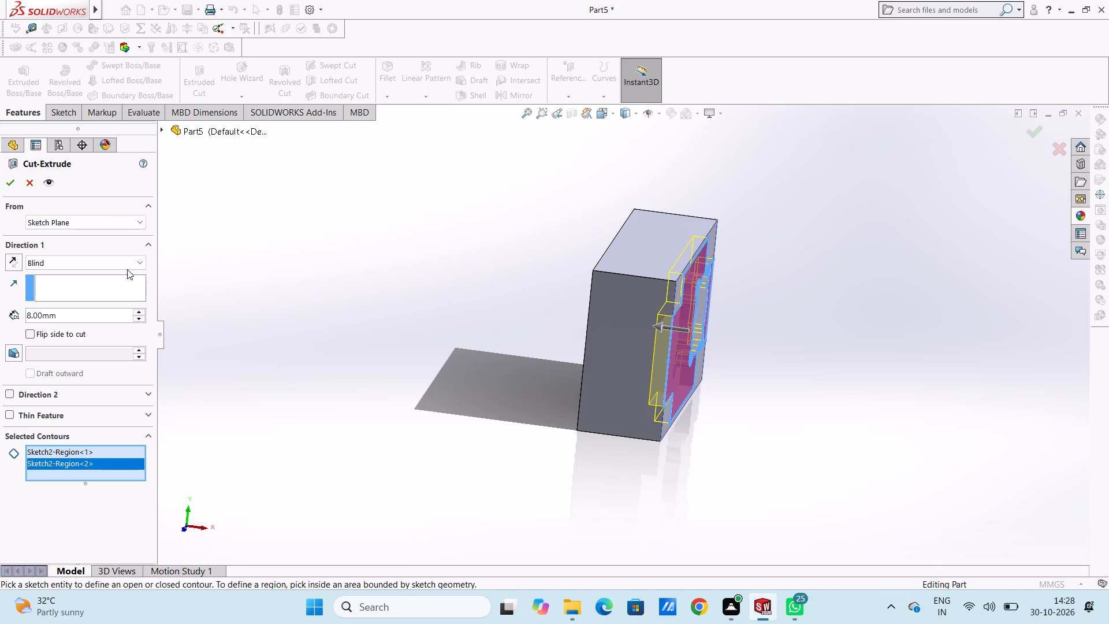
click(115, 225)
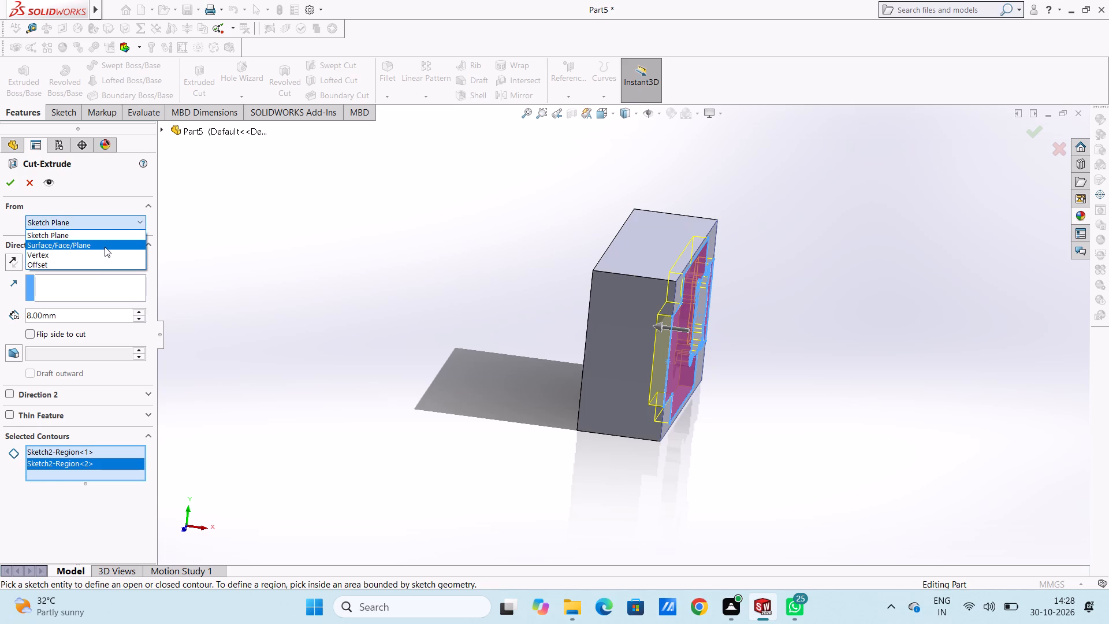
click(105, 247)
middle_drag(591, 289, 627, 303)
click(599, 298)
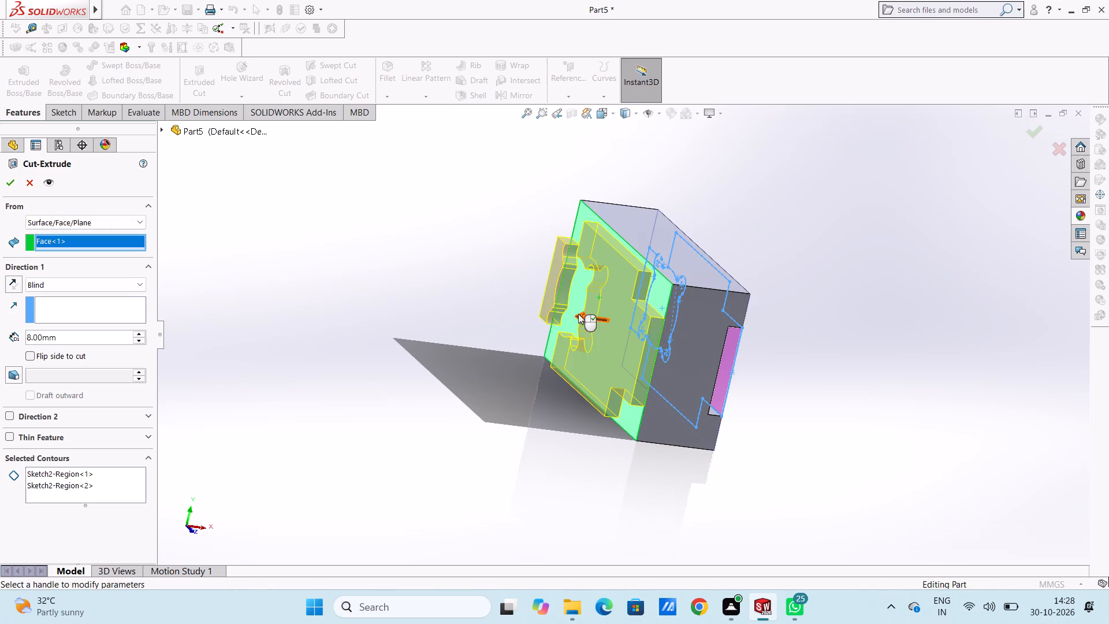
middle_drag(493, 273, 426, 231)
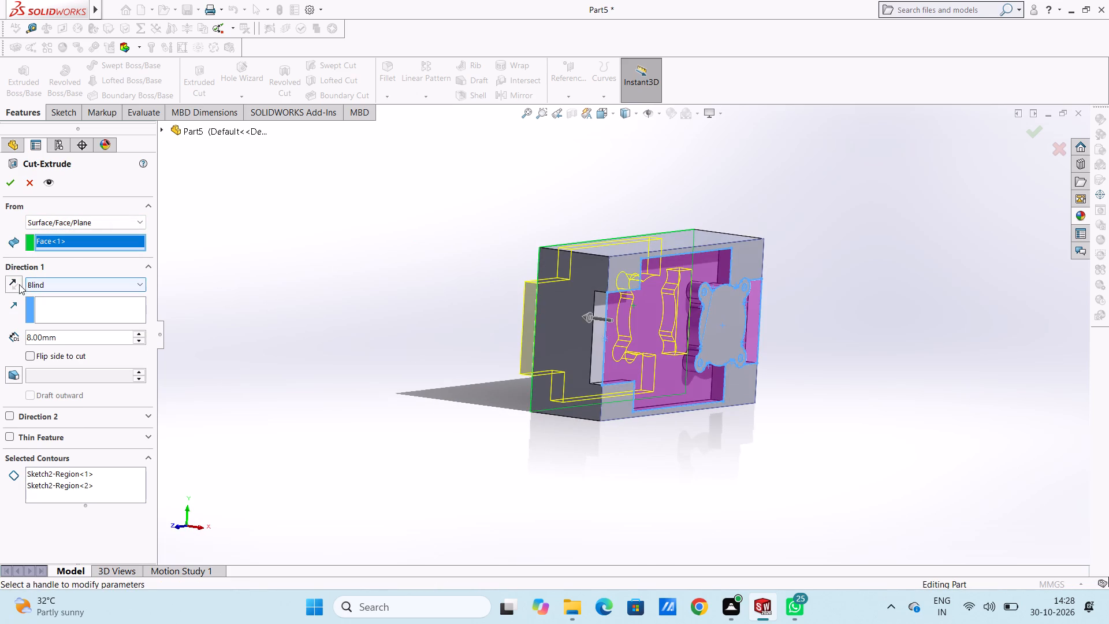
click(9, 281)
click(12, 185)
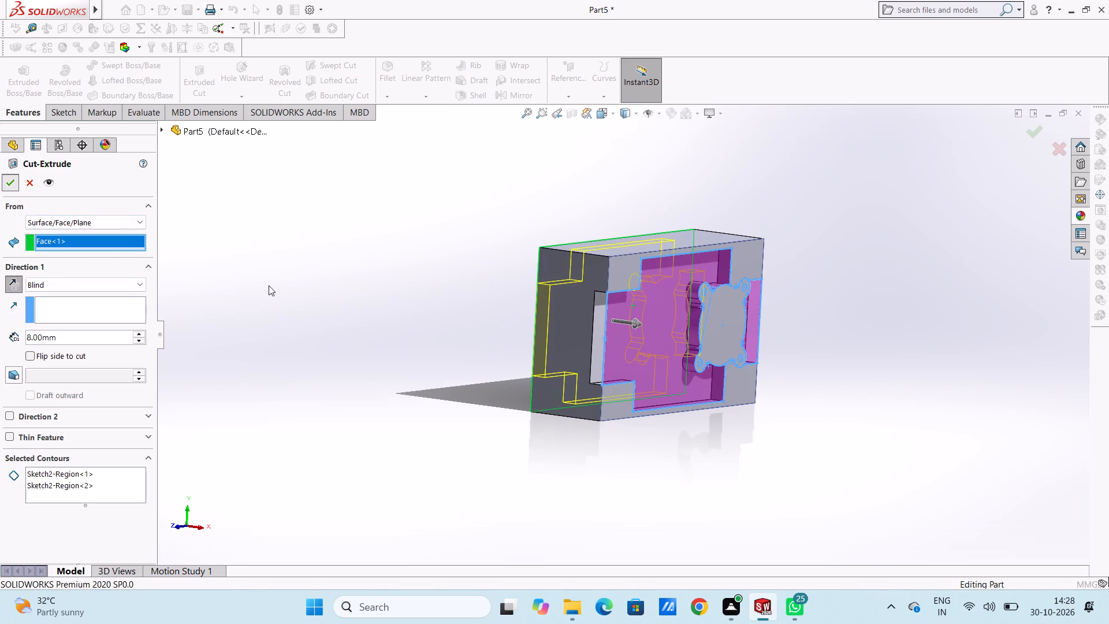
Examine the pockets and raised boss profiles on both sides of the block from several angles.
click(383, 299)
middle_drag(448, 308, 552, 297)
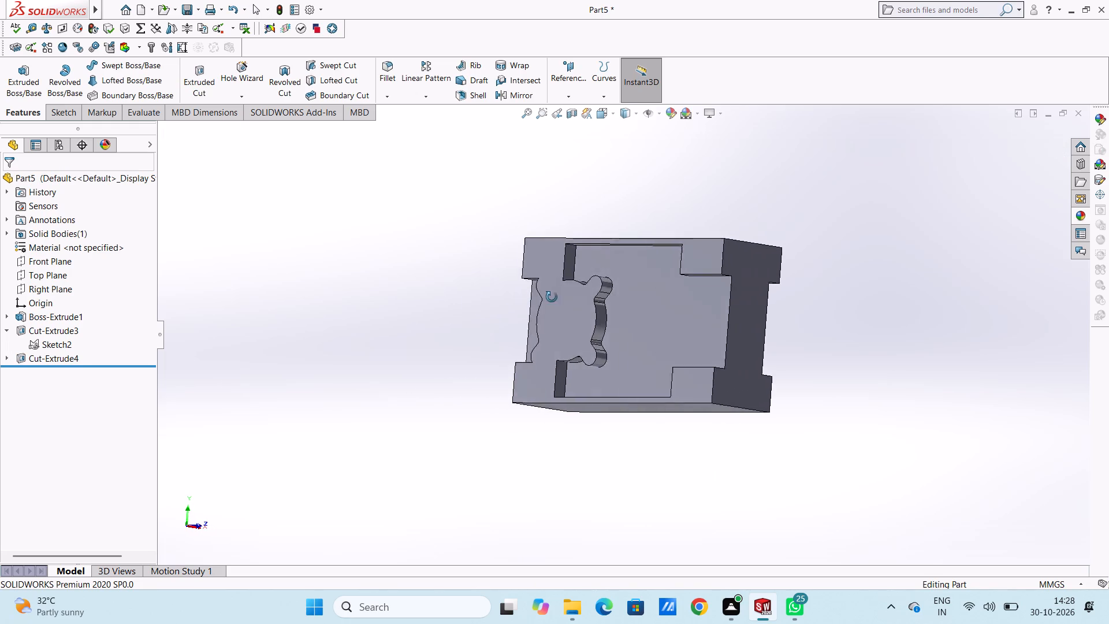
middle_drag(552, 297, 432, 292)
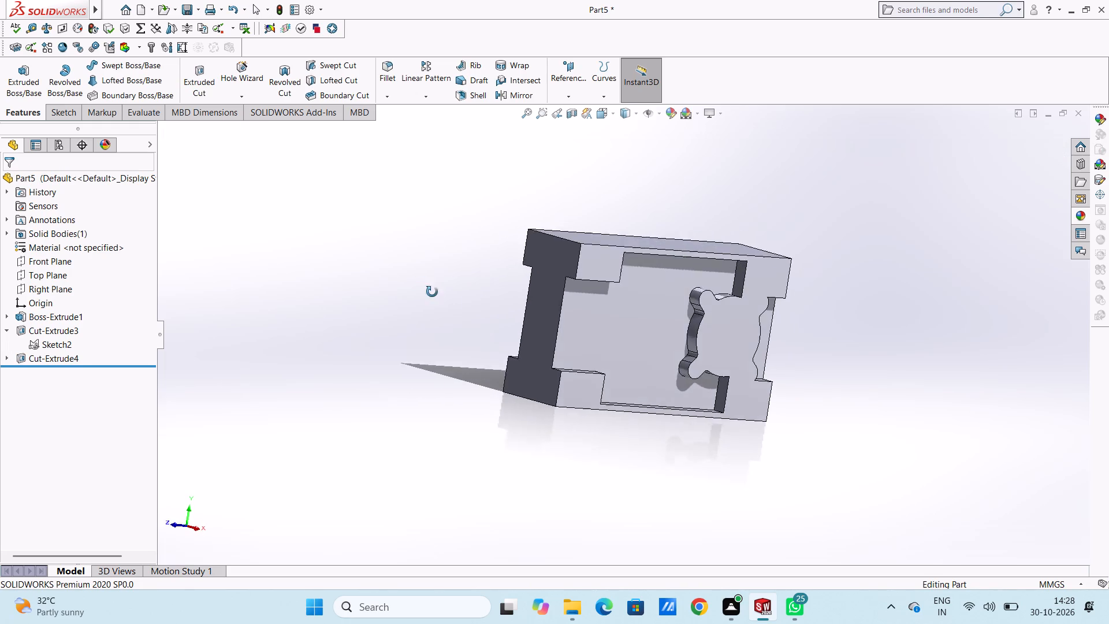
middle_drag(432, 292, 409, 281)
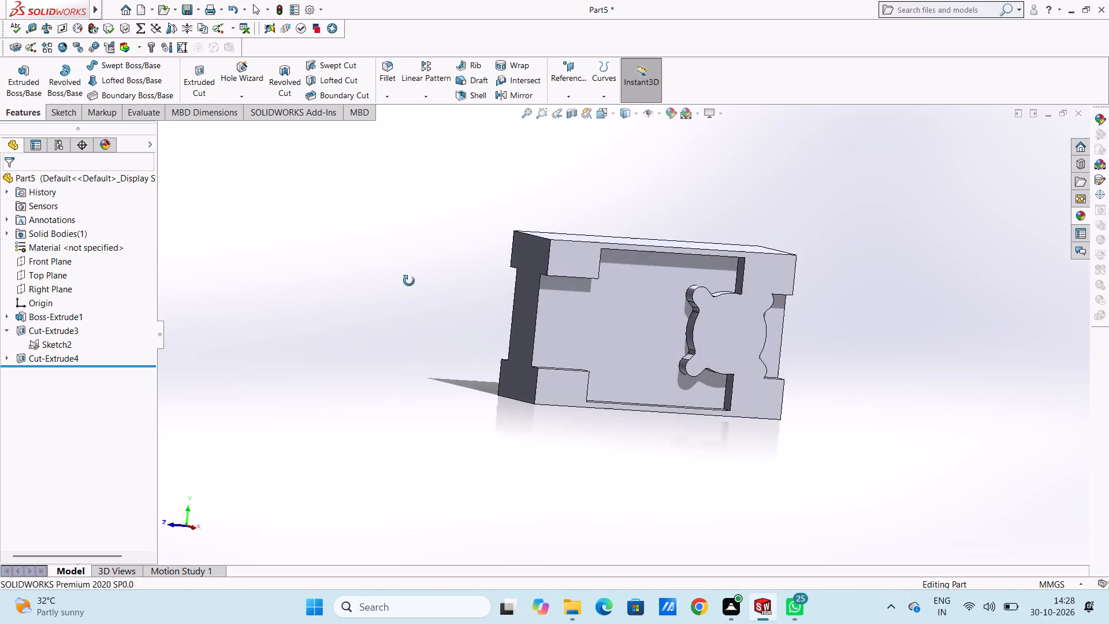
middle_drag(409, 281, 431, 317)
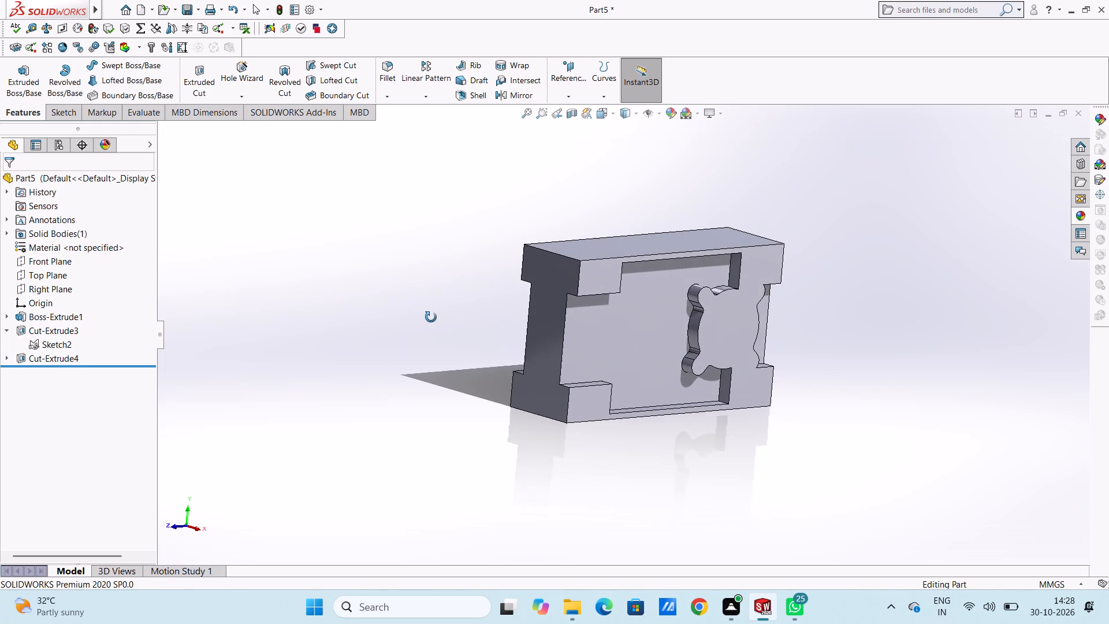
middle_drag(431, 317, 403, 370)
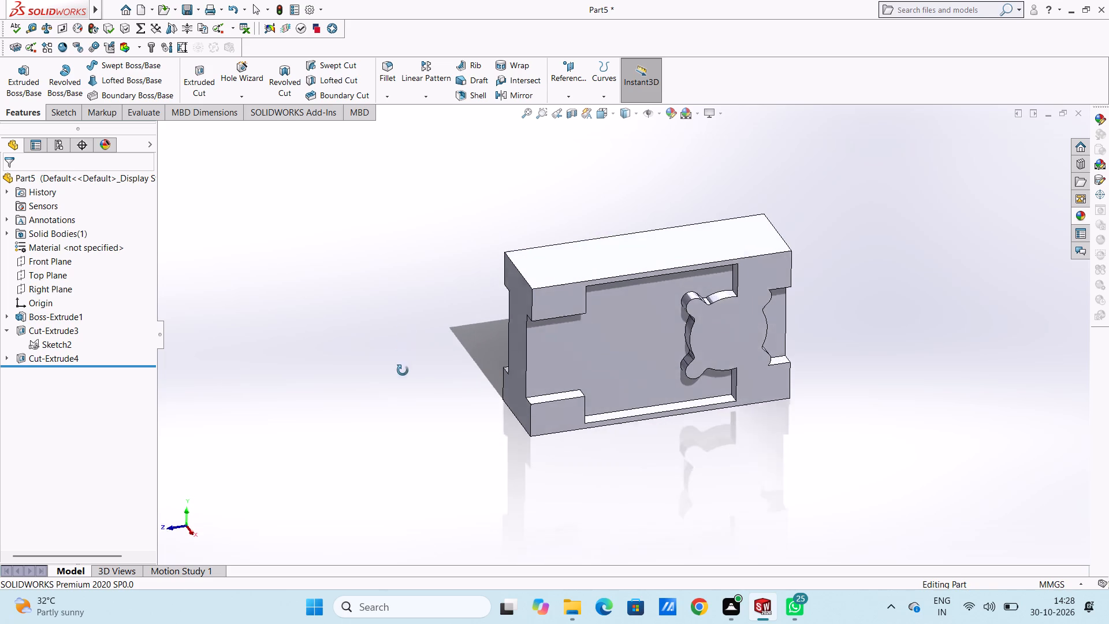
middle_drag(403, 370, 408, 398)
scroll(748, 335, down, 1)
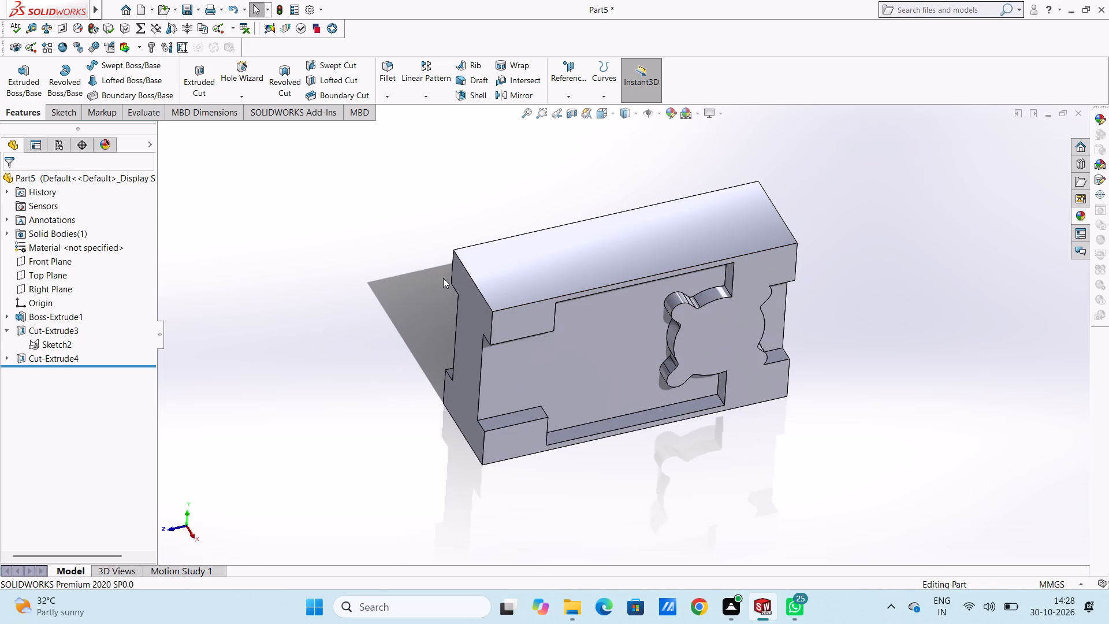
Fillet the eight short corner edges at both ends of the block with a 5 mm radius.
click(392, 69)
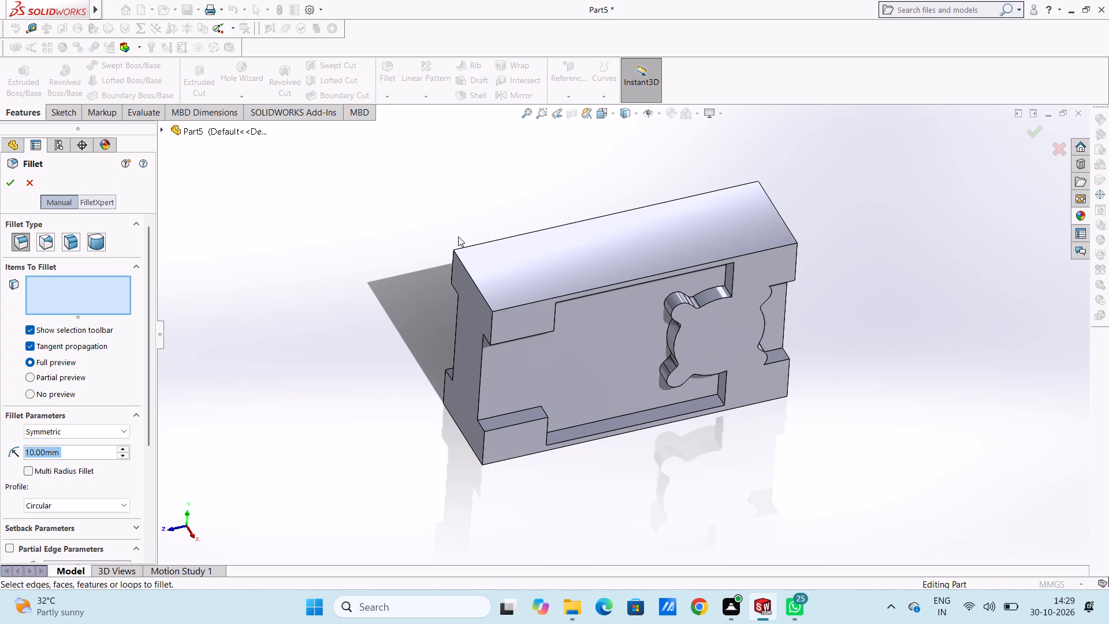
click(492, 326)
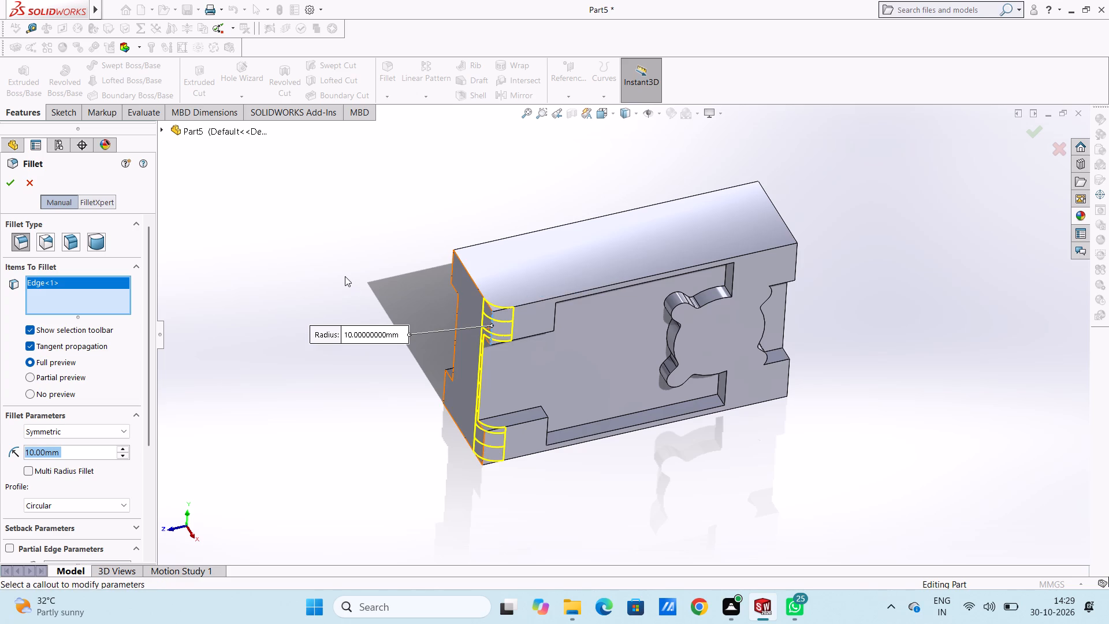
key(5)
key(Return)
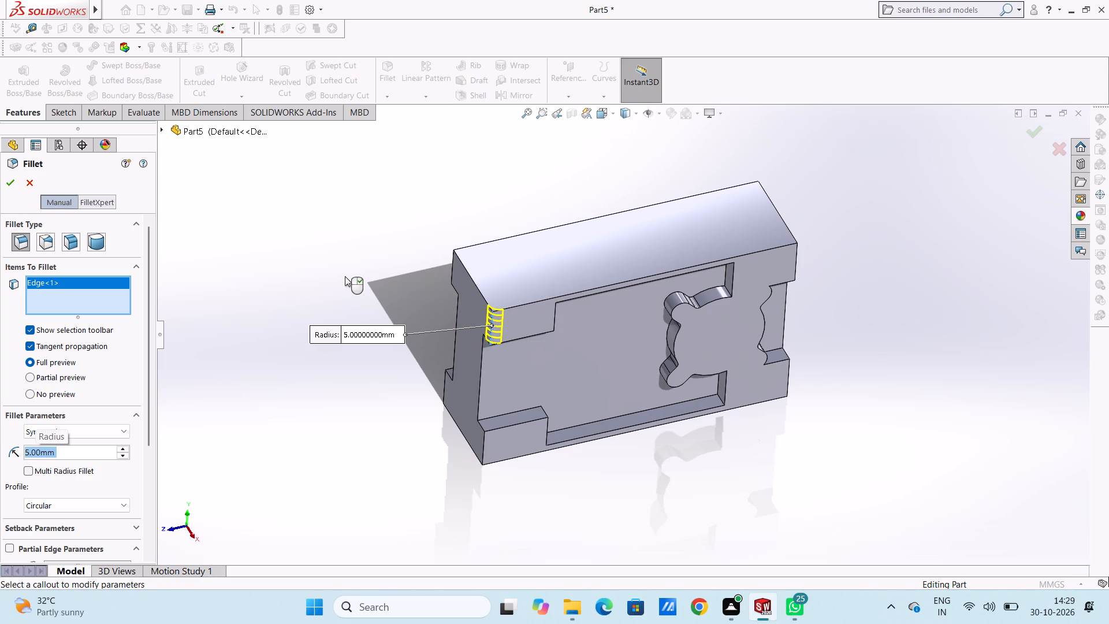
click(483, 450)
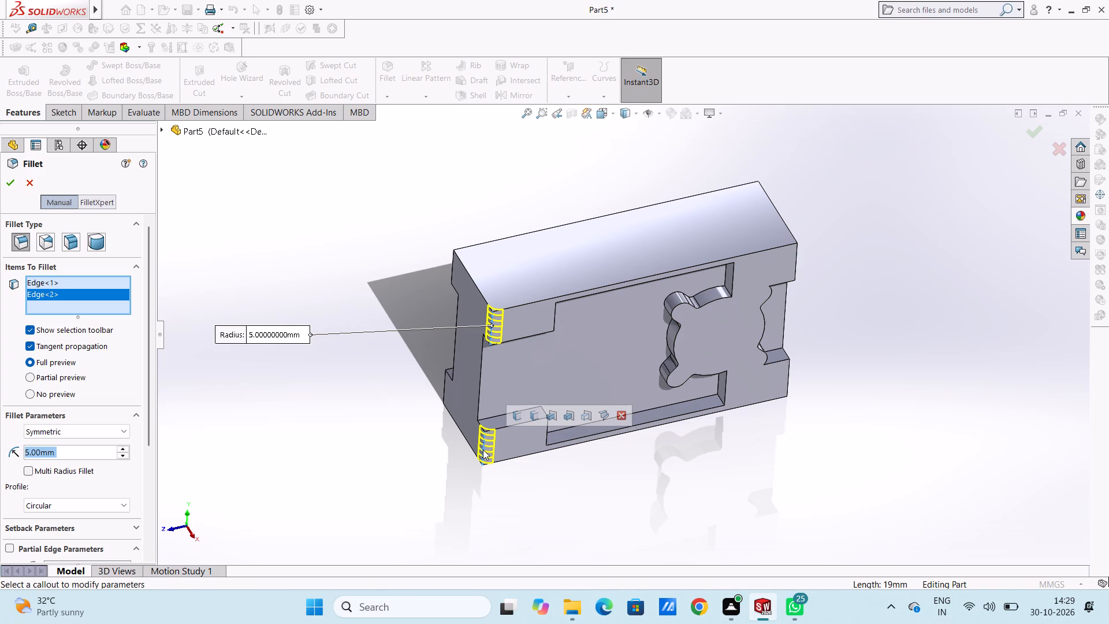
click(452, 264)
middle_drag(405, 276, 466, 319)
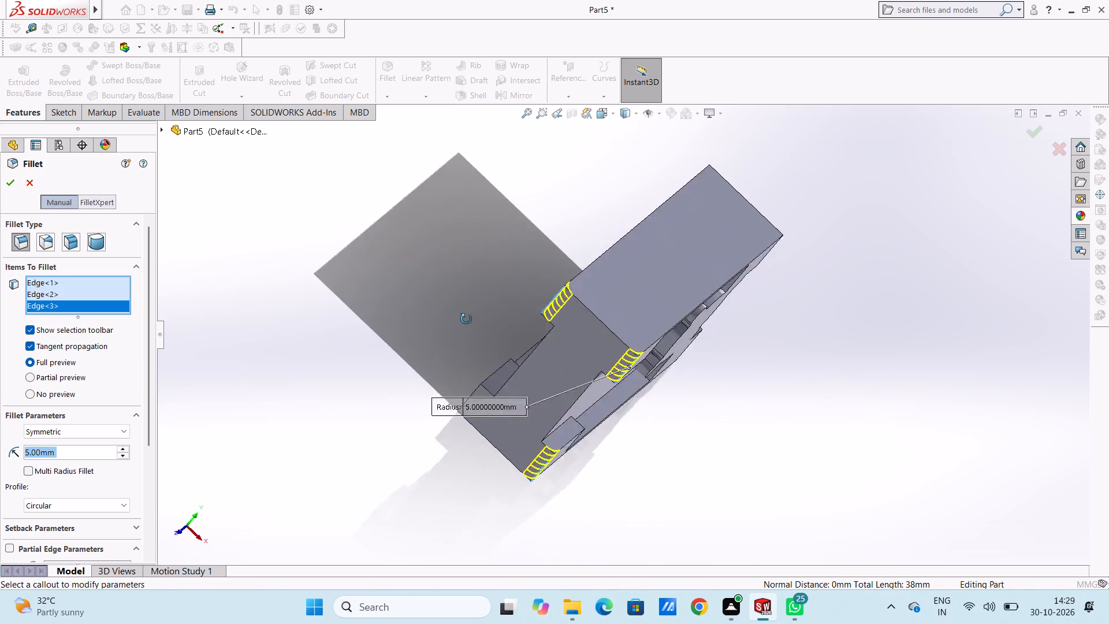
middle_drag(466, 319, 489, 336)
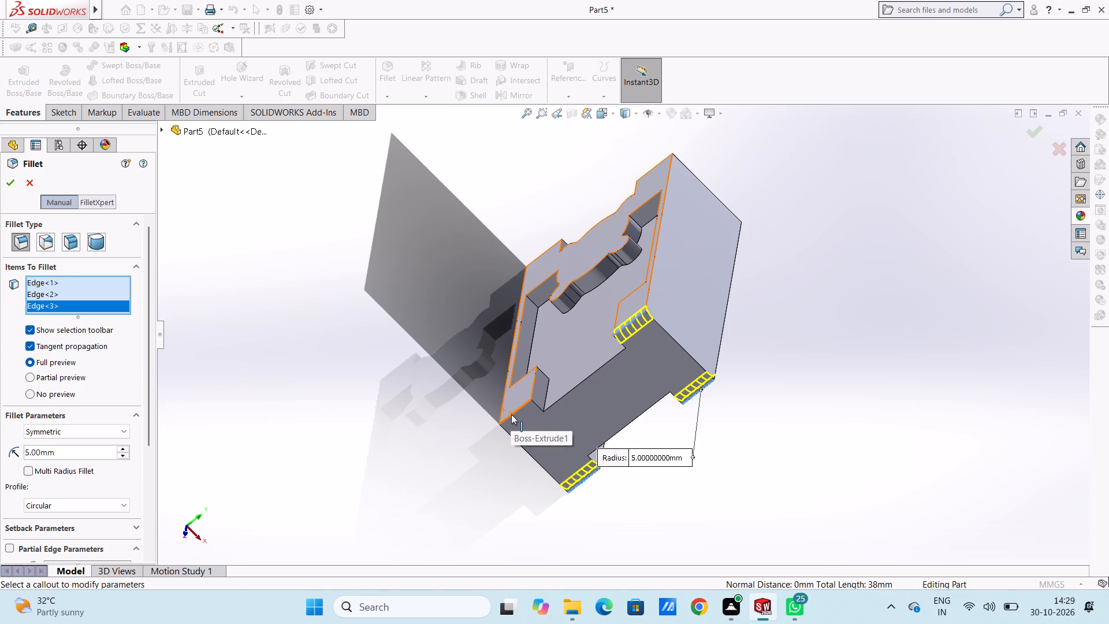
click(512, 415)
middle_drag(512, 415, 371, 280)
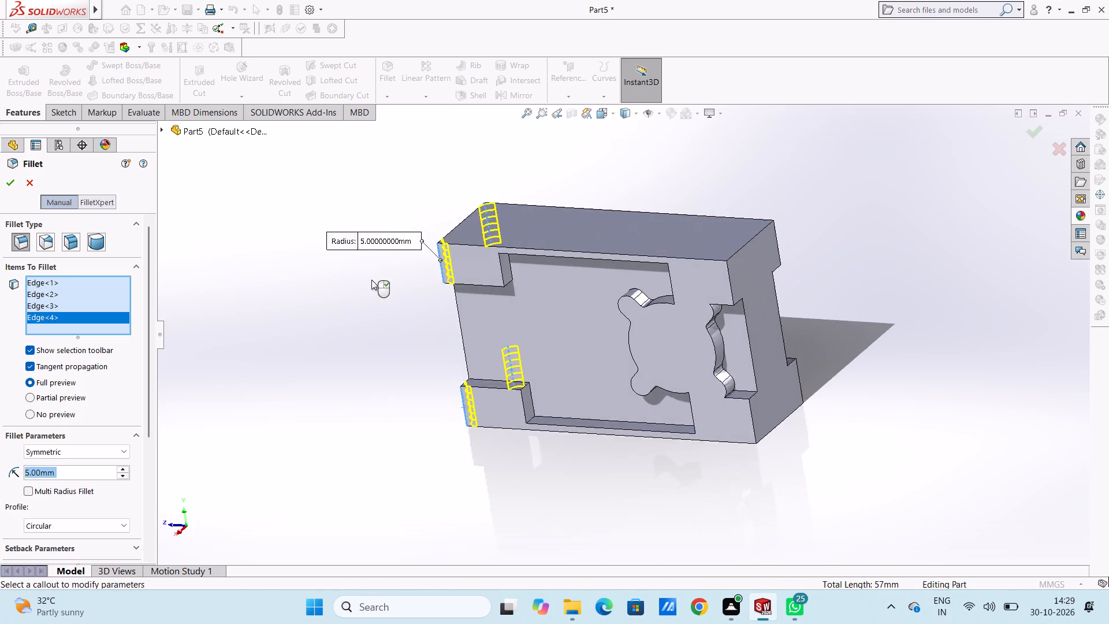
scroll(742, 299, down, 1)
click(720, 281)
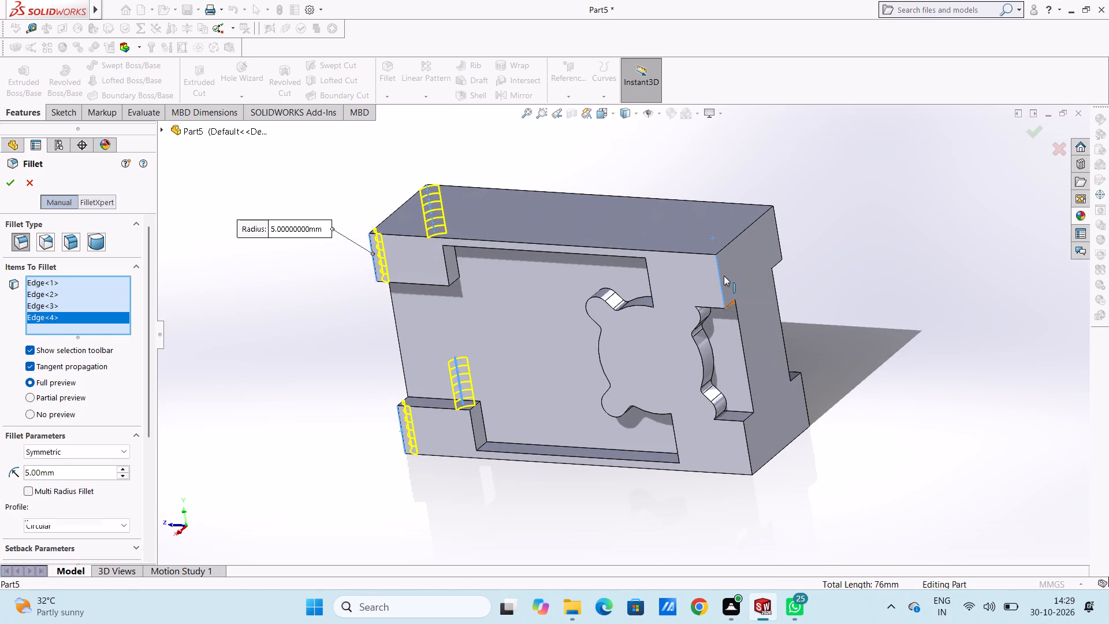
click(776, 222)
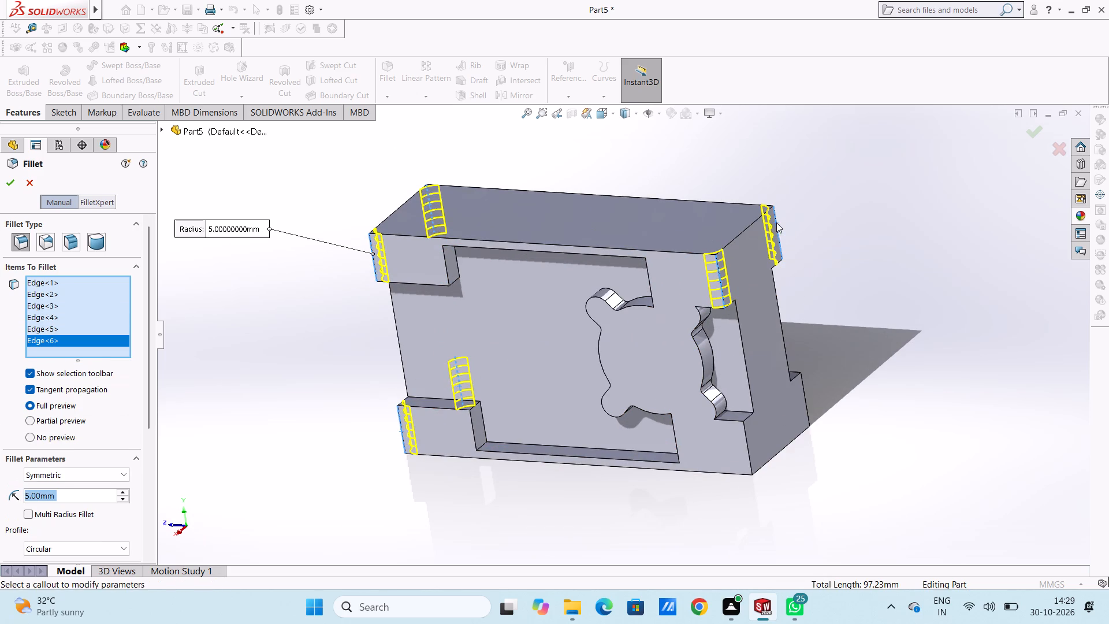
click(749, 450)
click(803, 389)
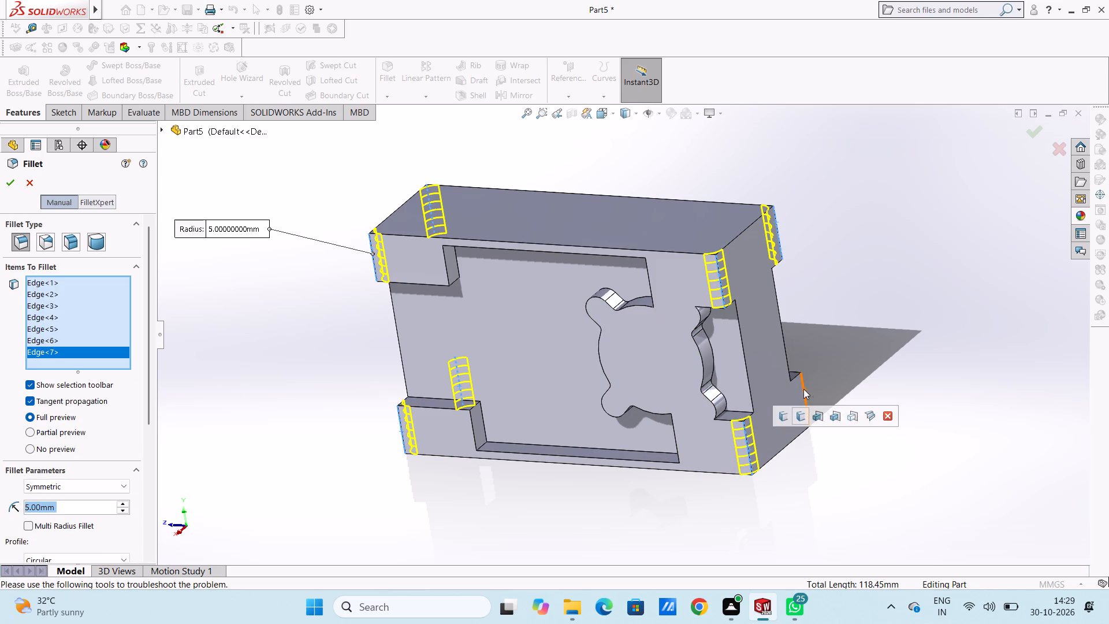
click(15, 187)
scroll(316, 309, up, 1)
middle_drag(330, 325, 364, 320)
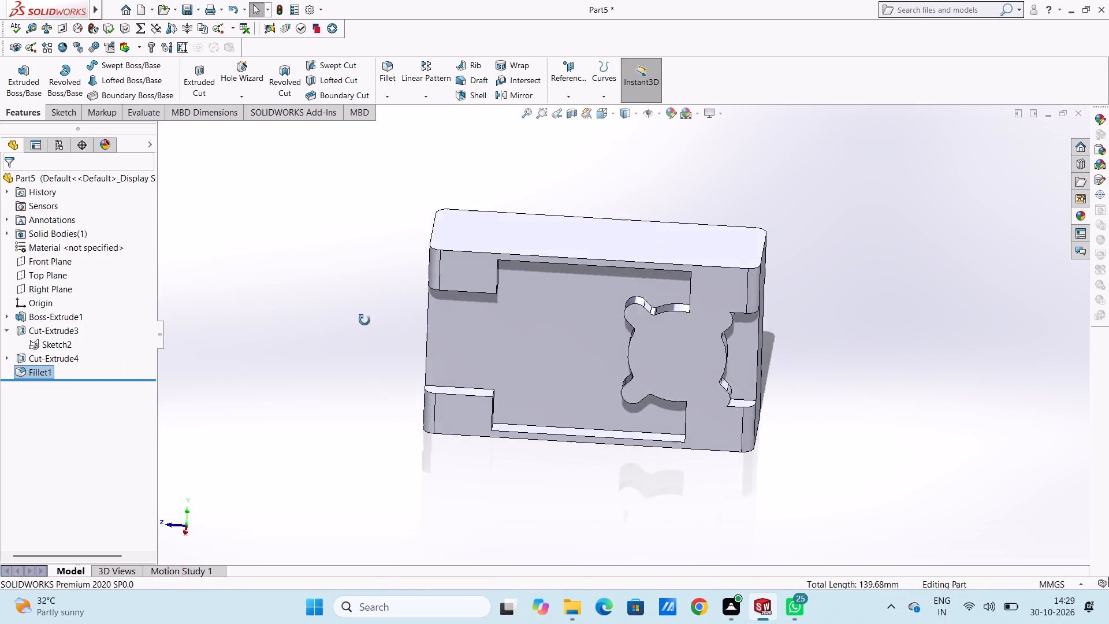
Examine the block's filleted corners, stepped pockets and boss profile from several angles, finishing in the standard Front view.
middle_drag(364, 320, 343, 291)
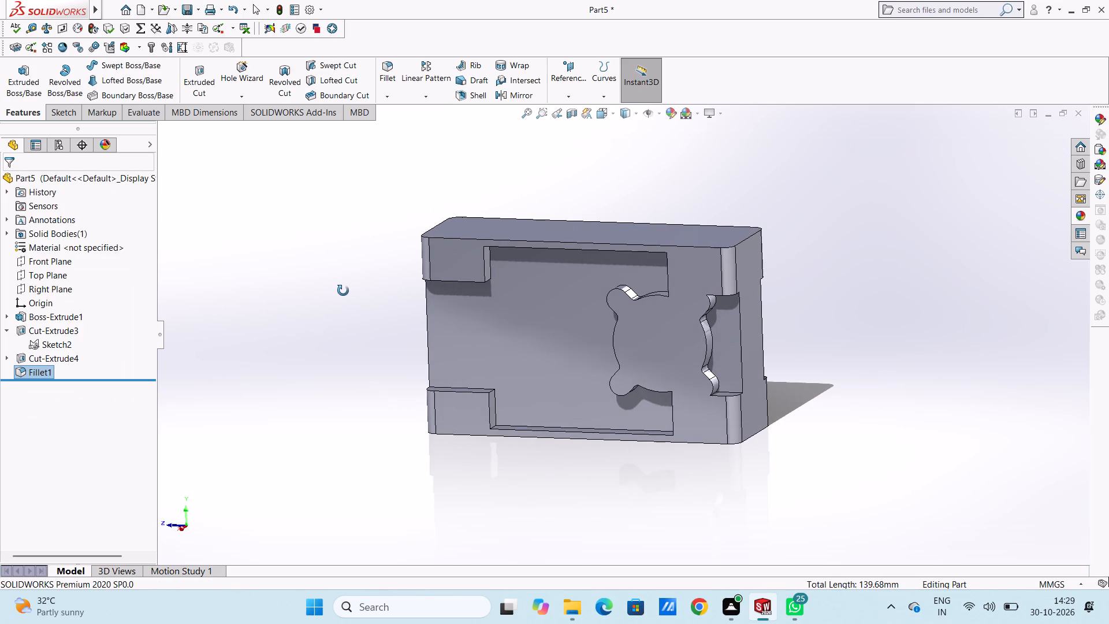
middle_drag(343, 291, 395, 350)
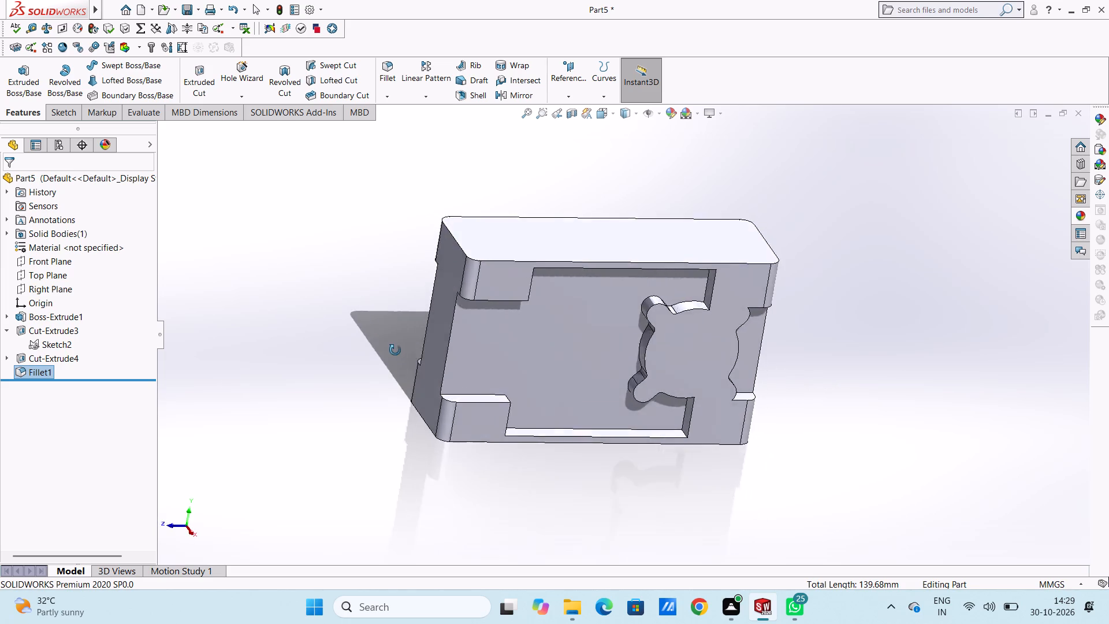
middle_drag(395, 350, 382, 352)
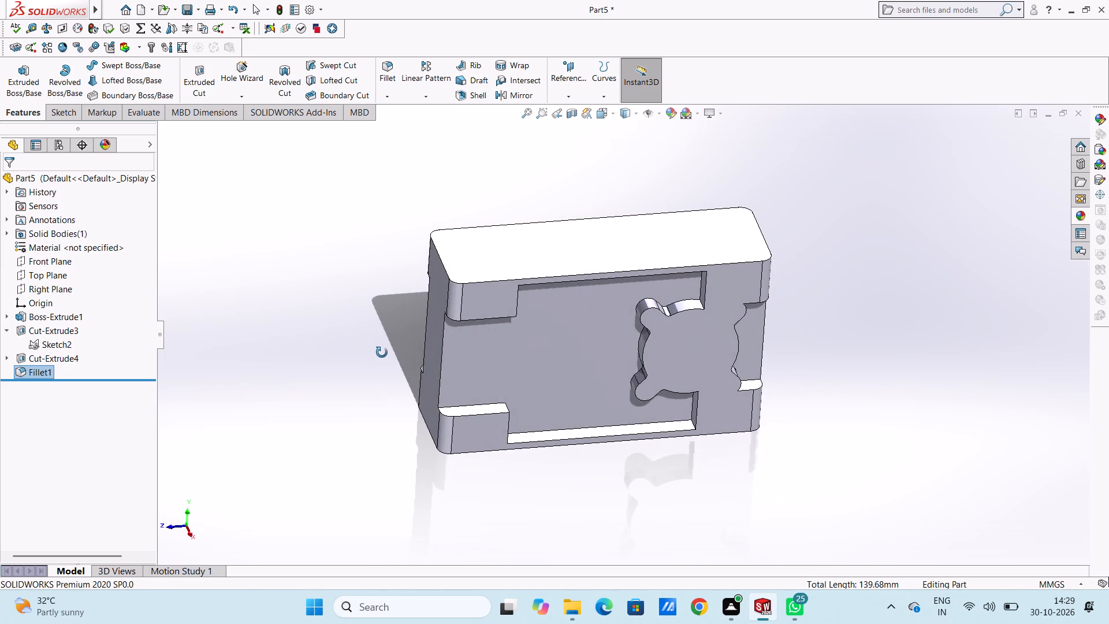
middle_drag(382, 352, 404, 369)
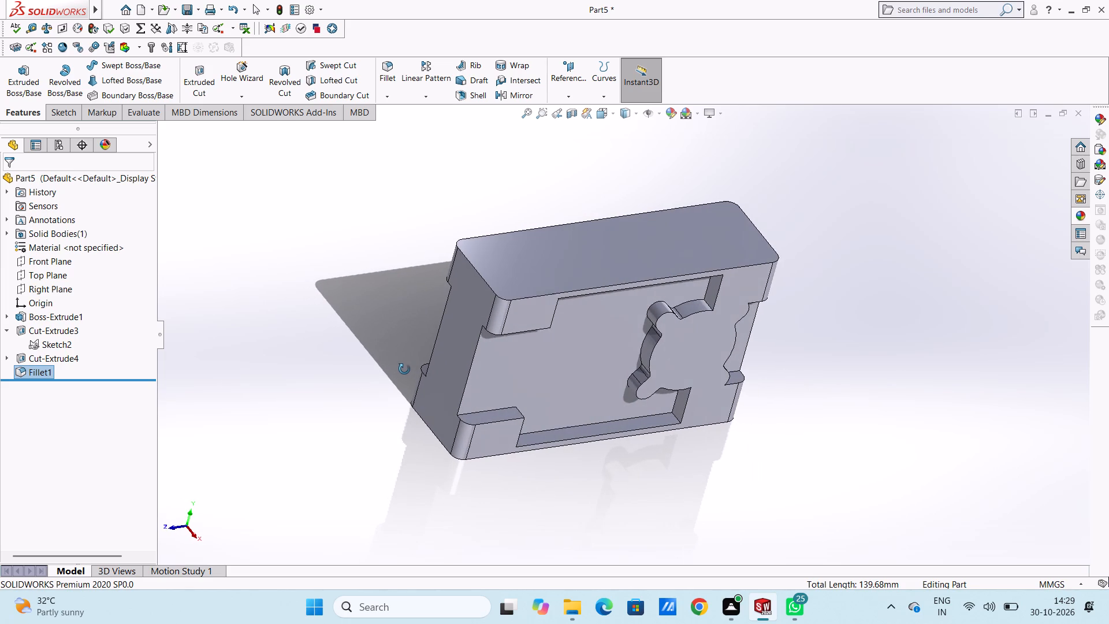
middle_drag(404, 369, 389, 361)
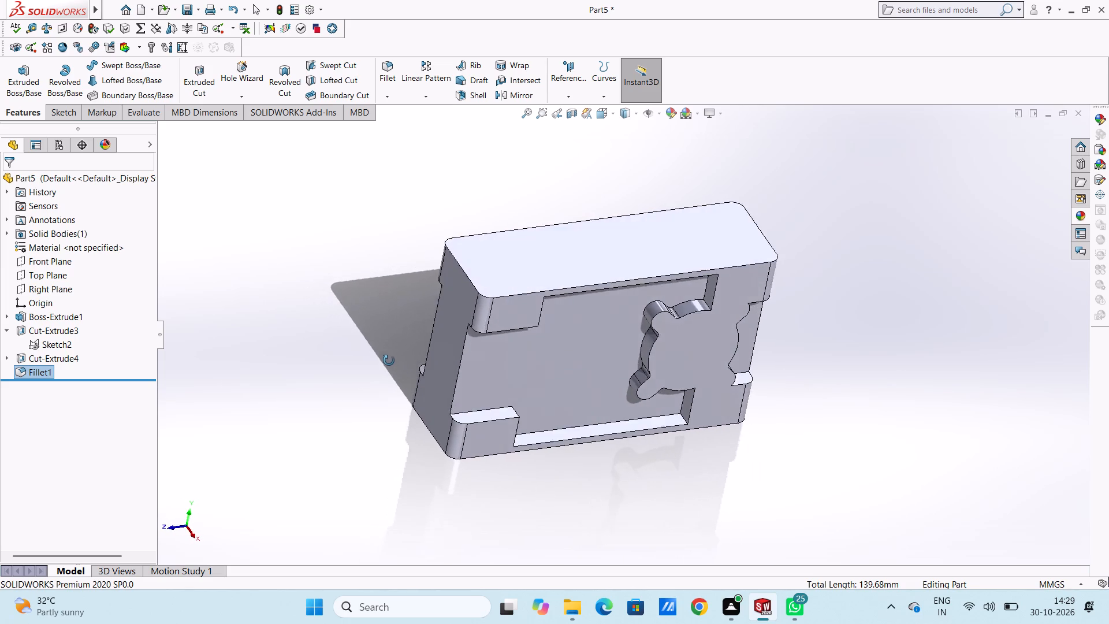
middle_drag(389, 361, 306, 317)
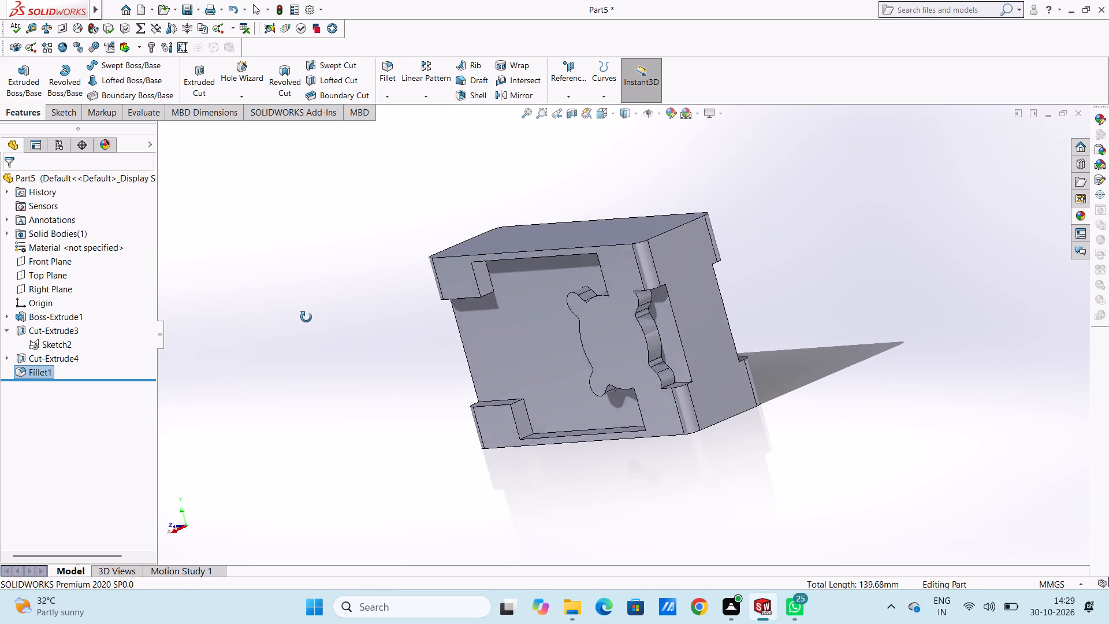
middle_drag(306, 317, 343, 315)
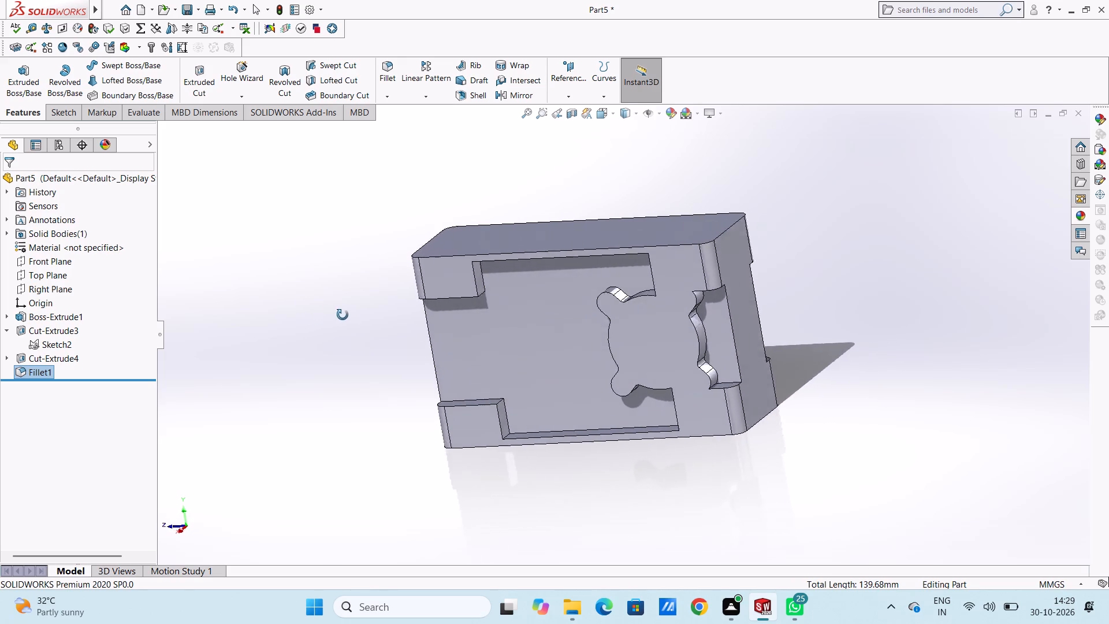
middle_drag(343, 315, 382, 317)
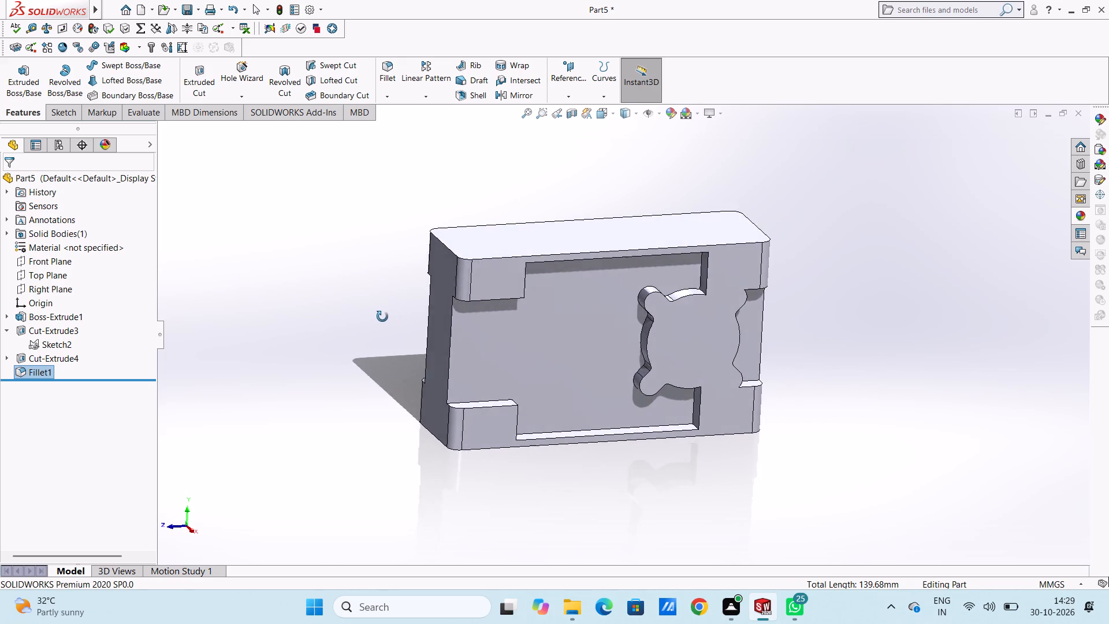
middle_drag(382, 317, 374, 312)
middle_drag(369, 309, 404, 292)
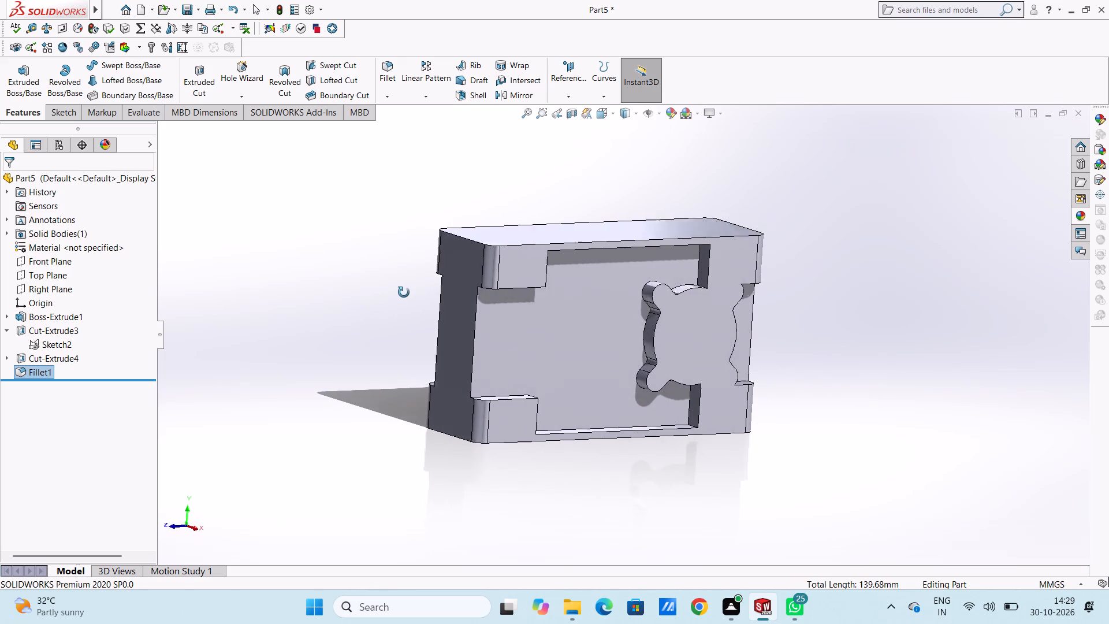
middle_drag(404, 292, 405, 295)
middle_drag(418, 379, 444, 330)
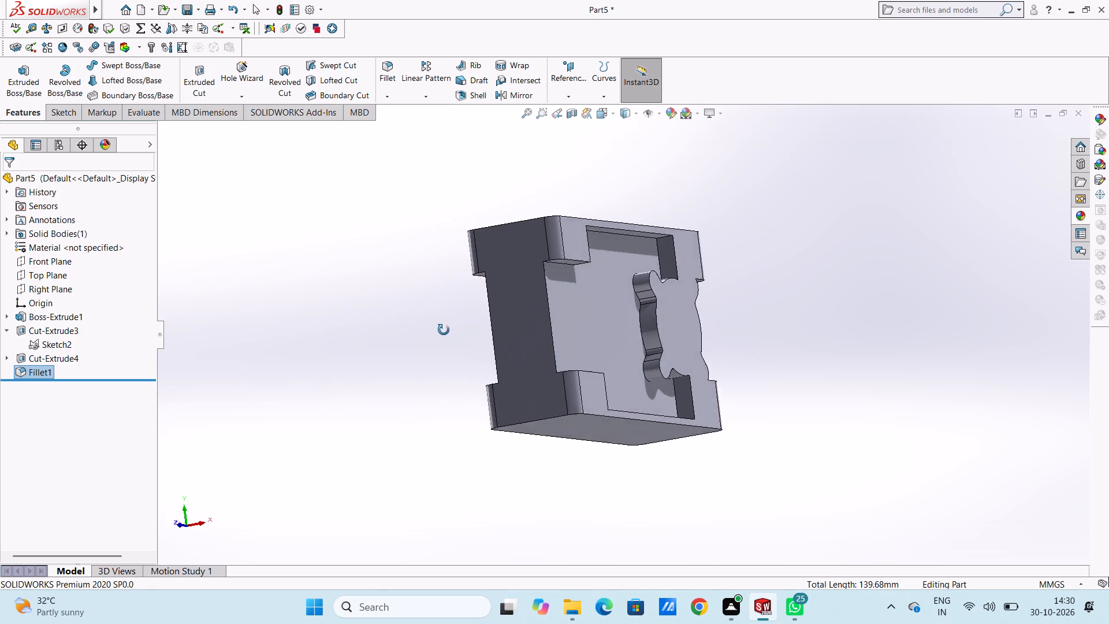
middle_drag(444, 330, 419, 328)
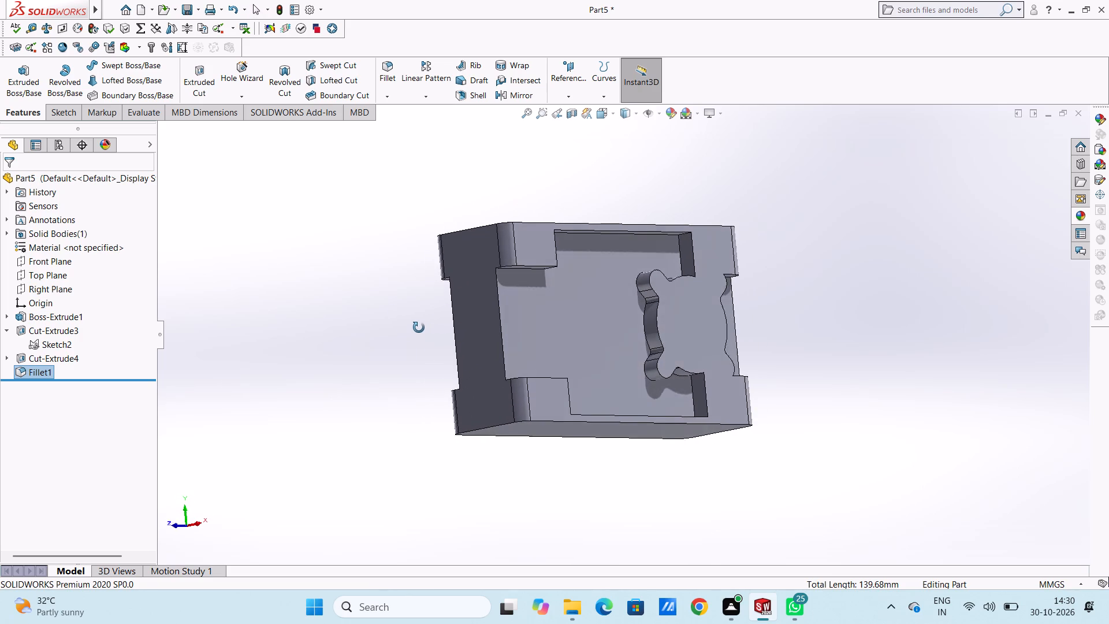
middle_drag(419, 328, 373, 375)
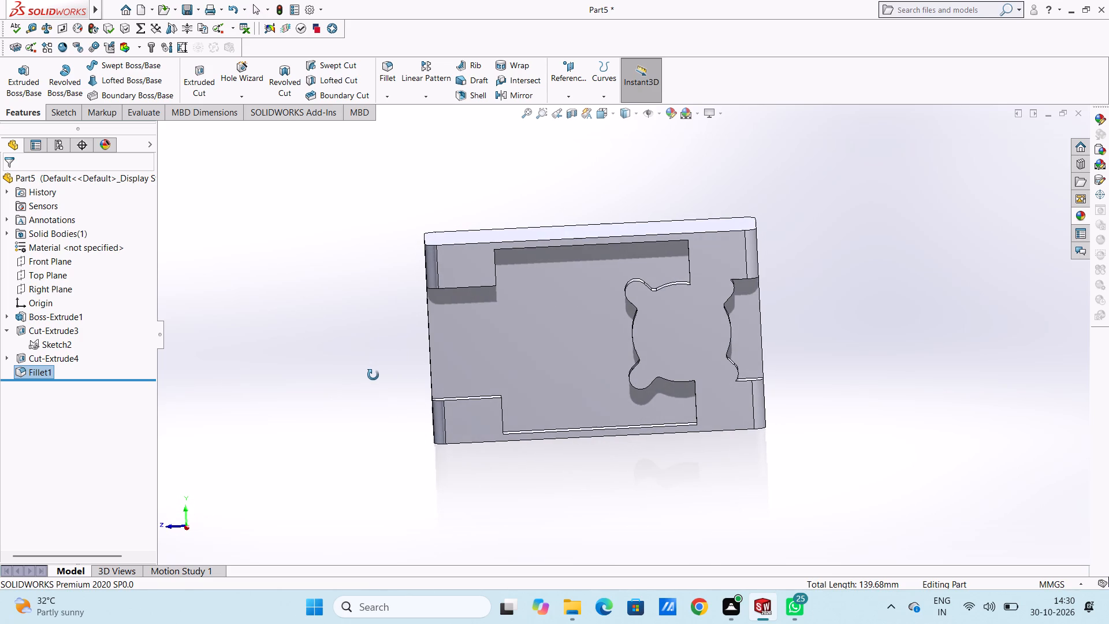
middle_drag(373, 375, 380, 378)
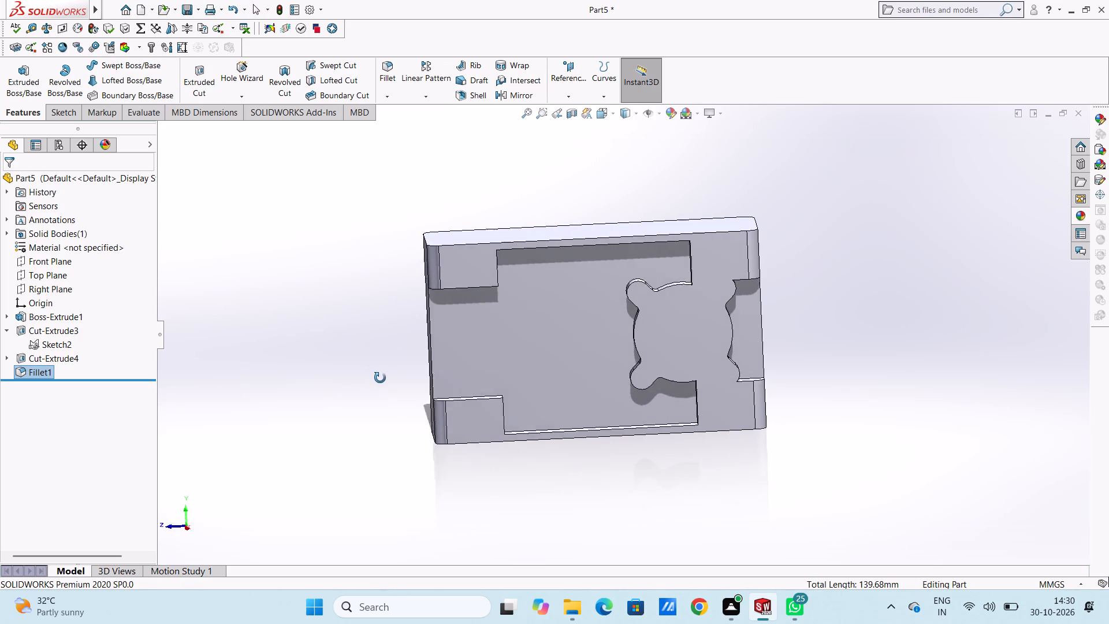
middle_drag(380, 378, 414, 385)
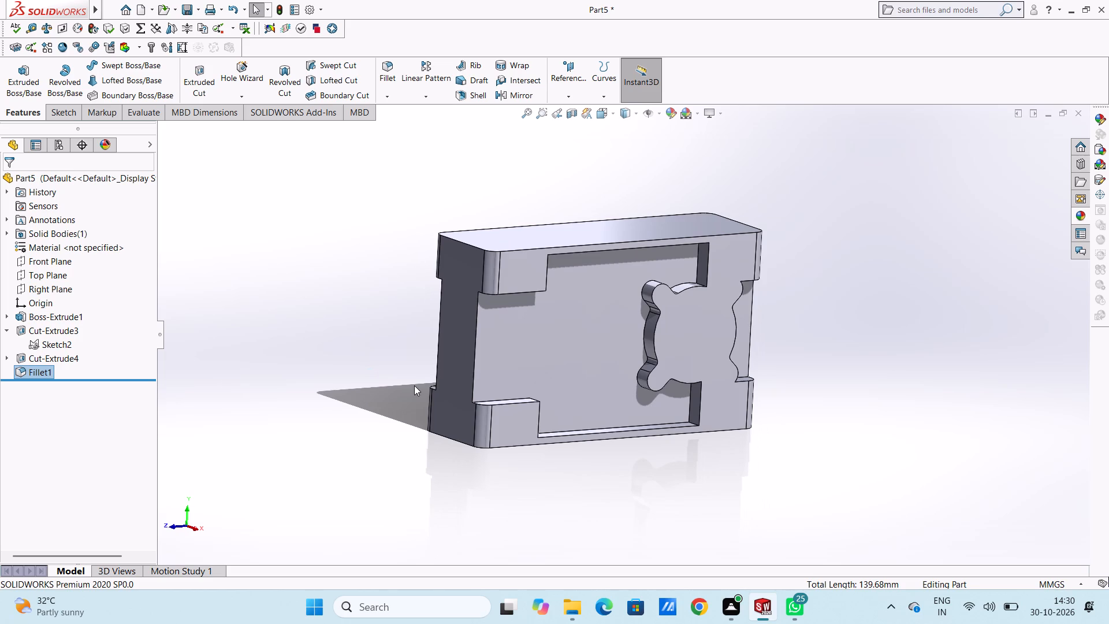
key(ctrl+1)
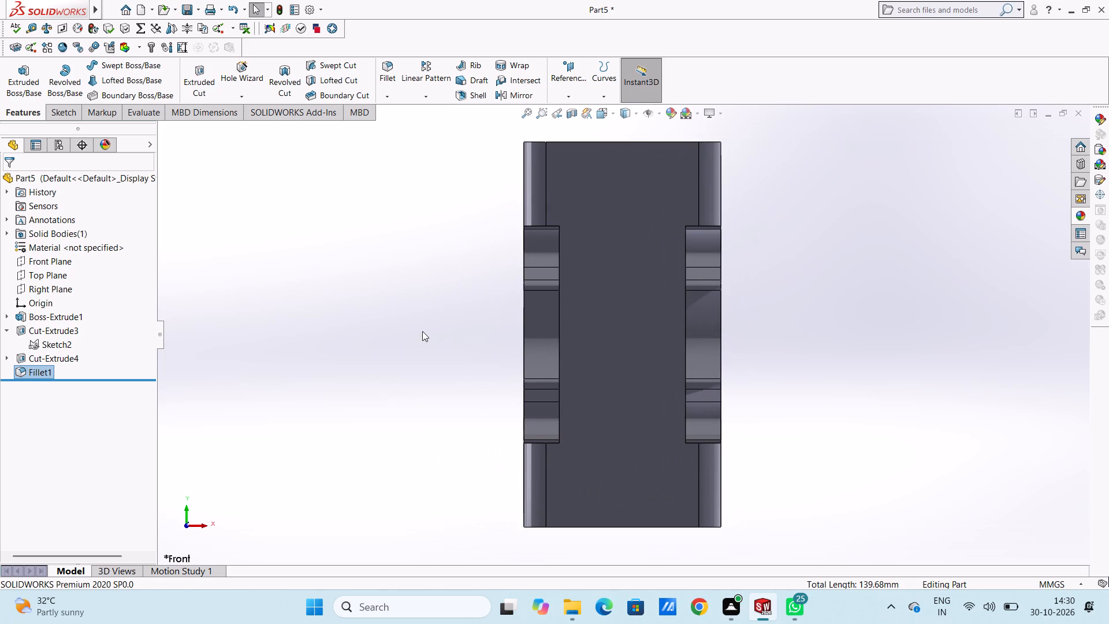
scroll(639, 275, up, 4)
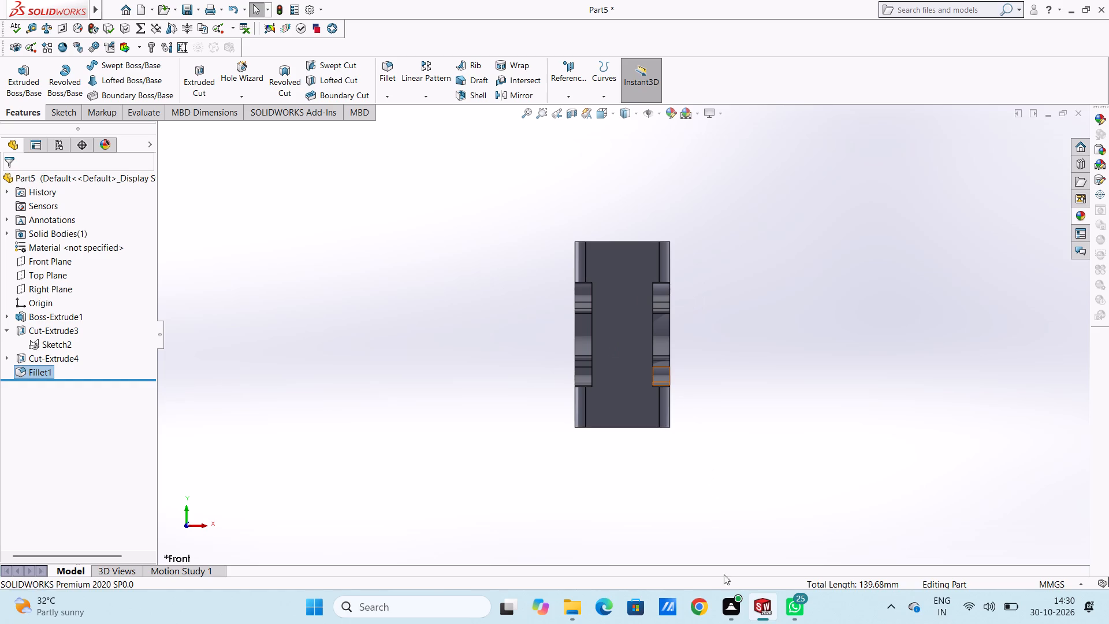
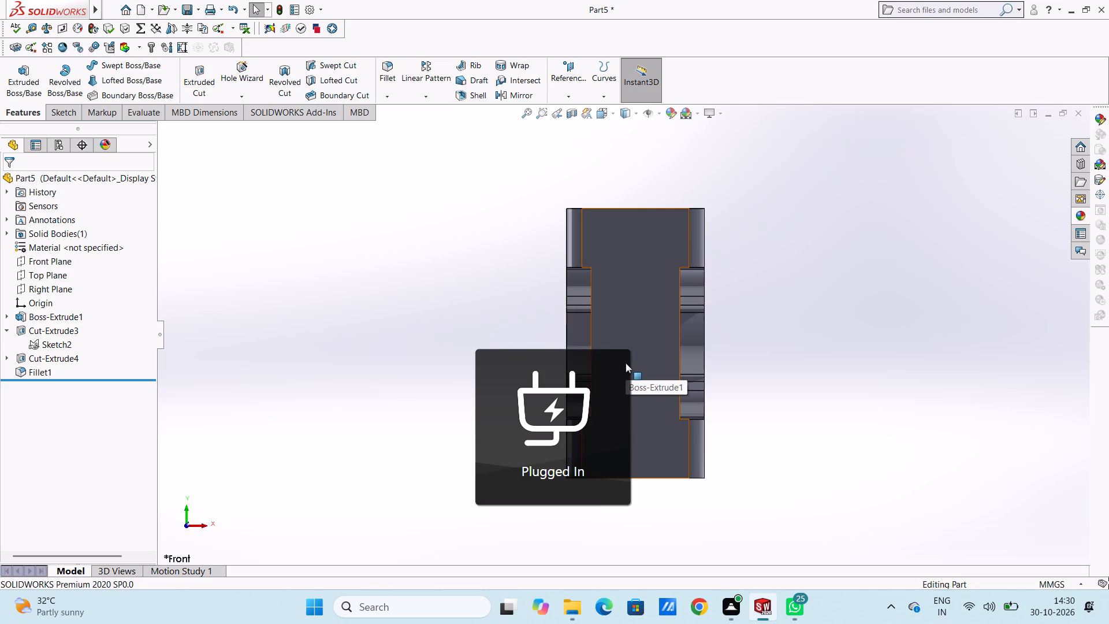
Sketch a 28.5 by 49 mm corner rectangle on the block's front end face, between the inner corners of the side pockets.
click(627, 298)
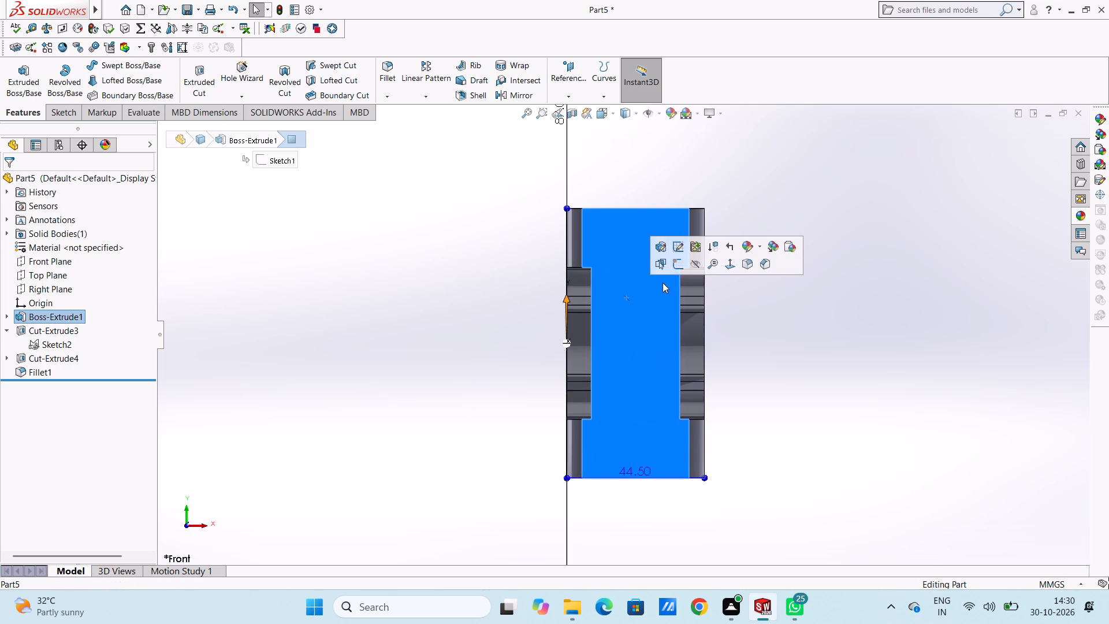
click(676, 267)
click(281, 393)
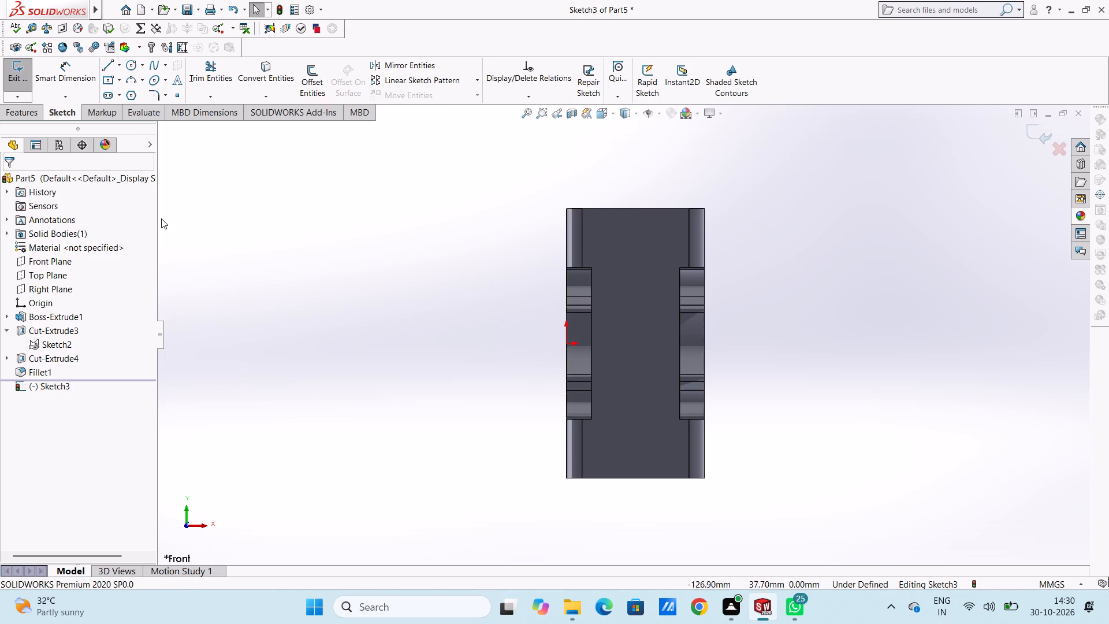
click(121, 80)
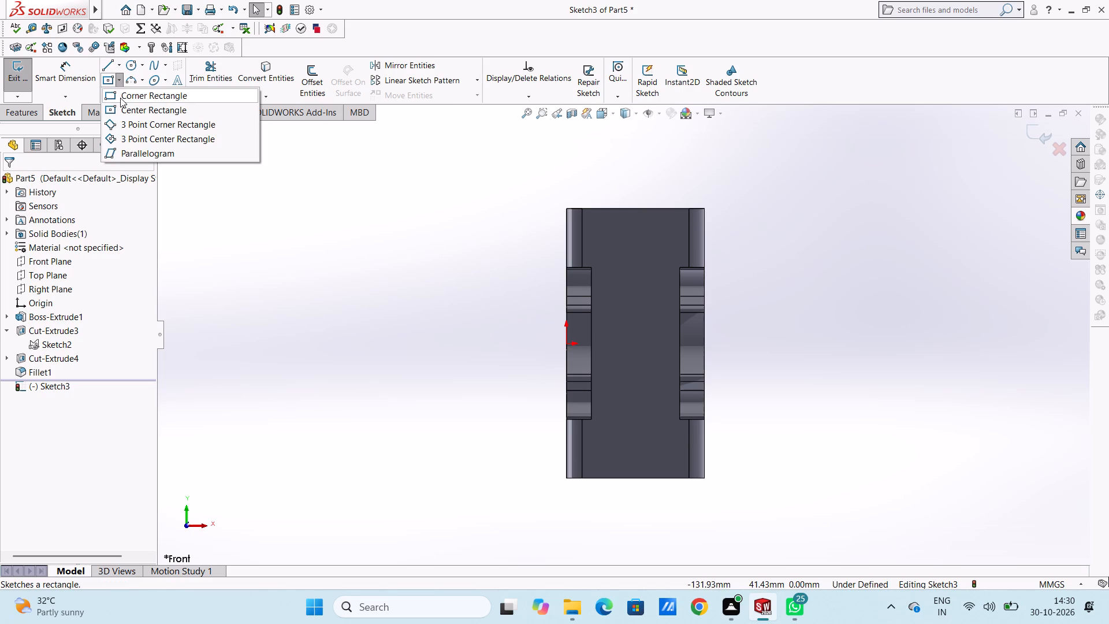
click(120, 91)
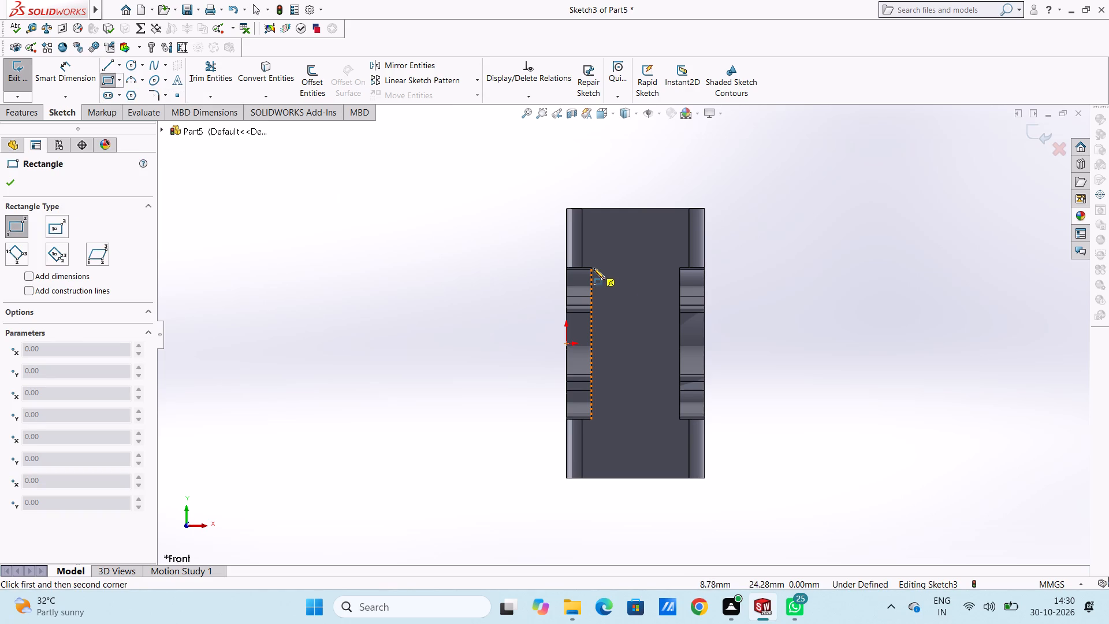
click(593, 268)
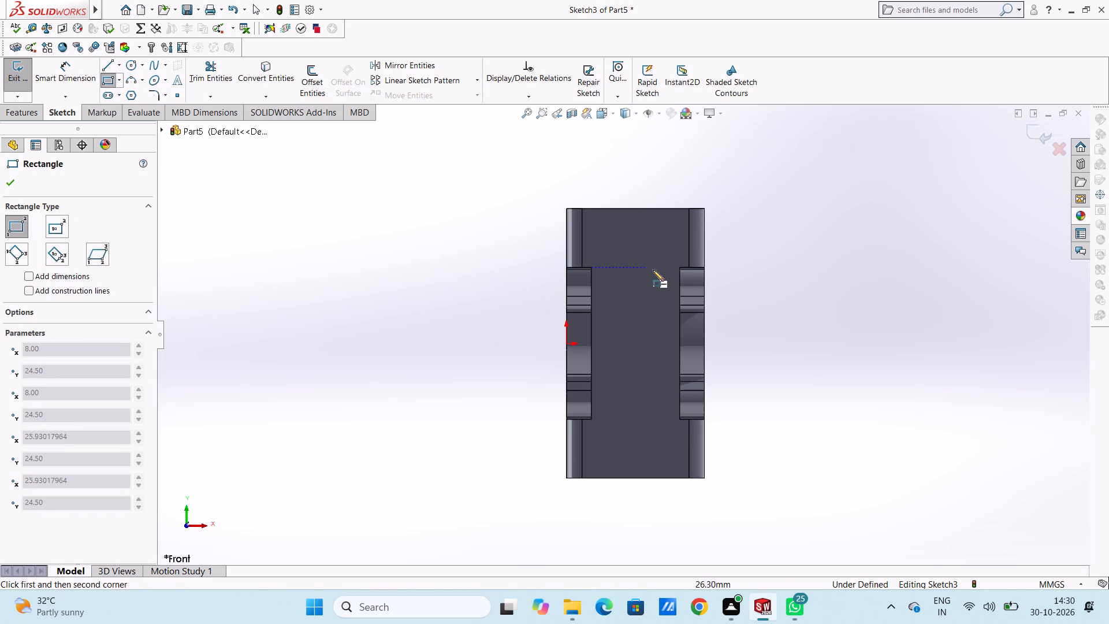
click(679, 421)
right_click(444, 277)
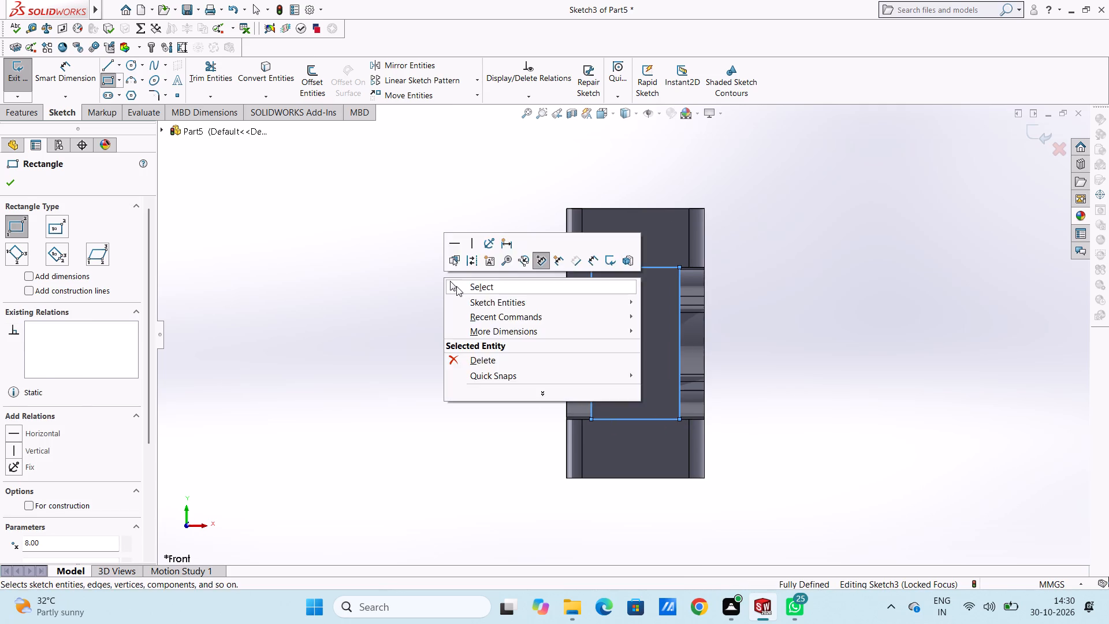
click(456, 286)
click(452, 288)
Cut-extrude the end-face rectangle 3 mm blind into the block.
middle_drag(483, 239, 420, 261)
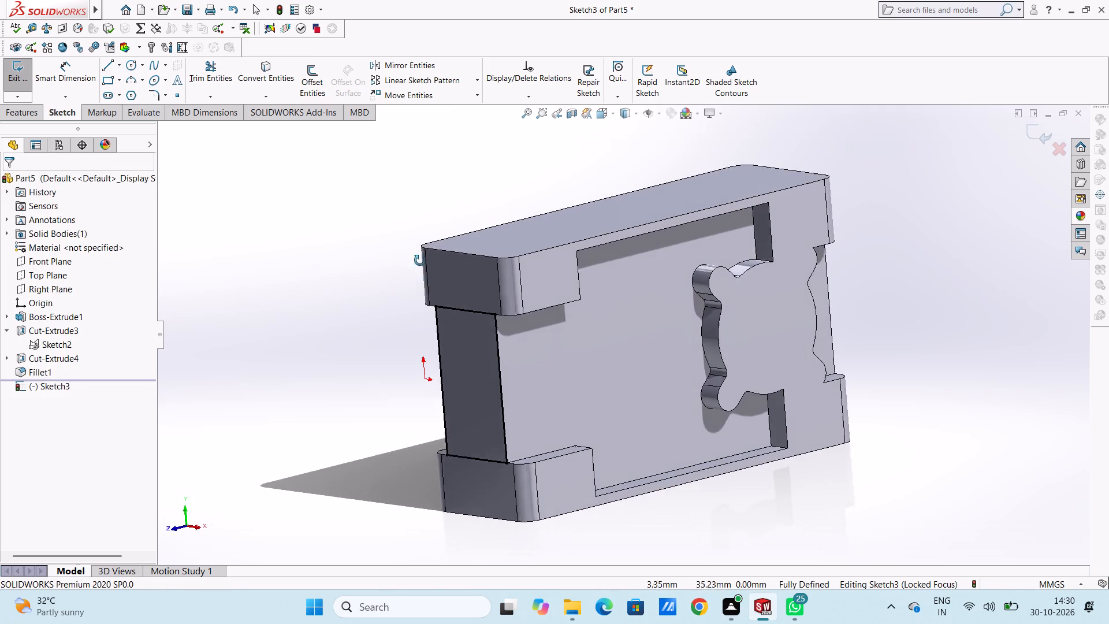
middle_drag(420, 261, 415, 292)
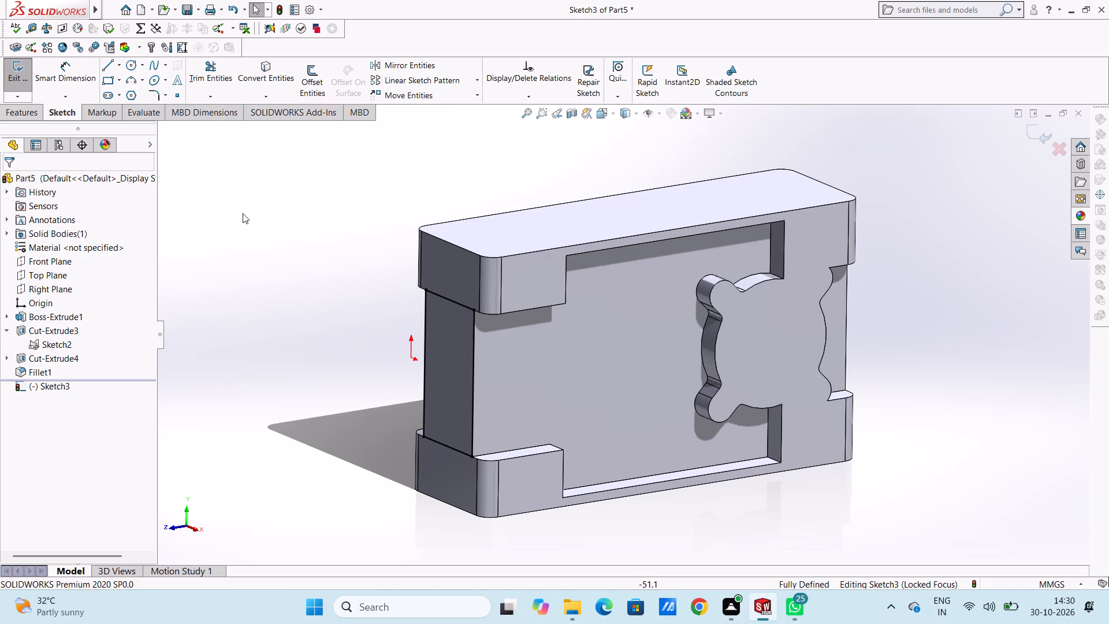
click(13, 112)
drag(192, 72, 194, 75)
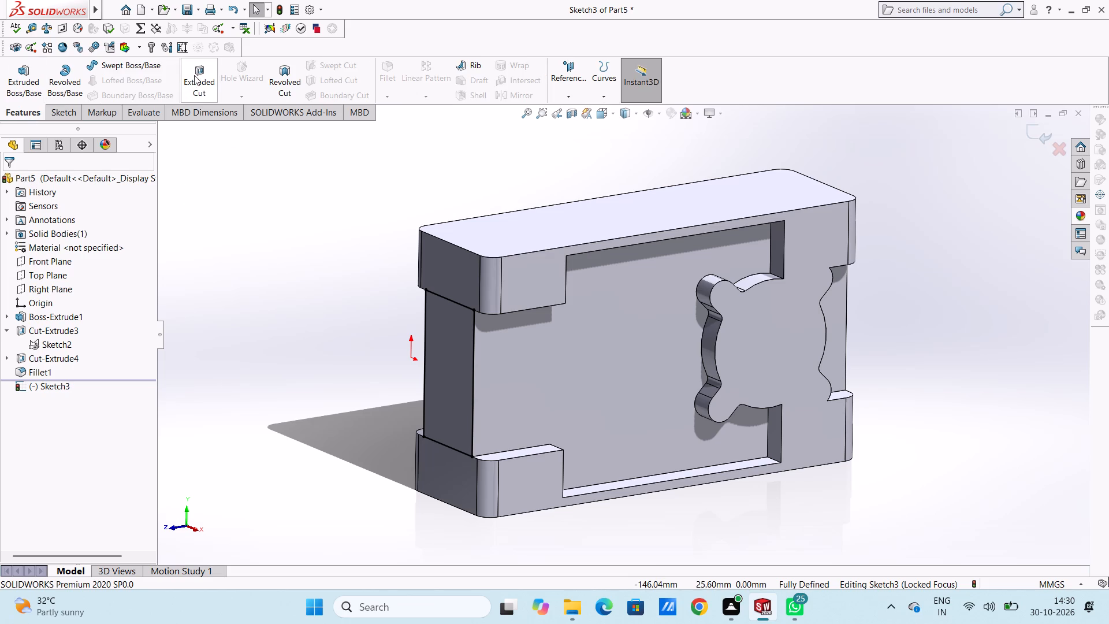
drag(194, 75, 199, 82)
key(3)
key(Return)
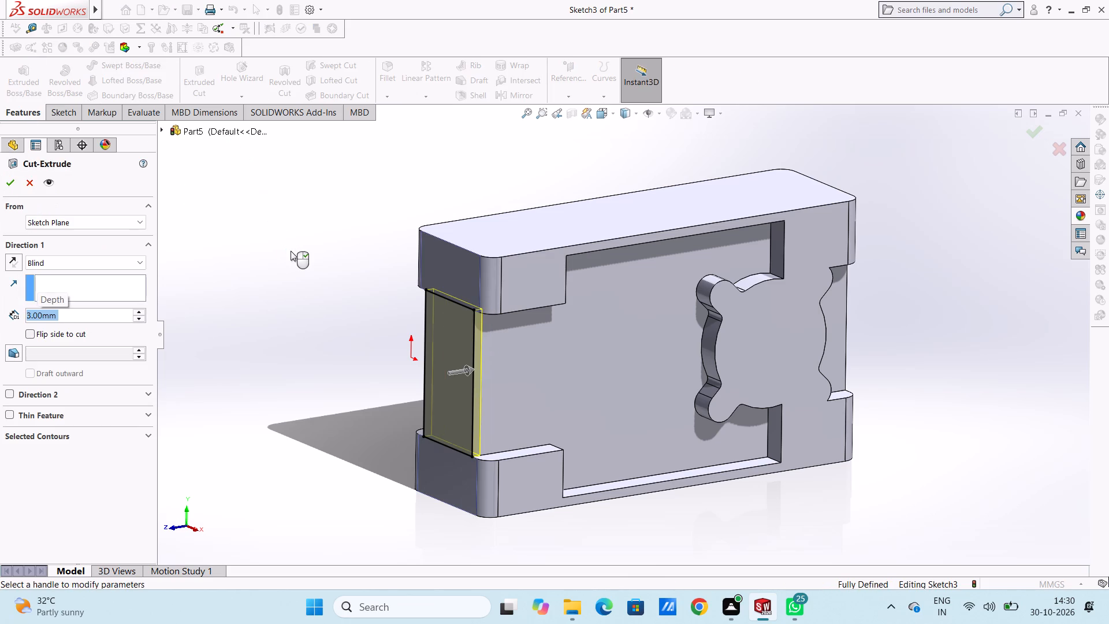
click(8, 187)
click(227, 235)
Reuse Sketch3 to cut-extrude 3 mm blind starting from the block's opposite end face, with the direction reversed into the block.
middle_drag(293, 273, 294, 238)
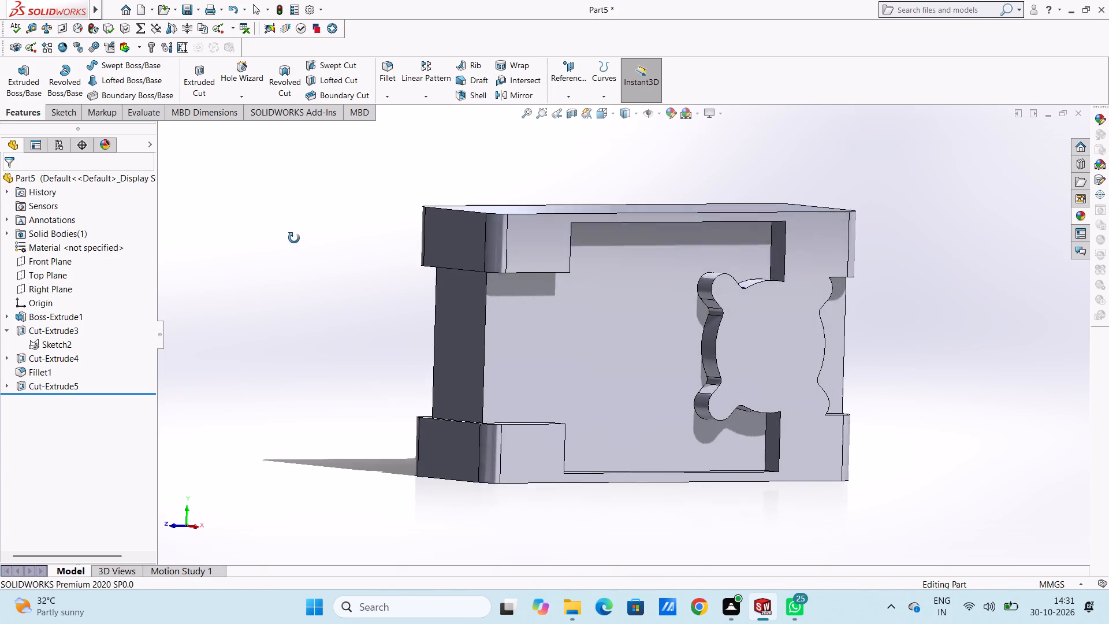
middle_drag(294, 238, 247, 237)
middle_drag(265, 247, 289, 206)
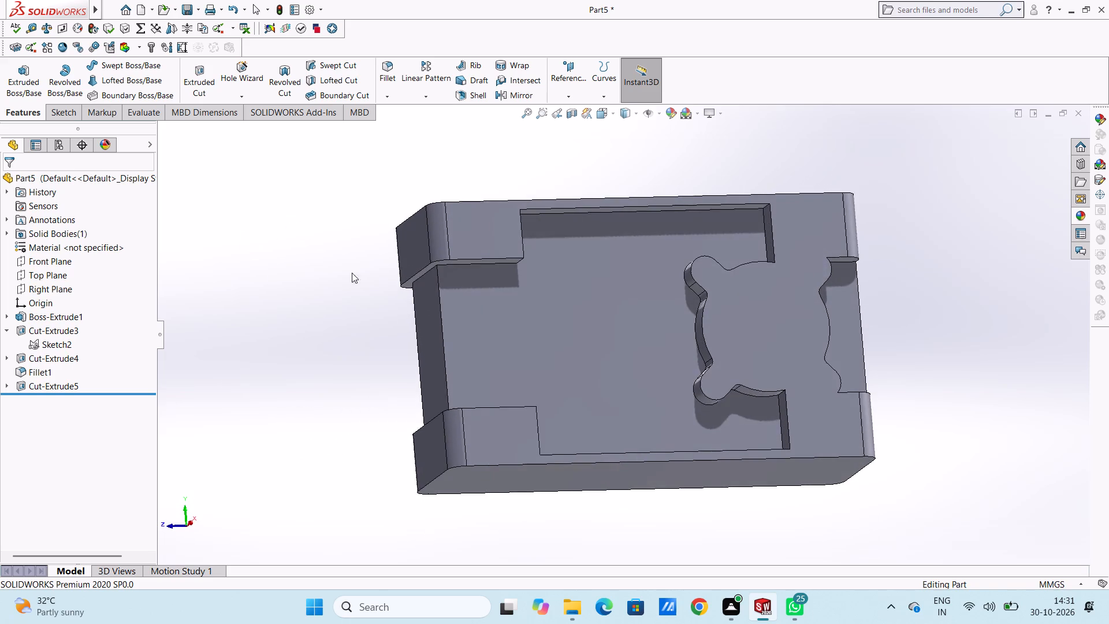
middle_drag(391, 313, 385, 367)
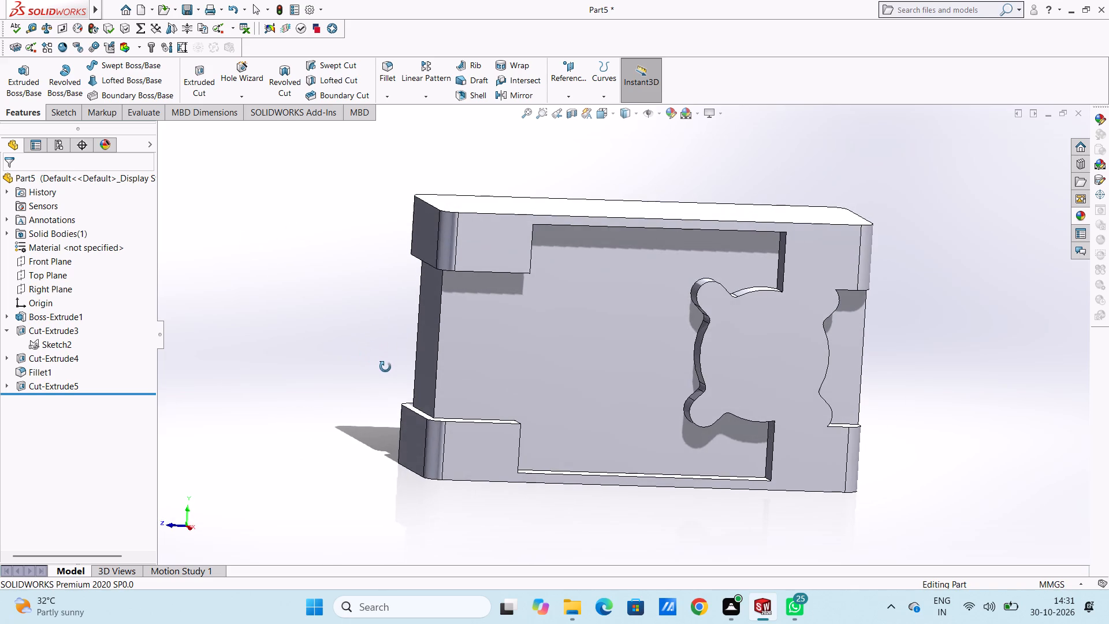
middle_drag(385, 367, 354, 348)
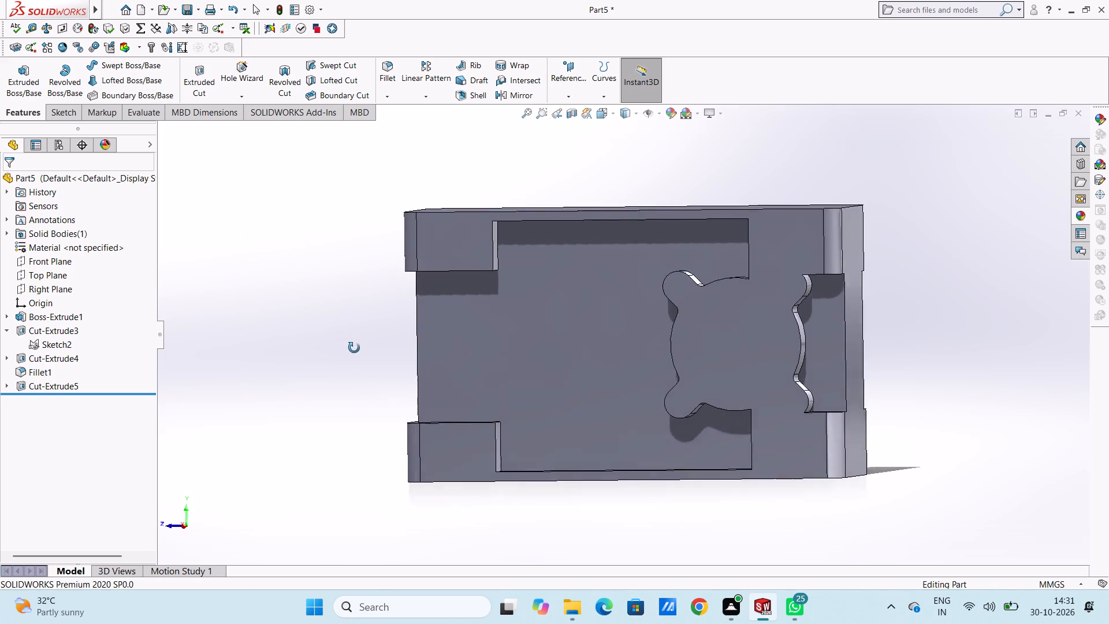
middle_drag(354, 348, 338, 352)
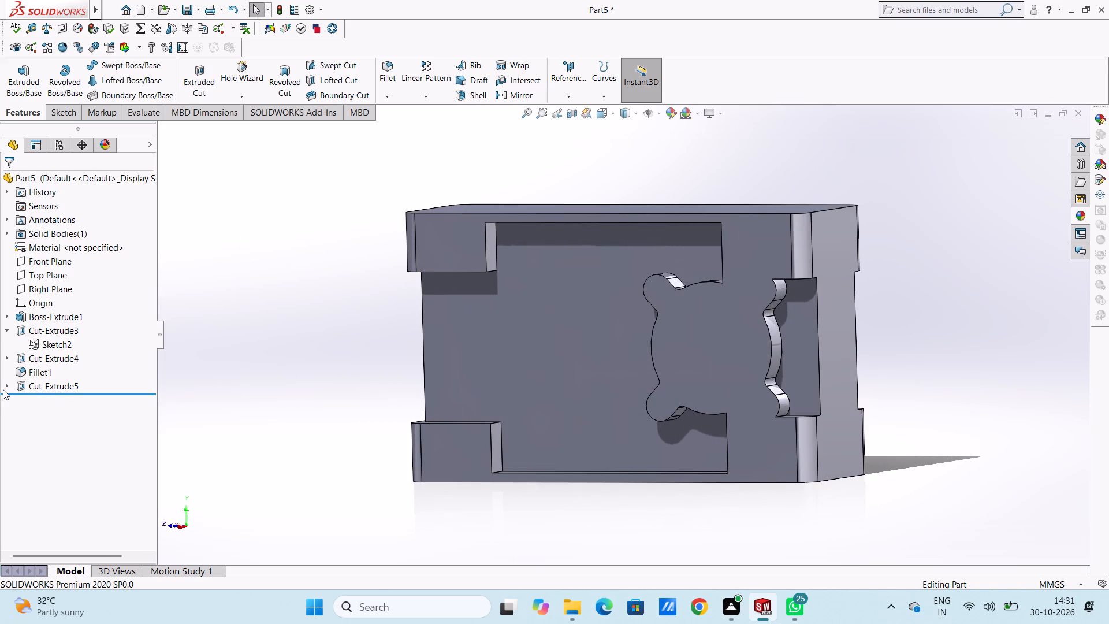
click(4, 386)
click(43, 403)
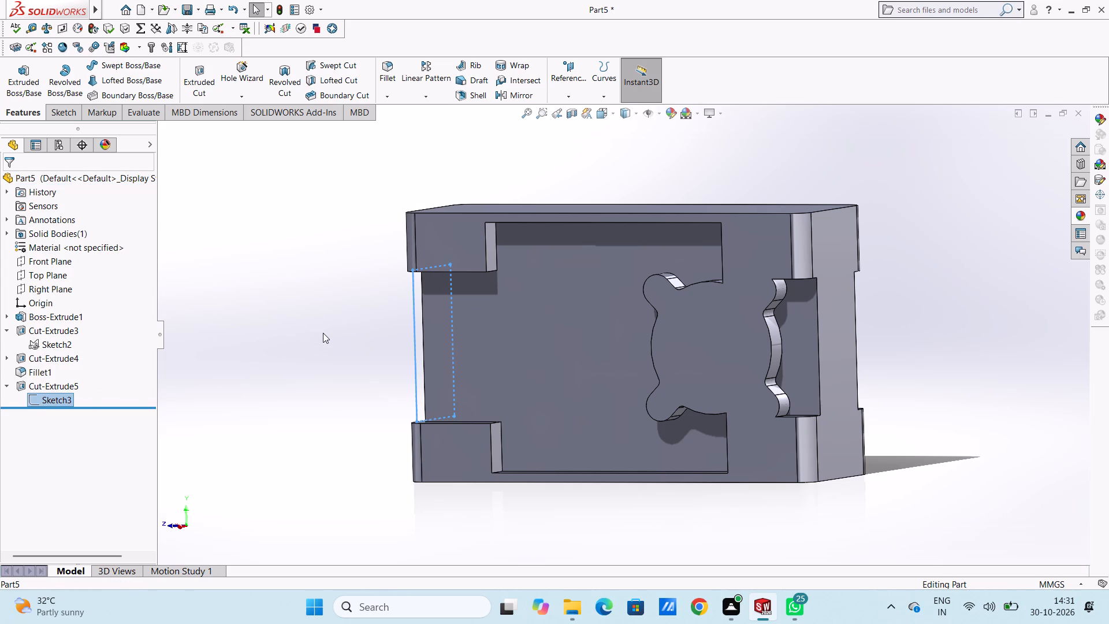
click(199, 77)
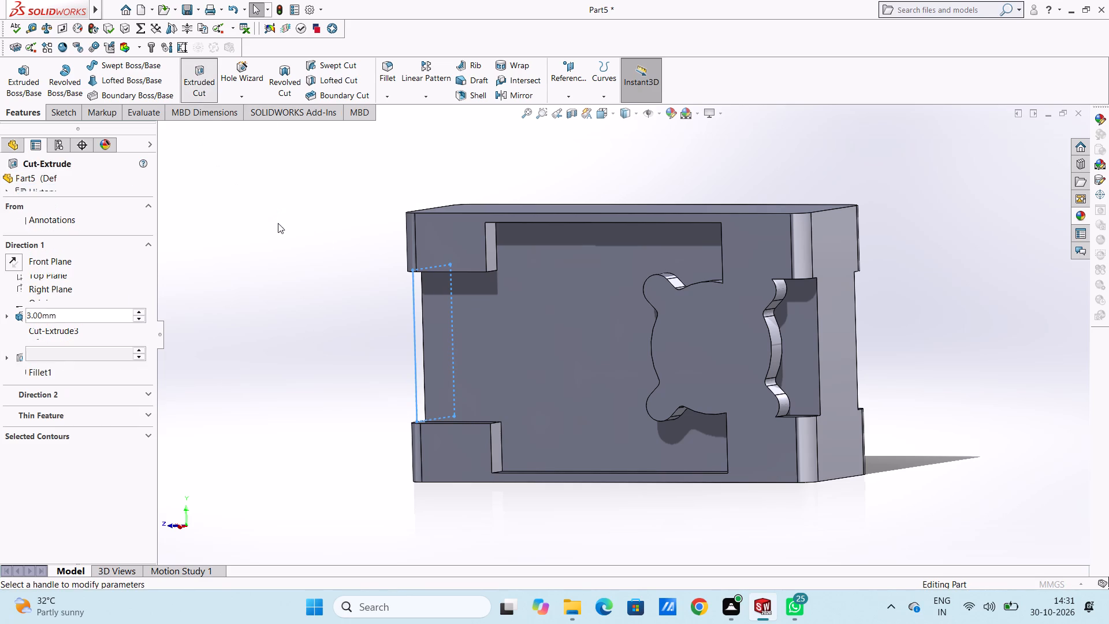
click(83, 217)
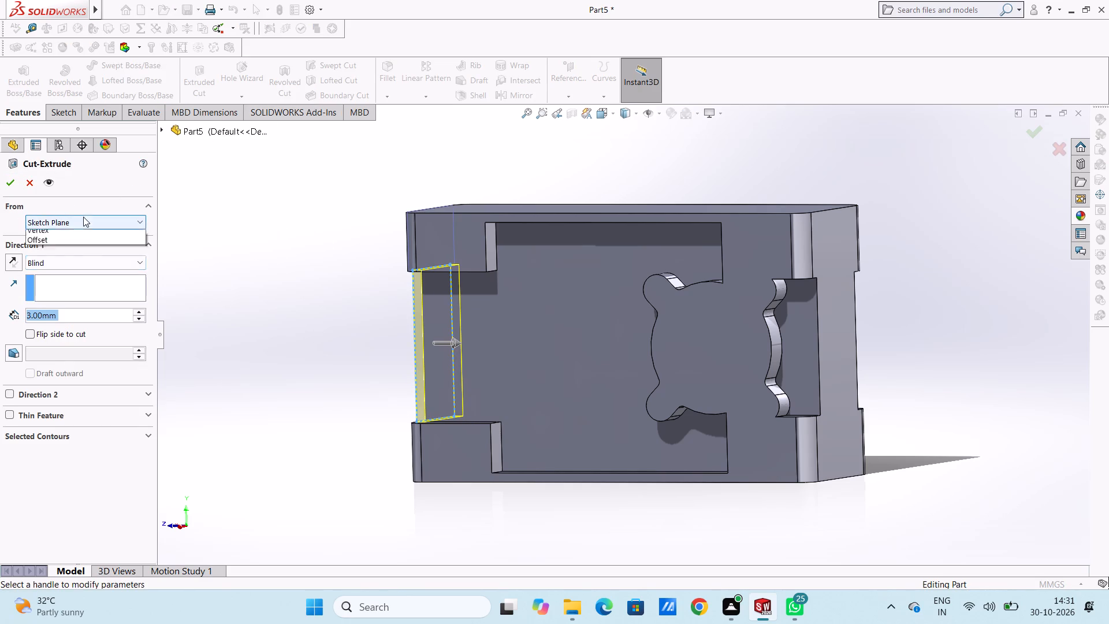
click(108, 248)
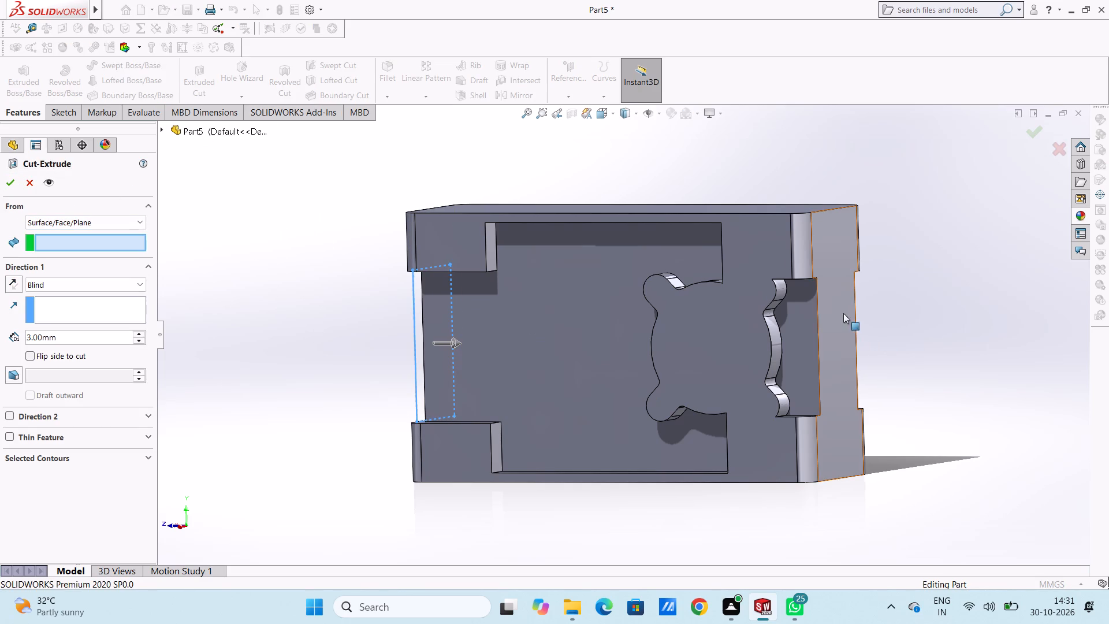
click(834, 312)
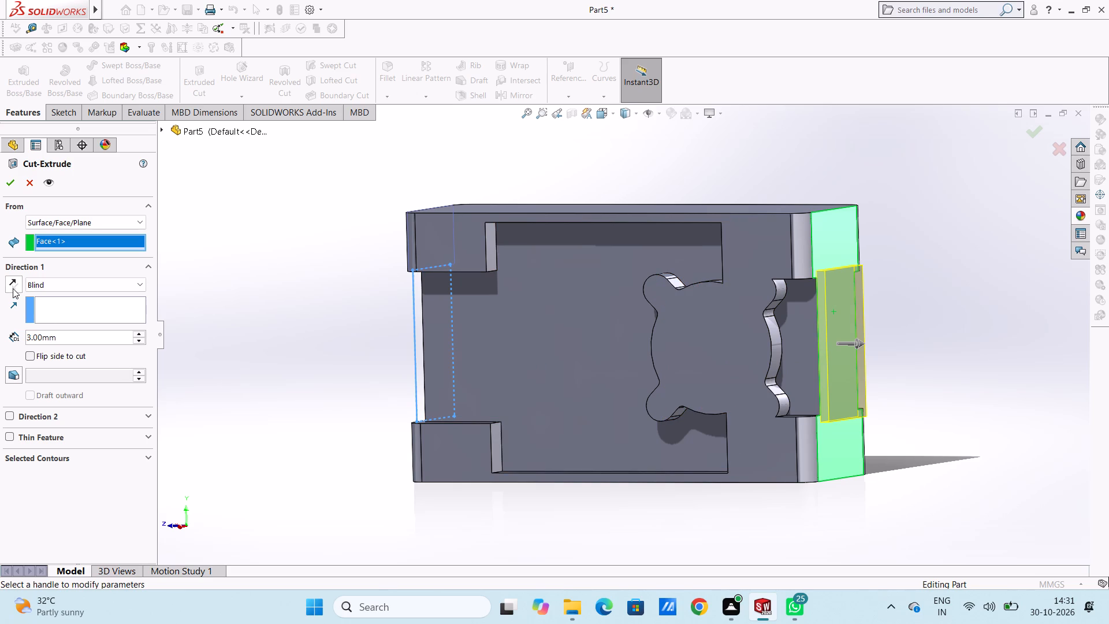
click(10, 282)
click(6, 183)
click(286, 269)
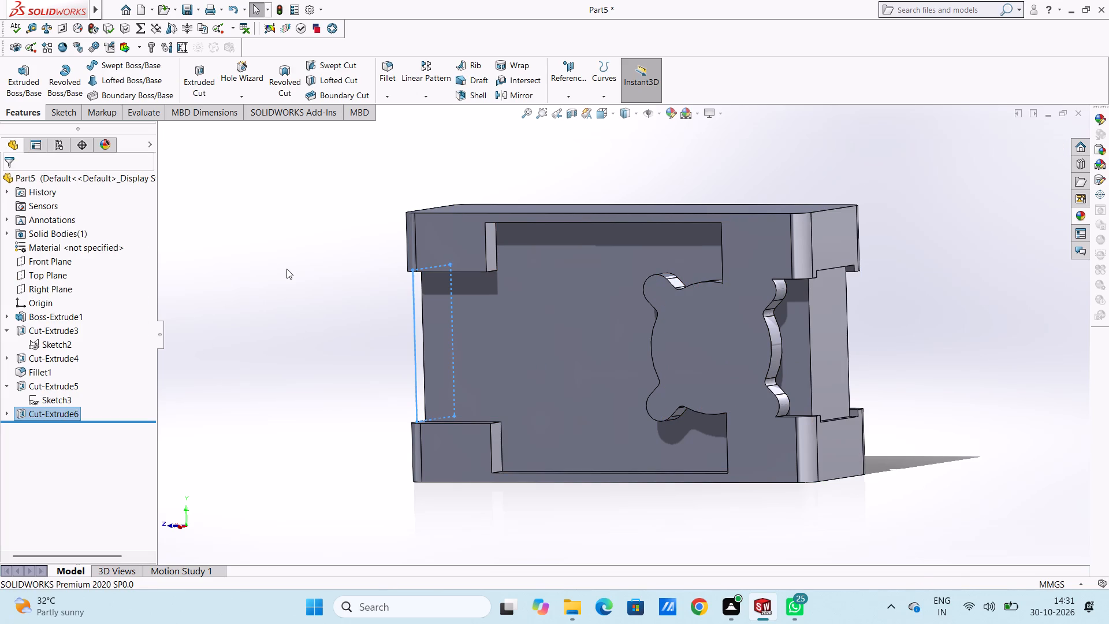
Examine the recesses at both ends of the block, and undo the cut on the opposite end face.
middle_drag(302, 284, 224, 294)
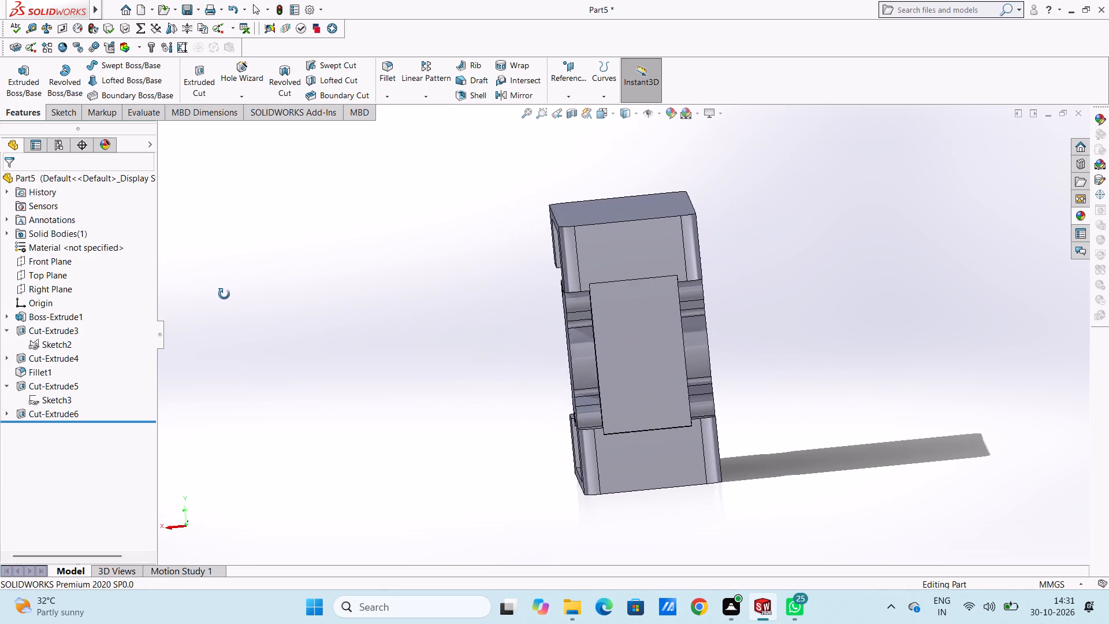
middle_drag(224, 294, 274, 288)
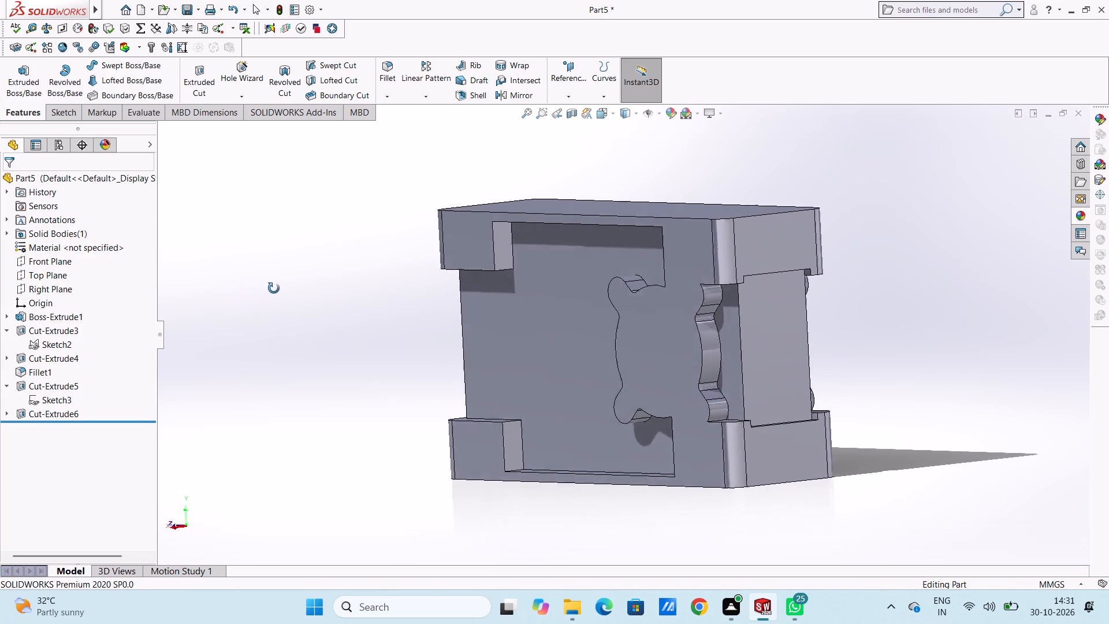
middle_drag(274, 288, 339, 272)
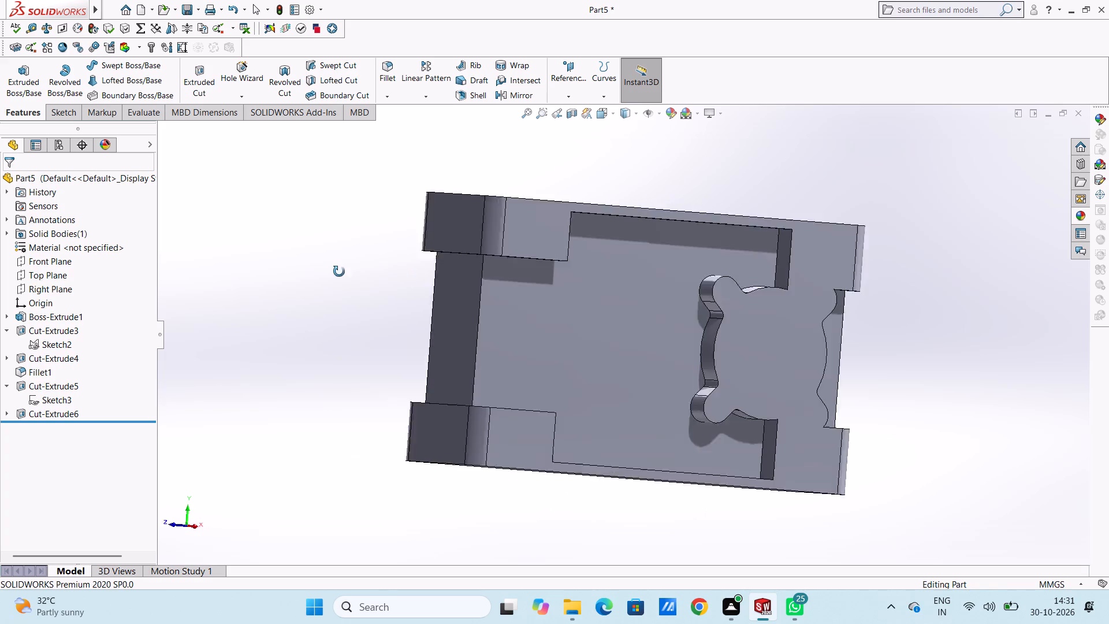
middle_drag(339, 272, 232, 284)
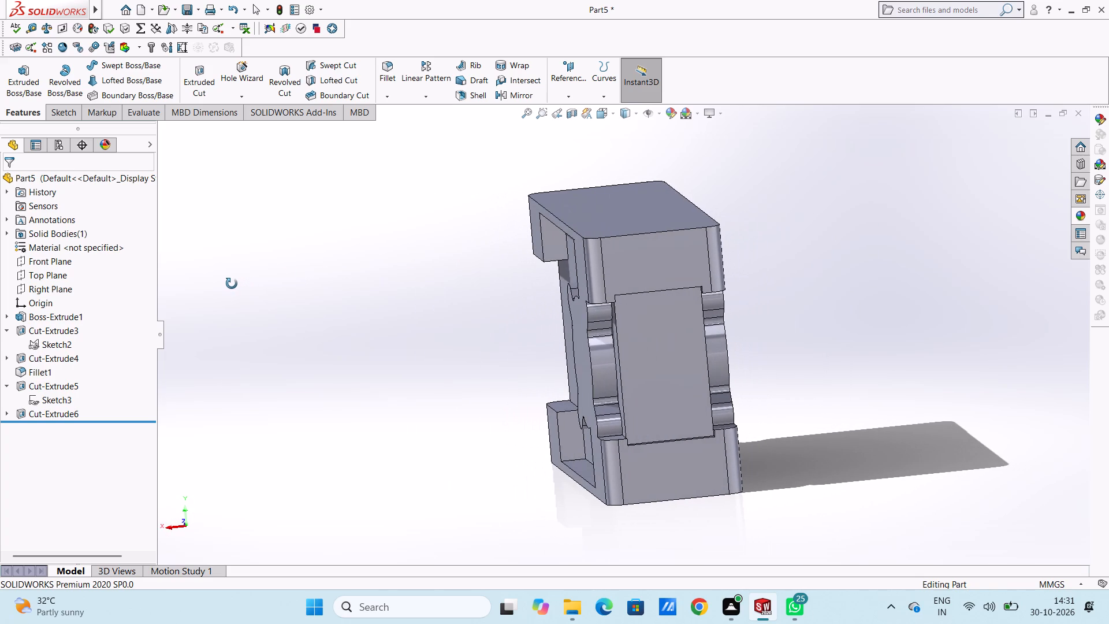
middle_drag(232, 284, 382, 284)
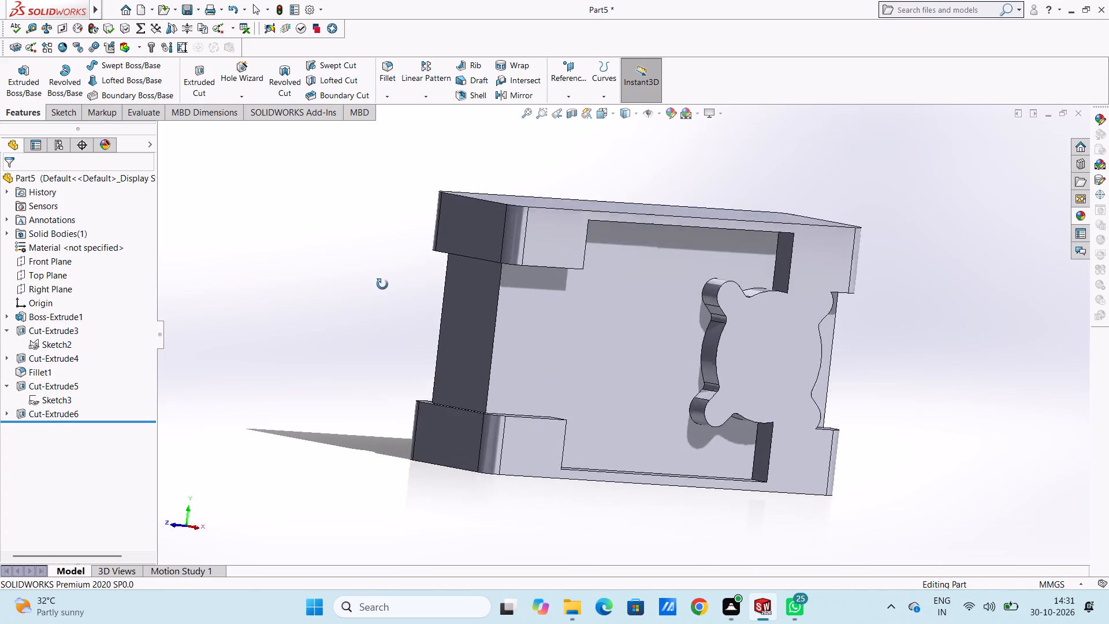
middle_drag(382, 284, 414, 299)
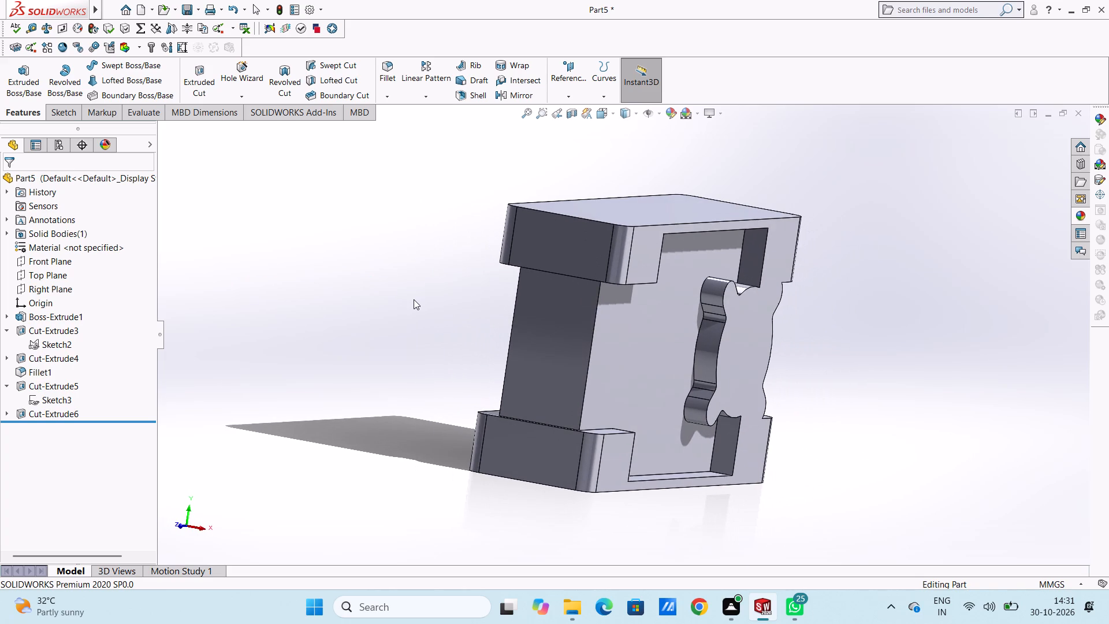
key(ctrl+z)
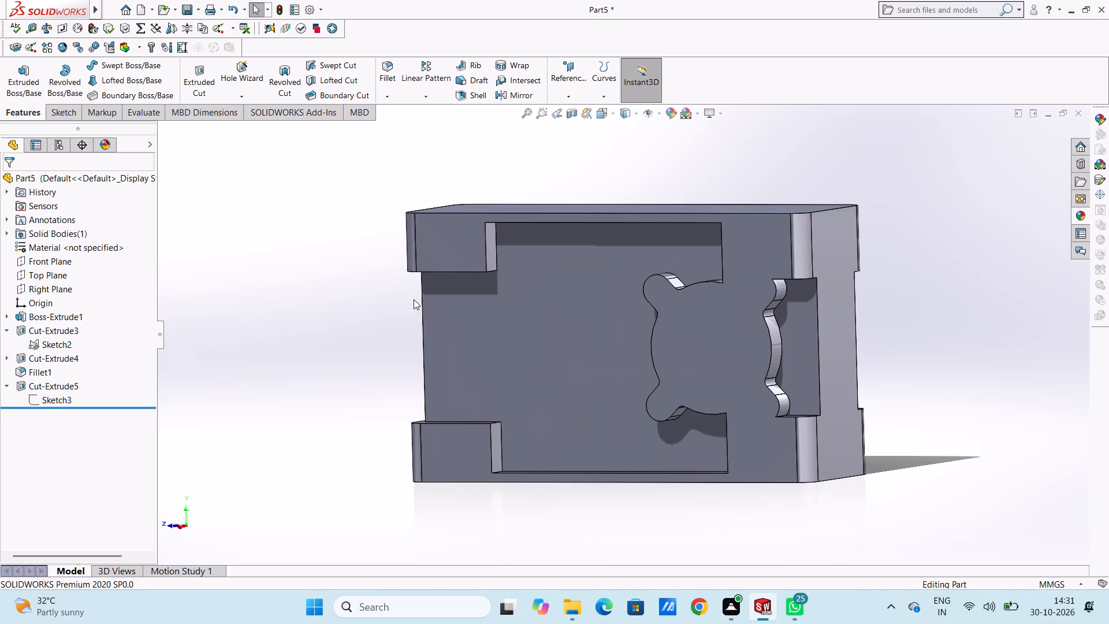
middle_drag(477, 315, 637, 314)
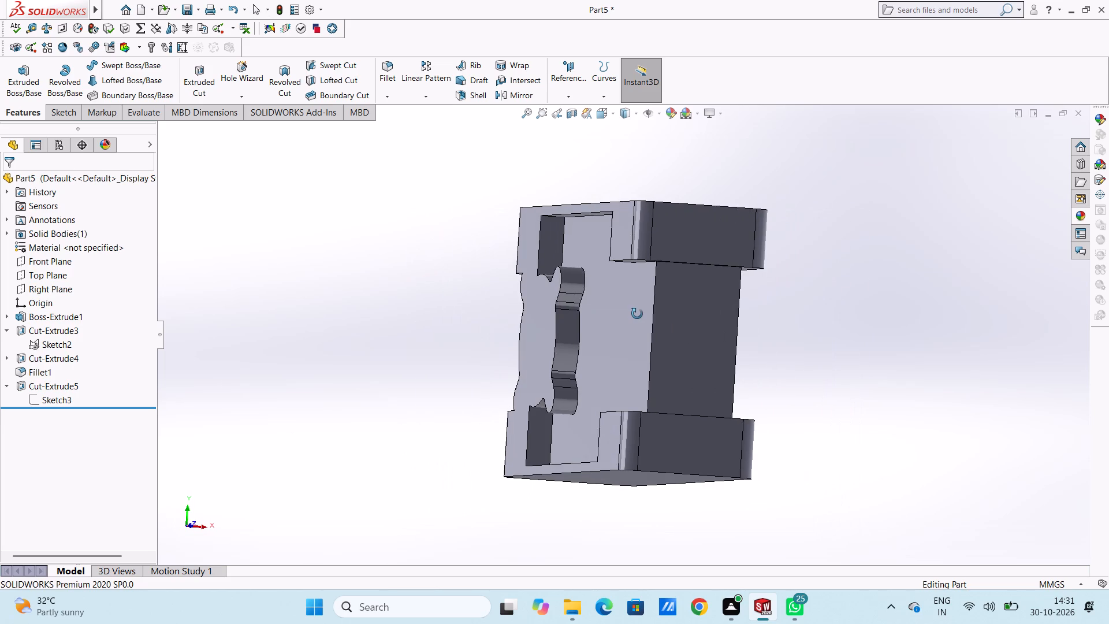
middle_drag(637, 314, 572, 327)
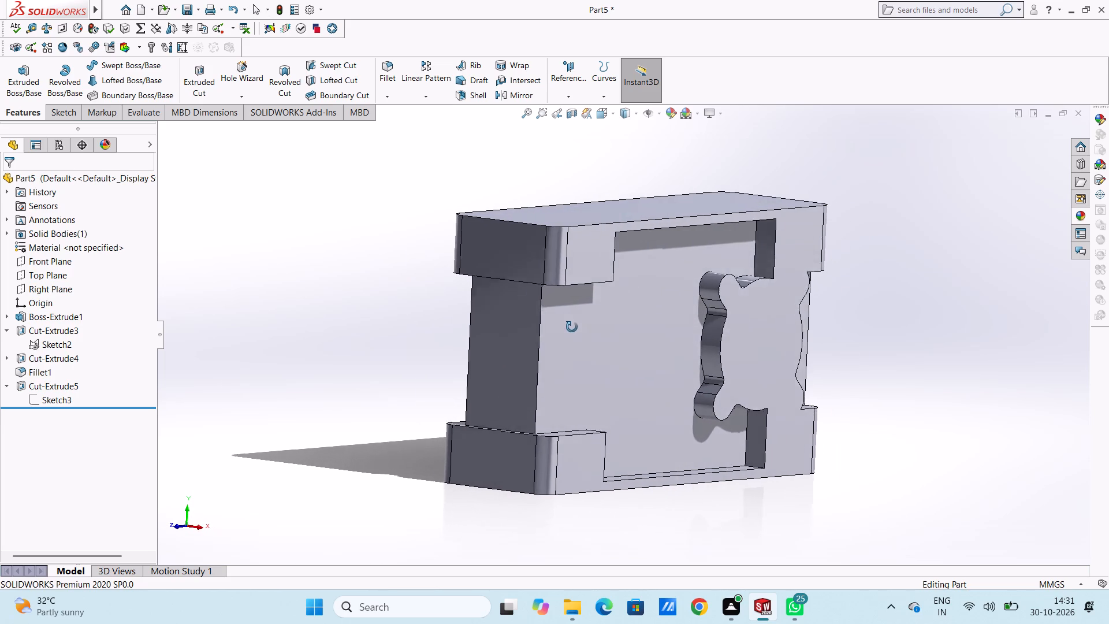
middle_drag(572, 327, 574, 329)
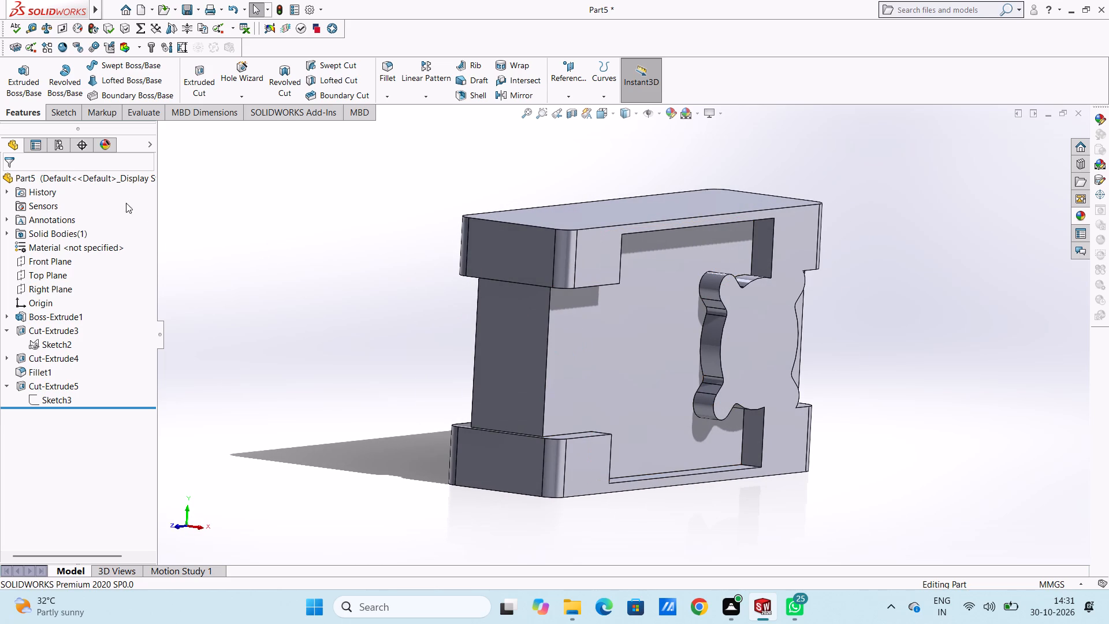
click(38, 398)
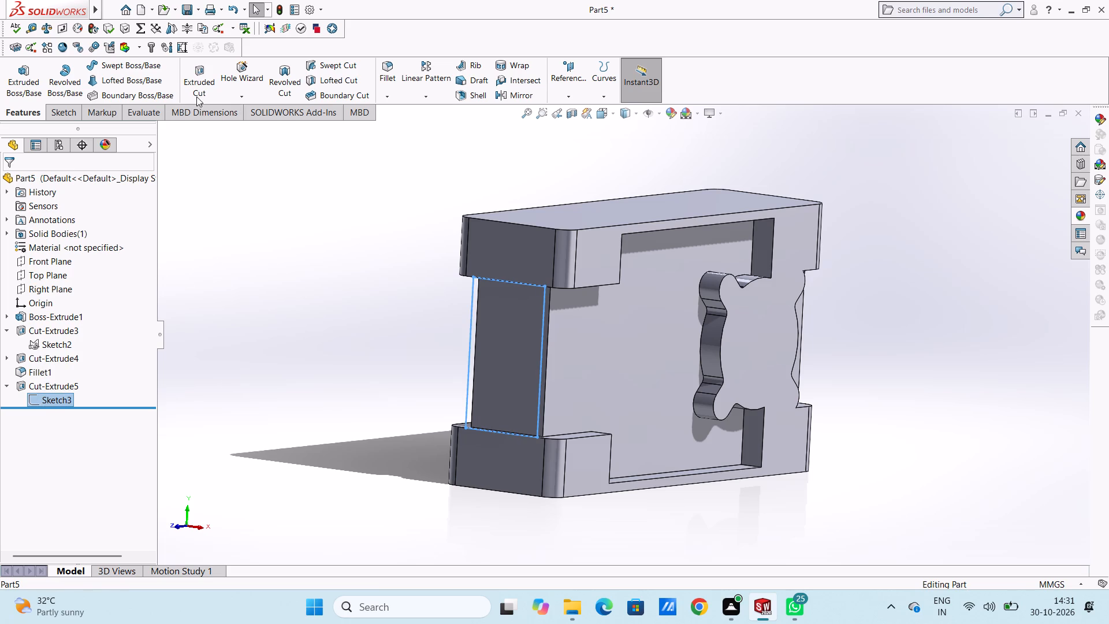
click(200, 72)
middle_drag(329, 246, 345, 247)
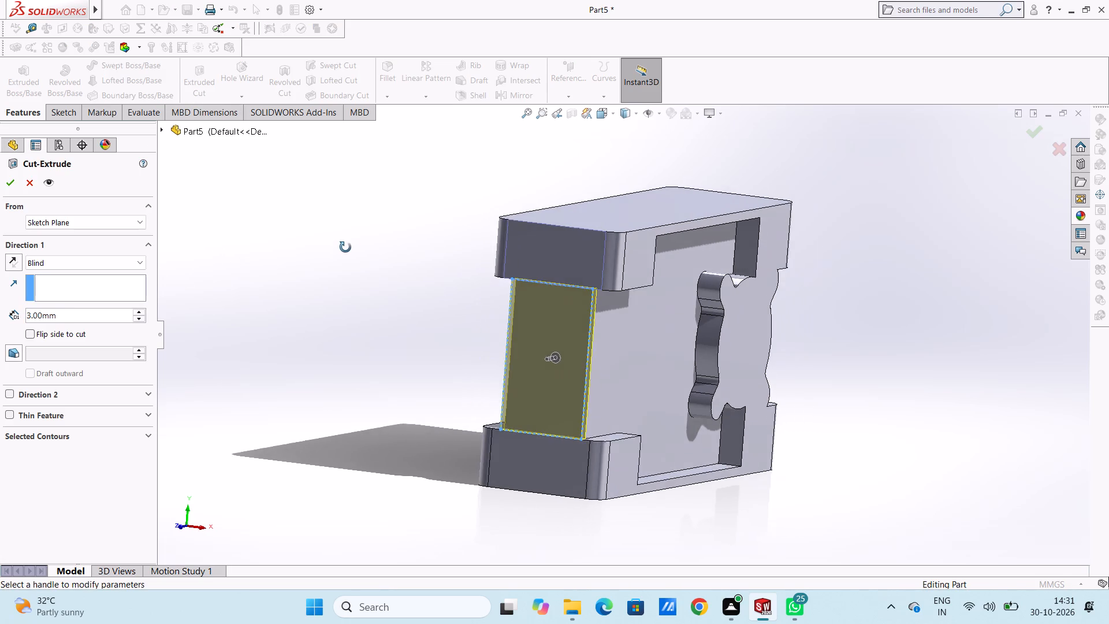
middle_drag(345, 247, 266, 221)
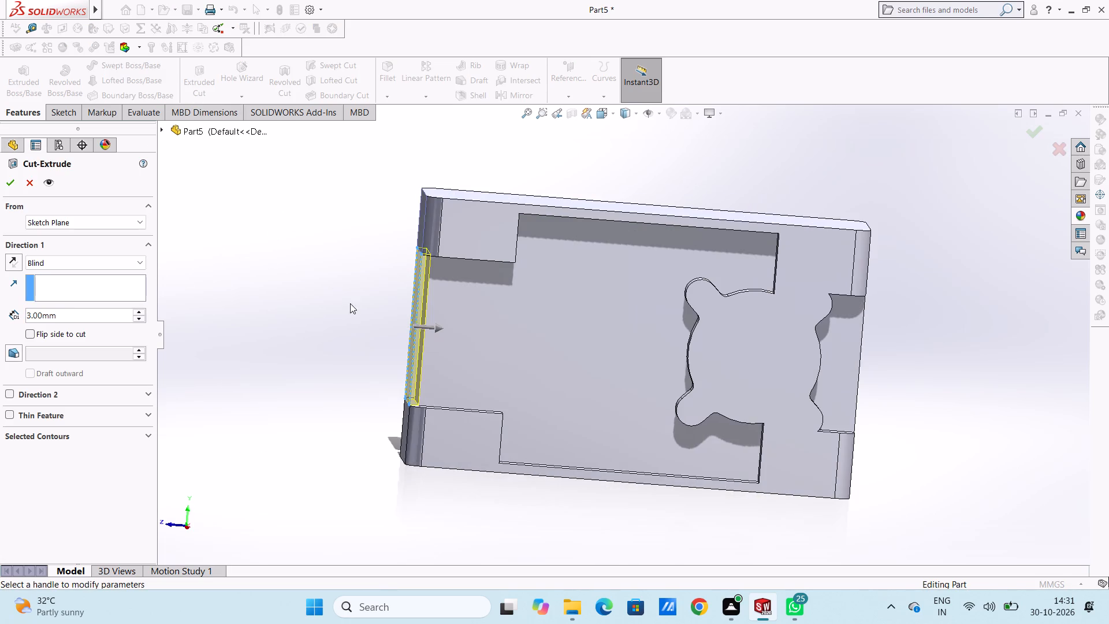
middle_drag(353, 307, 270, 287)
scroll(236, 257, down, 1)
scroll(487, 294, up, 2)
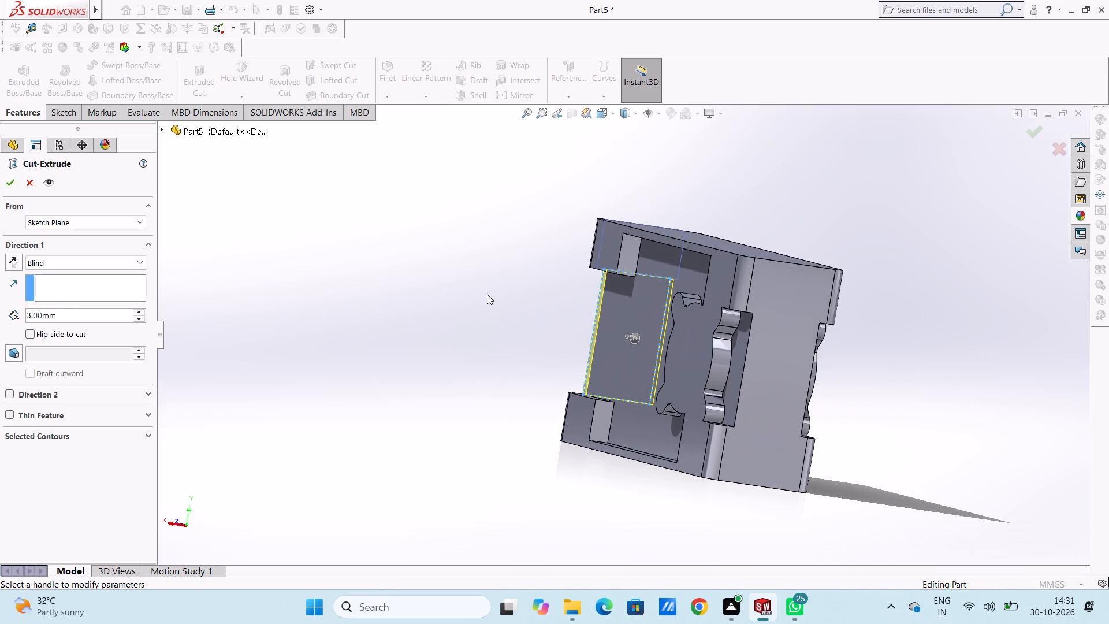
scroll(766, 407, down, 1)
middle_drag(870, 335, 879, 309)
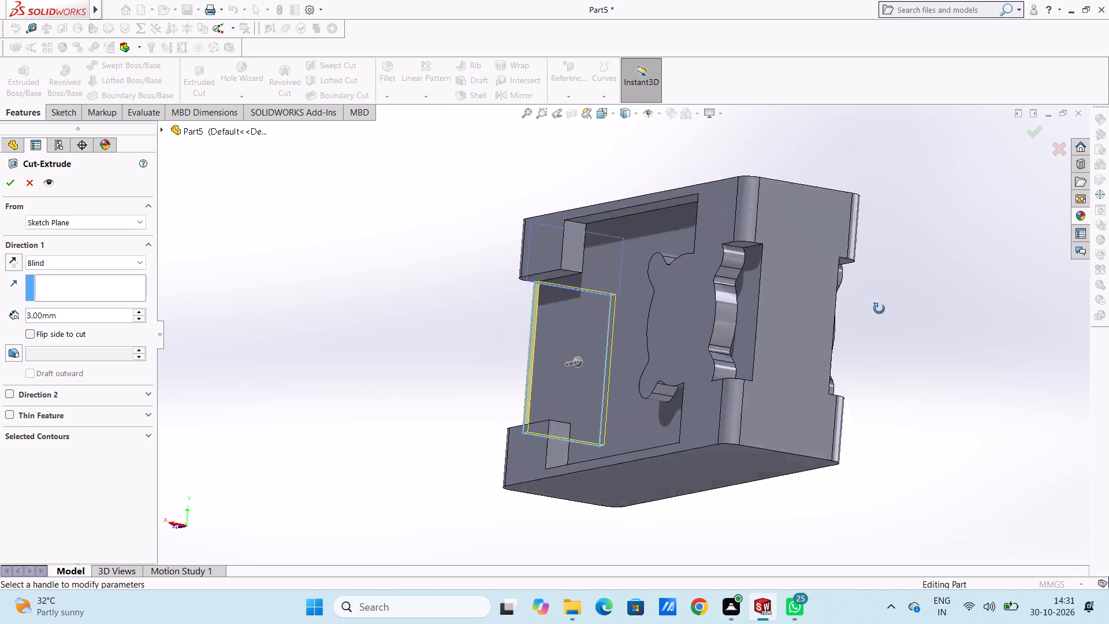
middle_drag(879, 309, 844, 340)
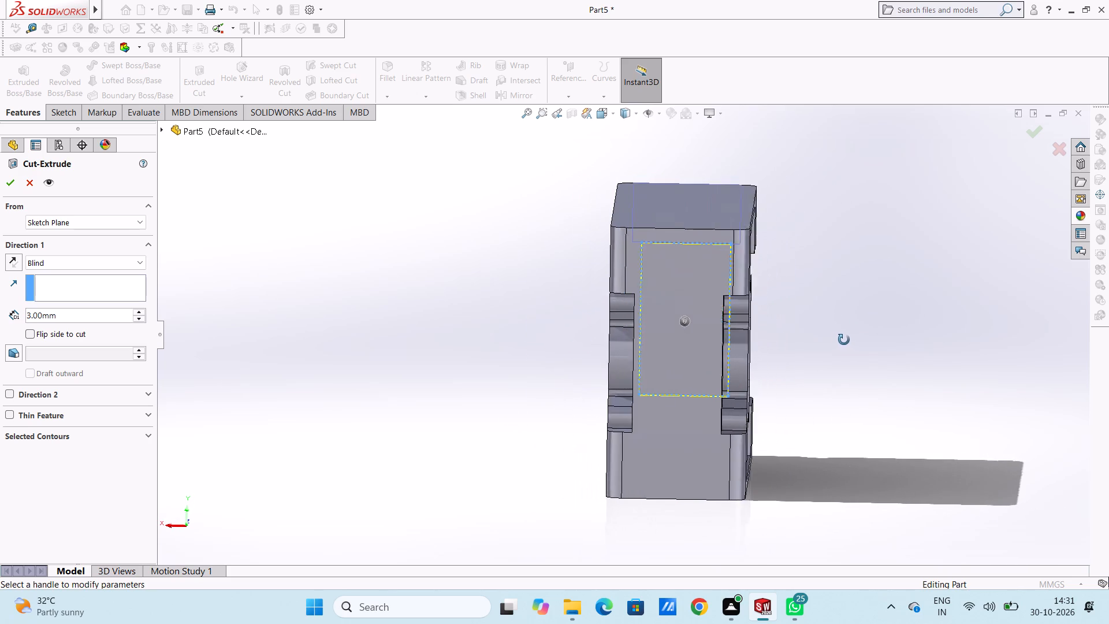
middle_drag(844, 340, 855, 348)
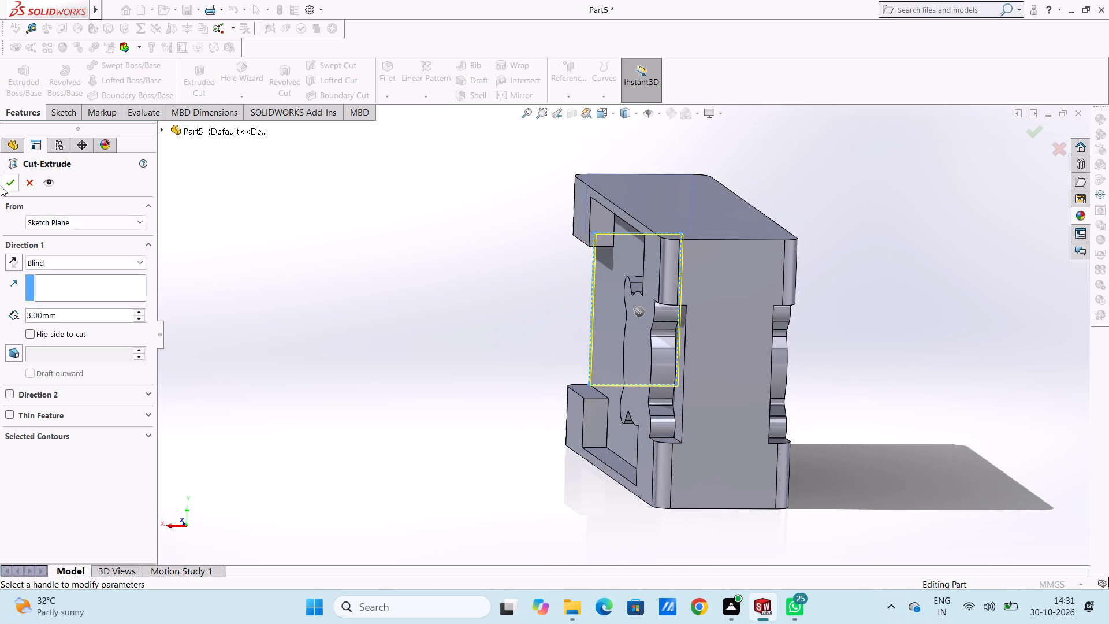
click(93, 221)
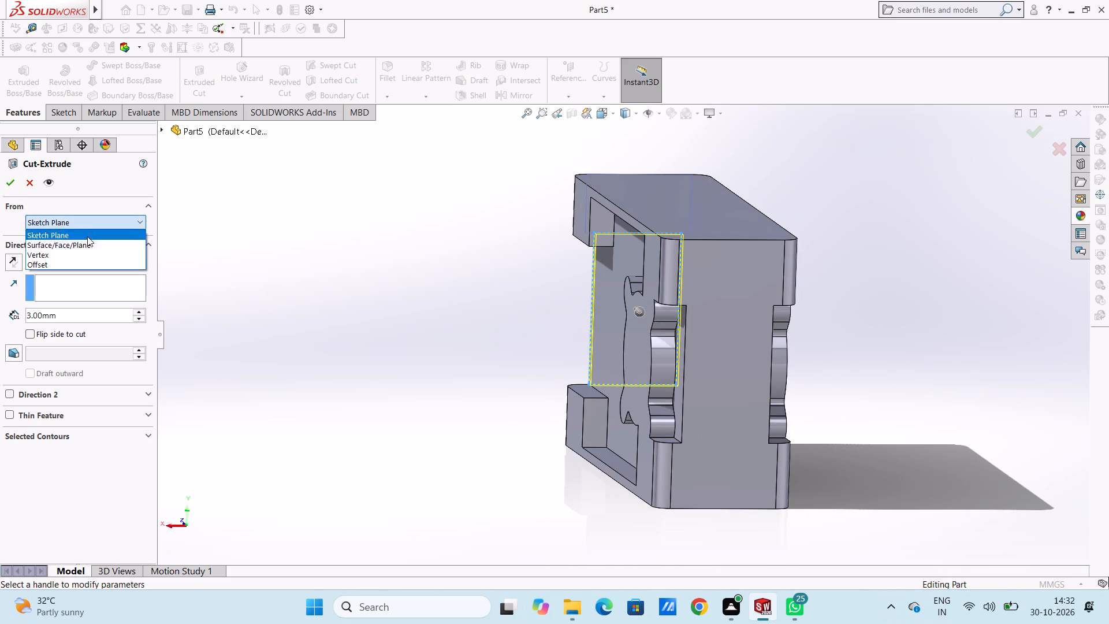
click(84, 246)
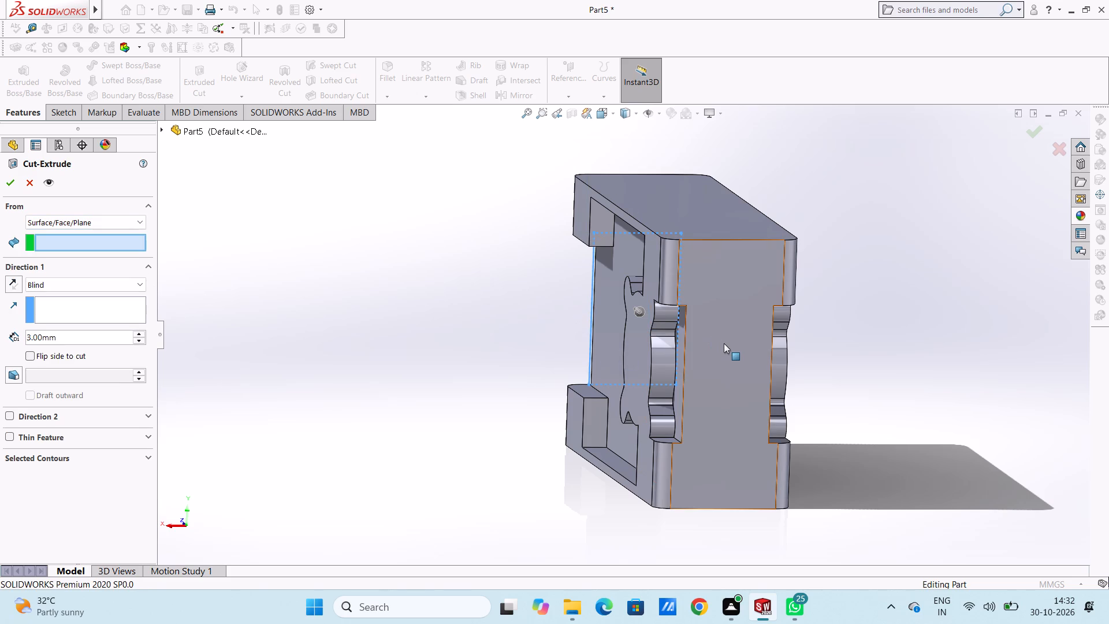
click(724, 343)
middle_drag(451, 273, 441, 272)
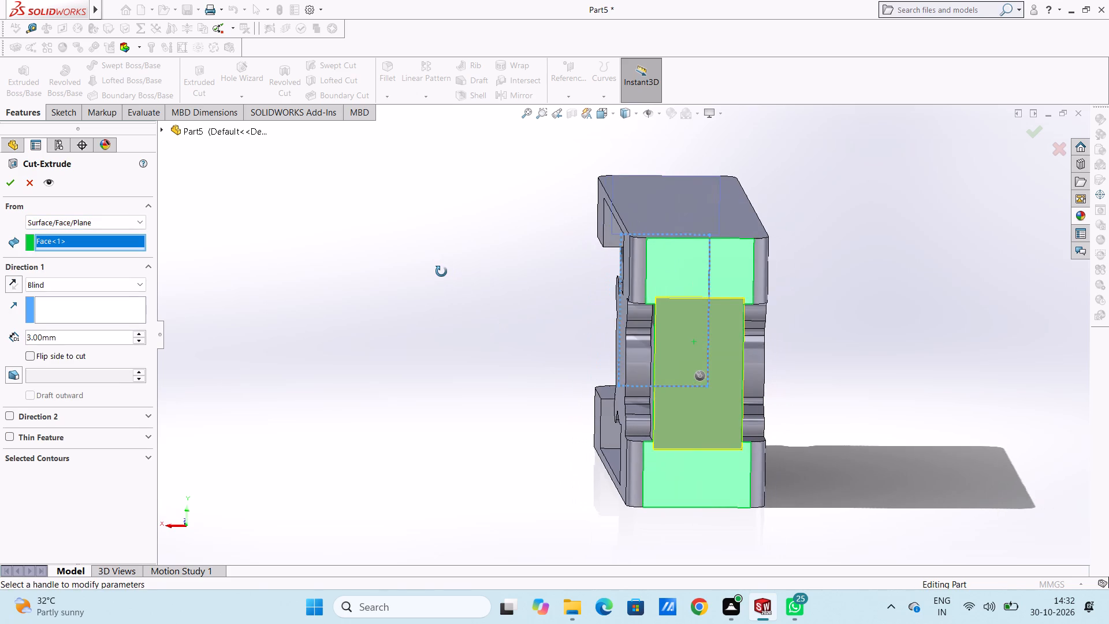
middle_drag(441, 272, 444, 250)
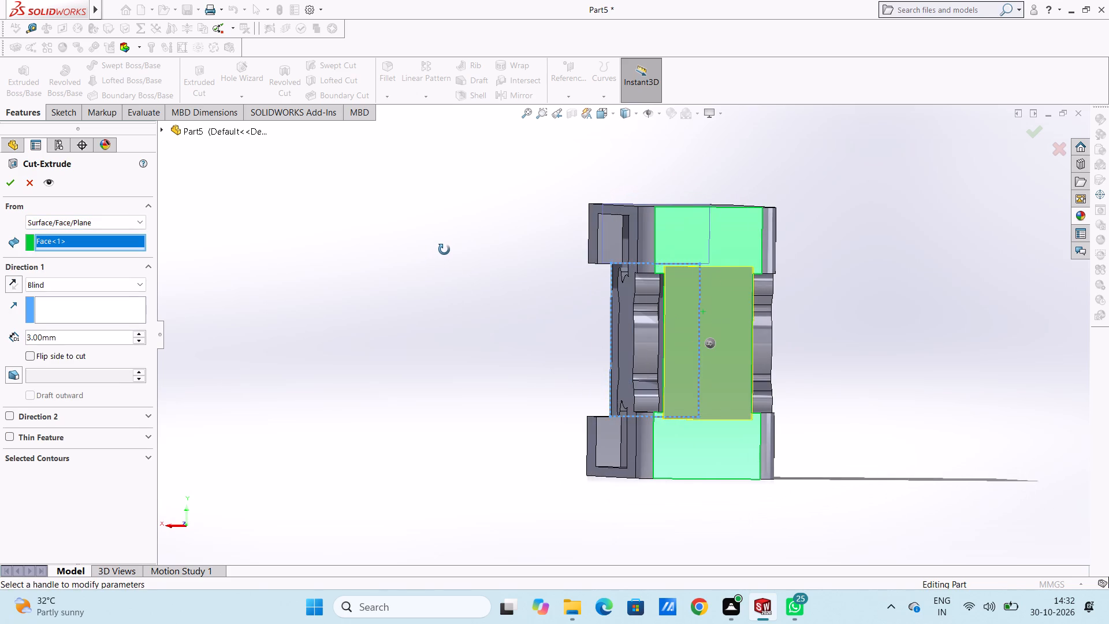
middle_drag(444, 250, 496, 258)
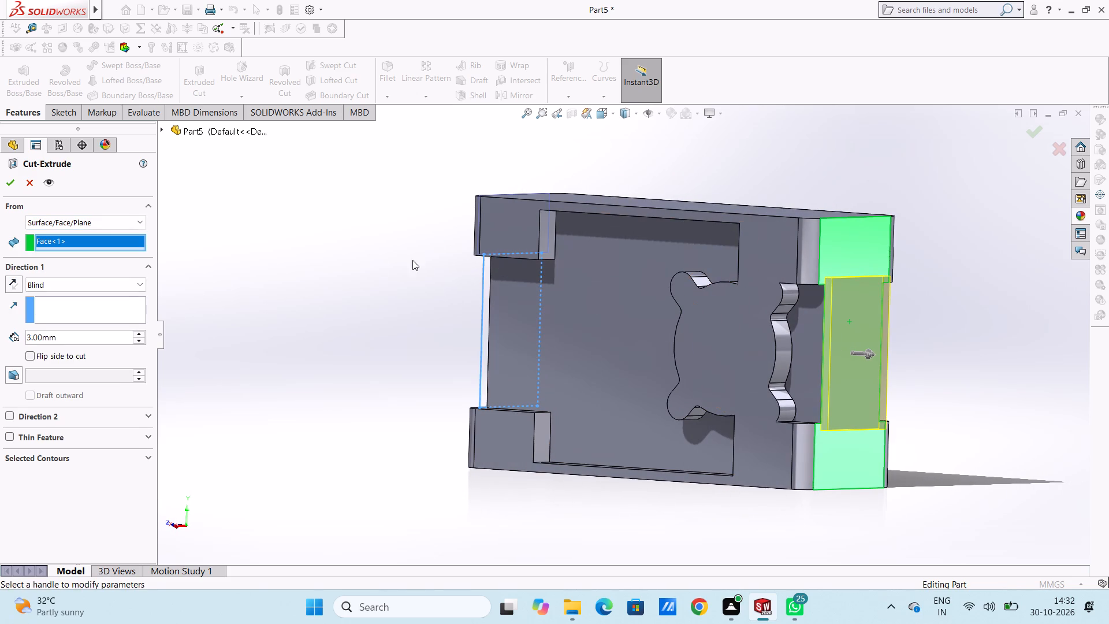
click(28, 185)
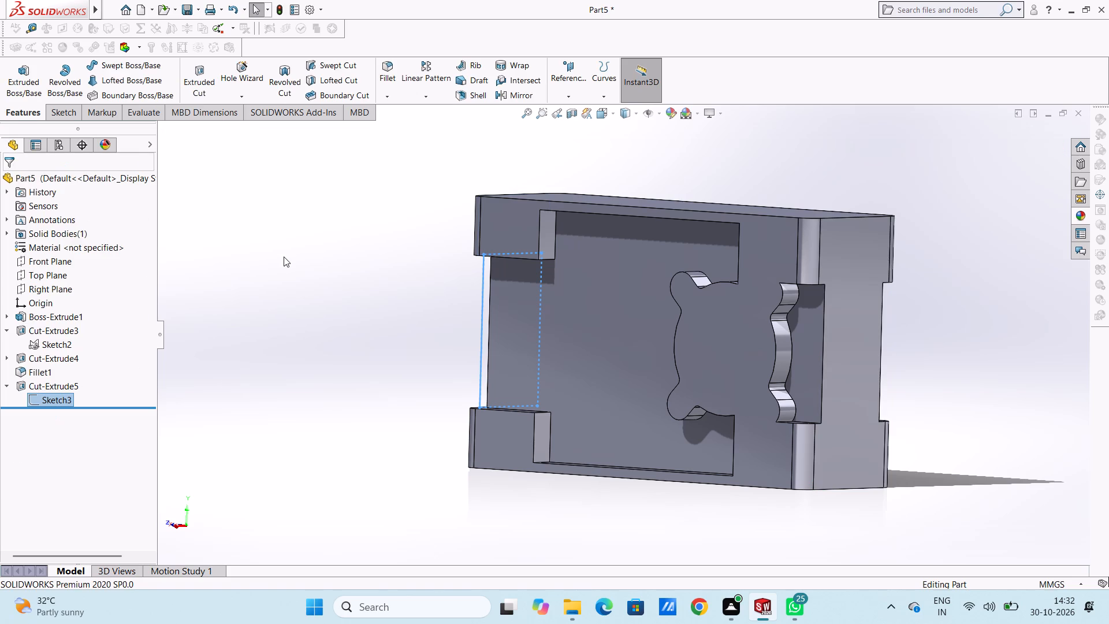
Hide Sketch3, the rectangle used for the front end recess.
click(285, 280)
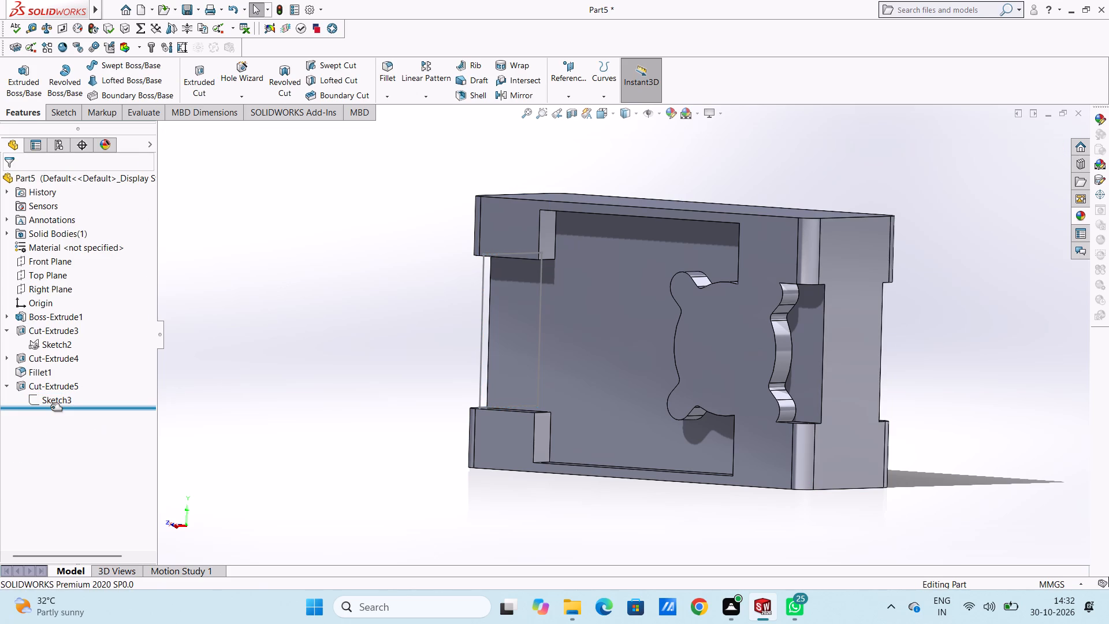
click(58, 407)
click(64, 403)
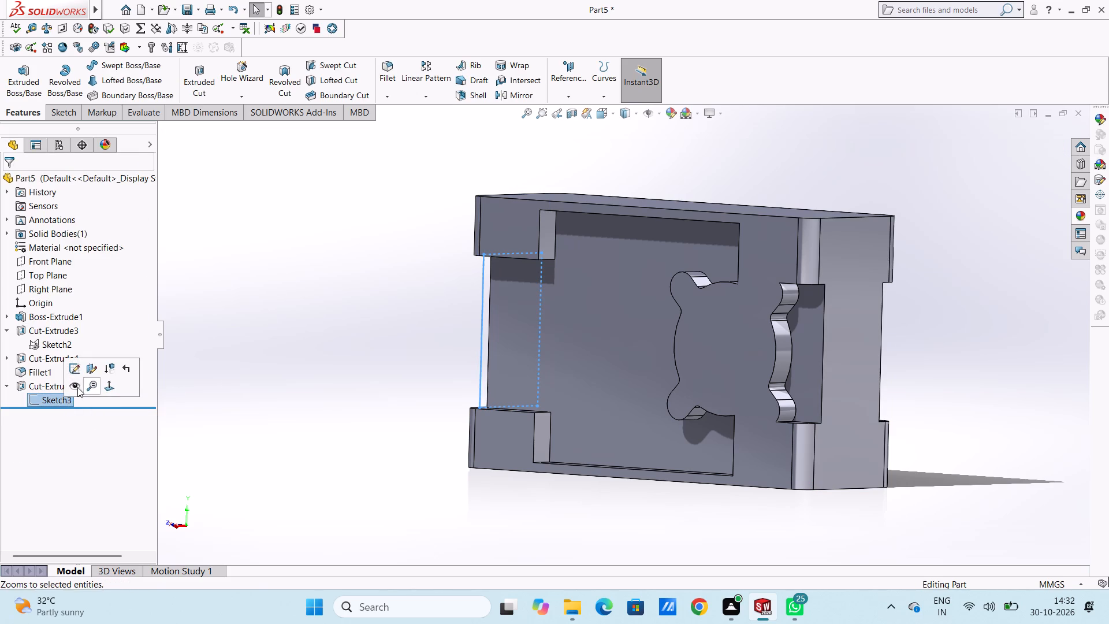
click(77, 387)
click(241, 384)
click(64, 405)
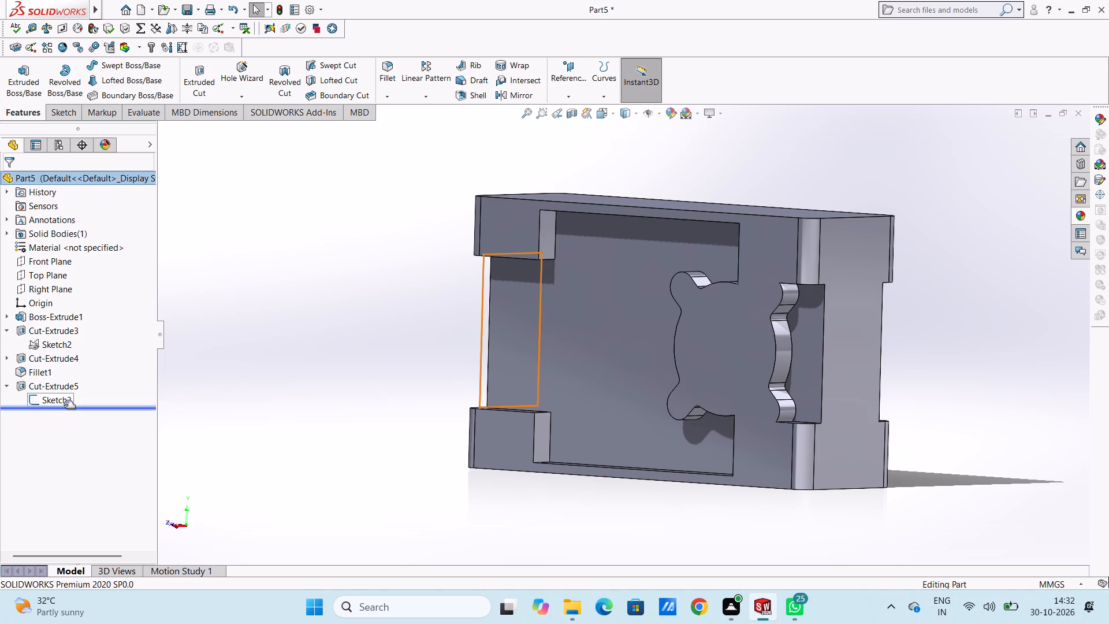
click(64, 398)
click(75, 379)
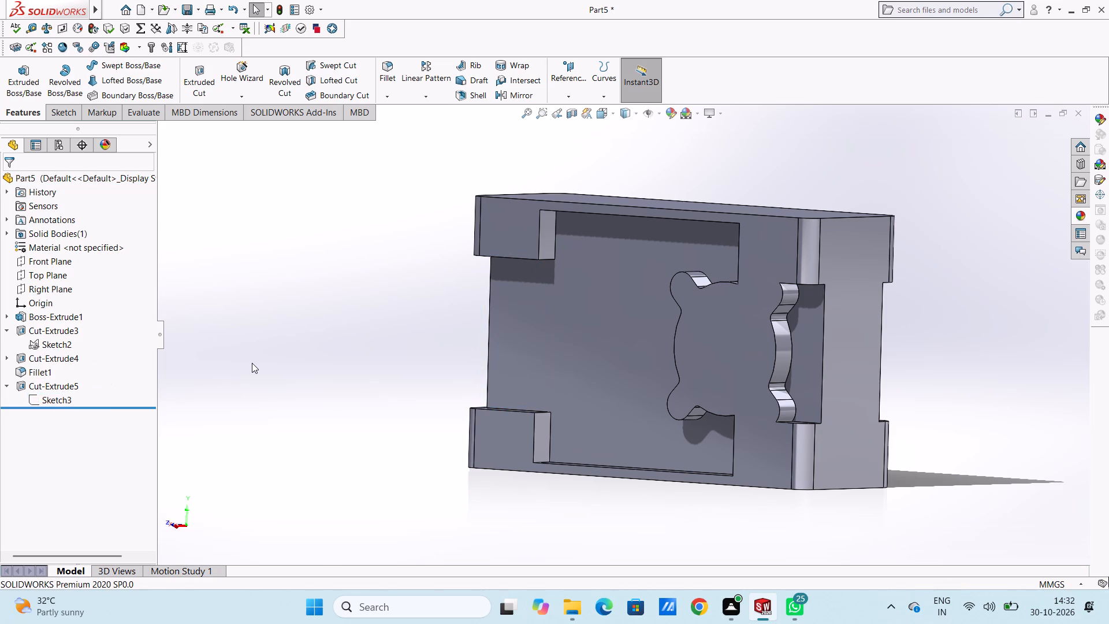
click(252, 363)
Sketch a corner rectangle of about 28.5 by 44.55 mm on the block's back end face, between the inner corners of the side pockets.
middle_drag(292, 319, 434, 324)
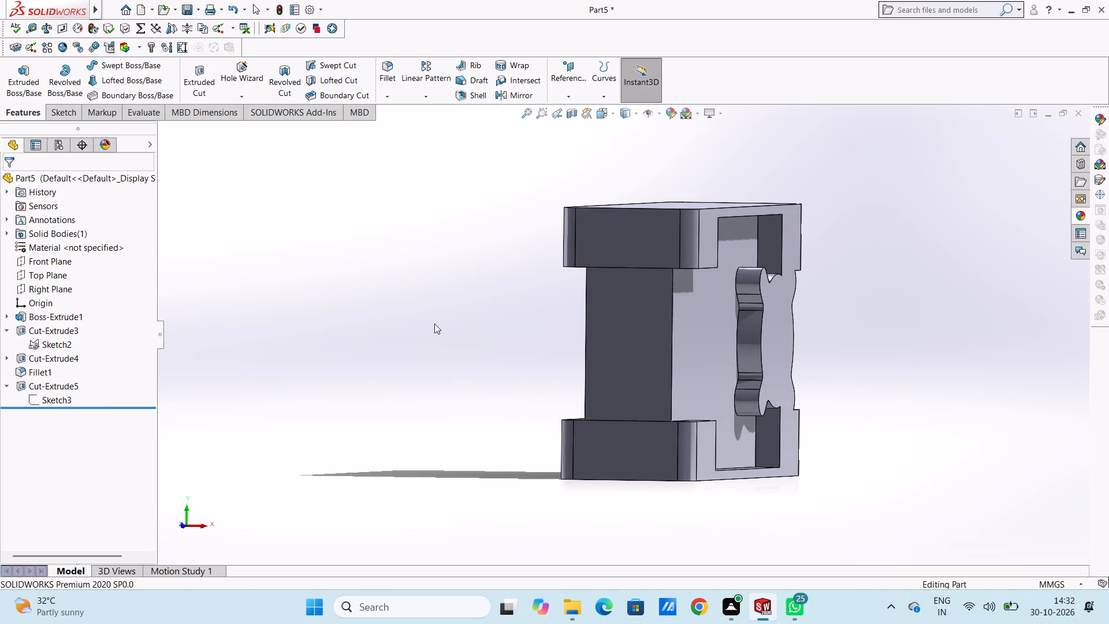
key(ctrl+1)
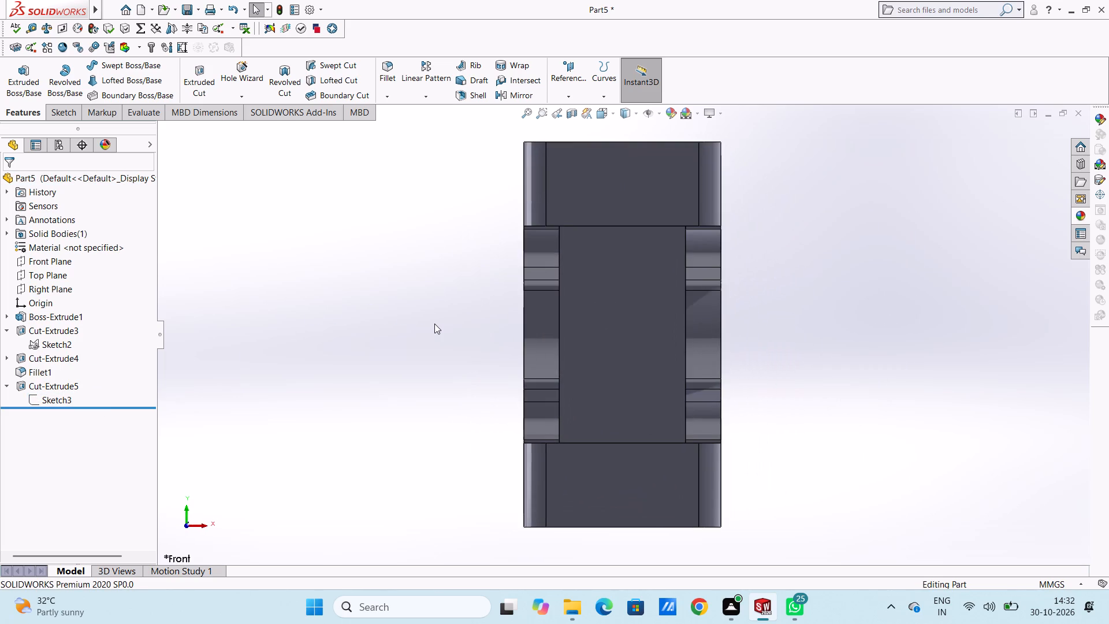
key(ctrl+2)
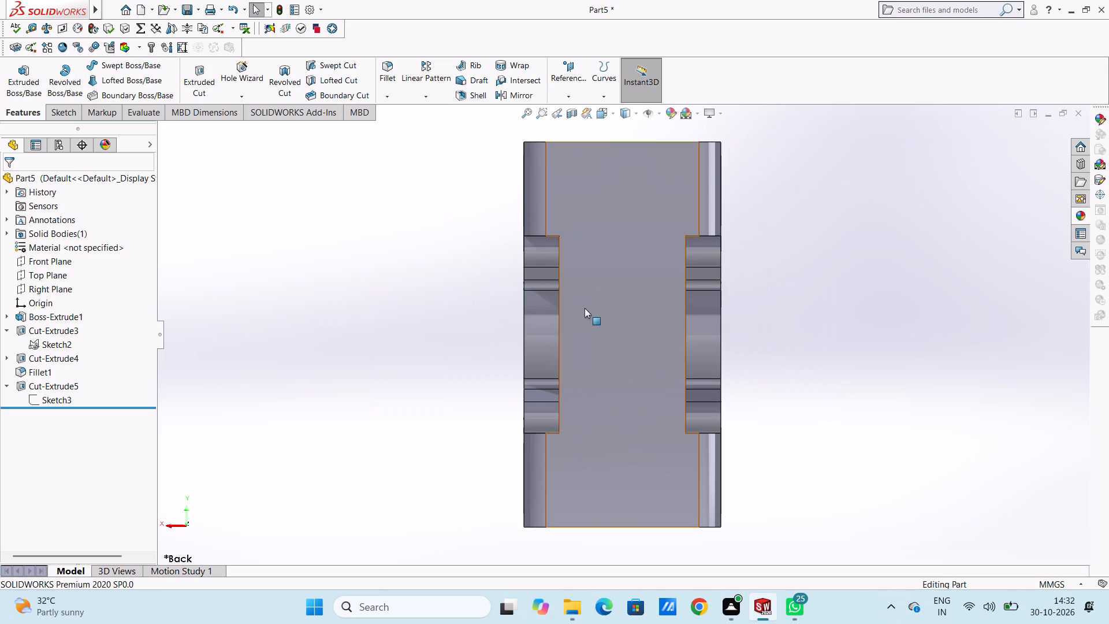
click(603, 306)
click(656, 276)
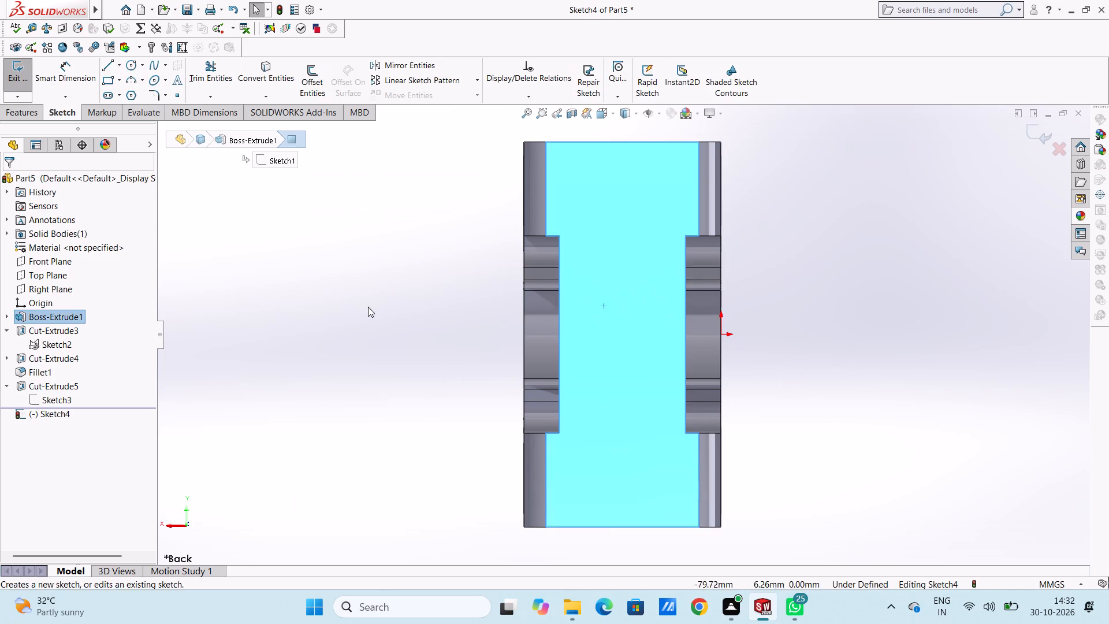
click(368, 307)
scroll(368, 290, up, 2)
click(115, 84)
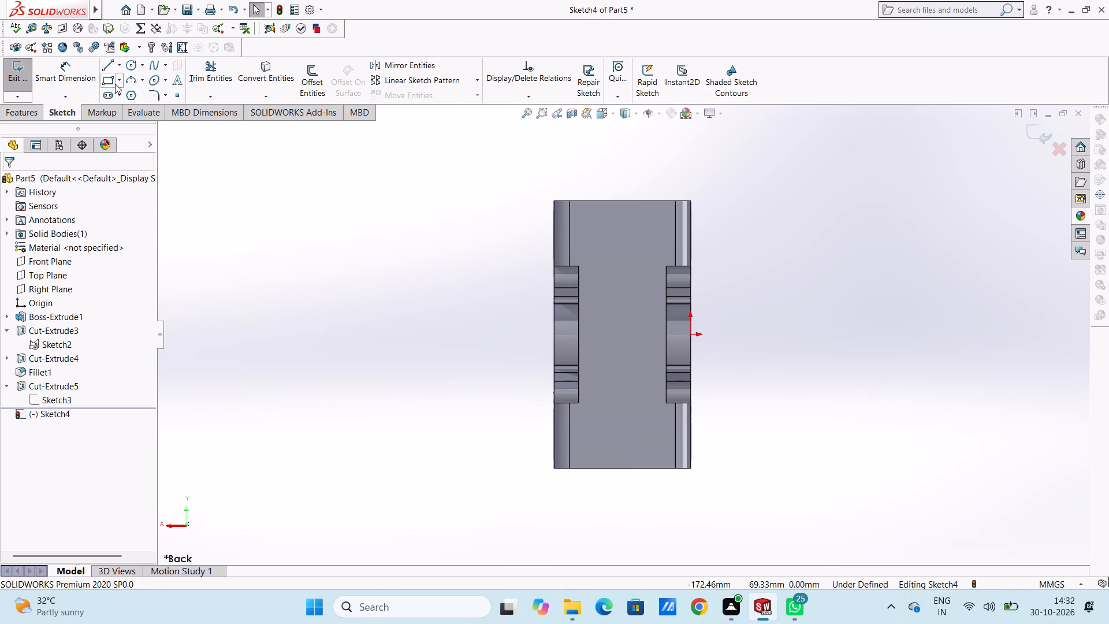
scroll(619, 308, down, 2)
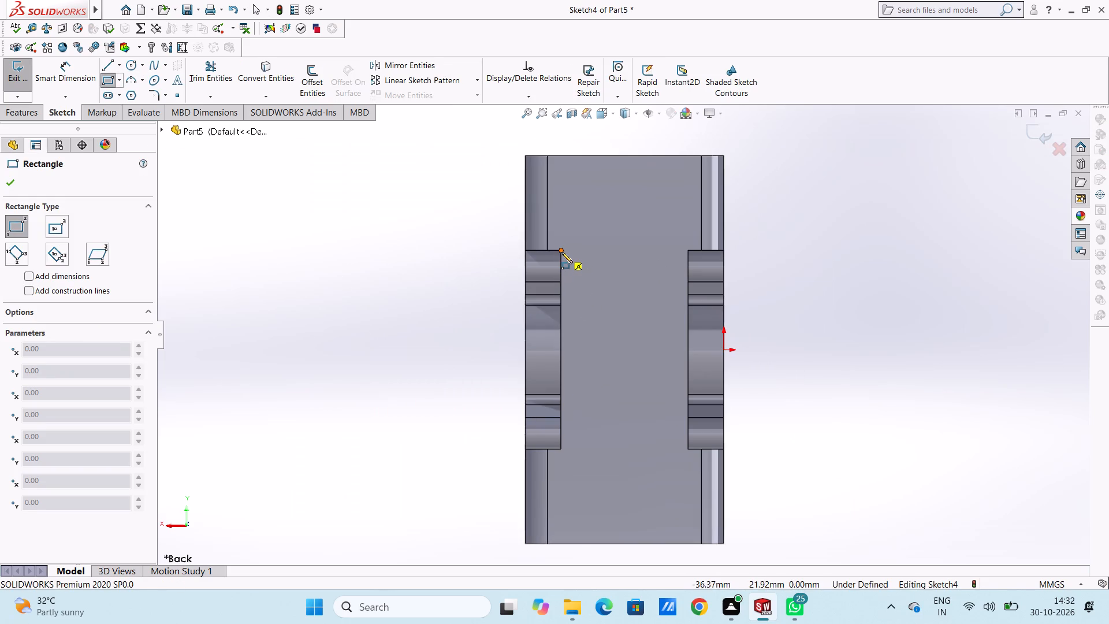
click(562, 251)
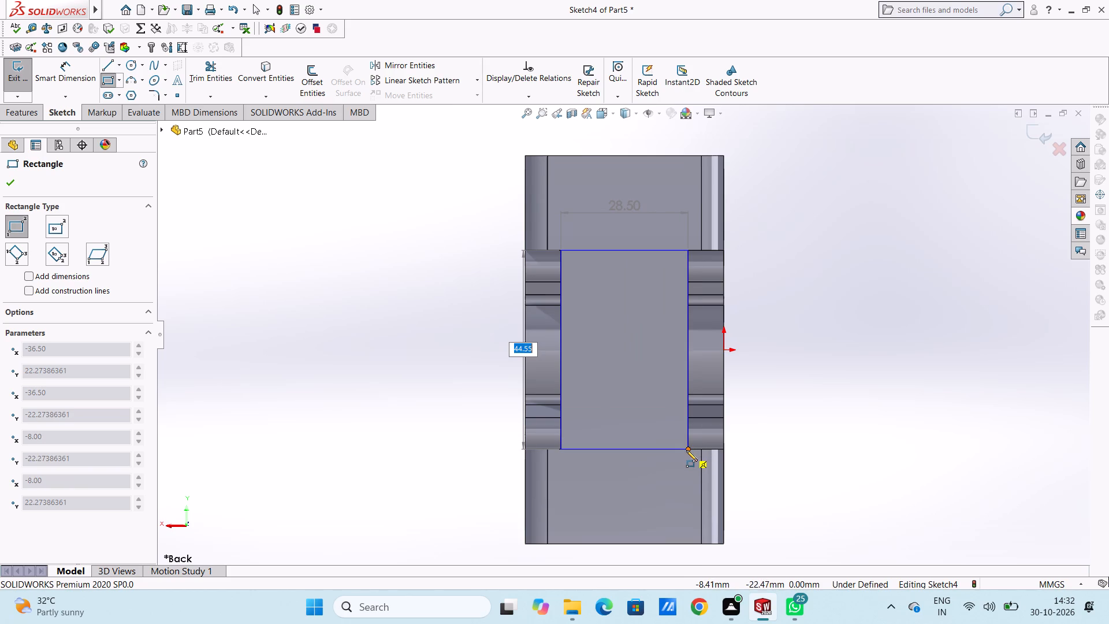
click(686, 450)
click(12, 183)
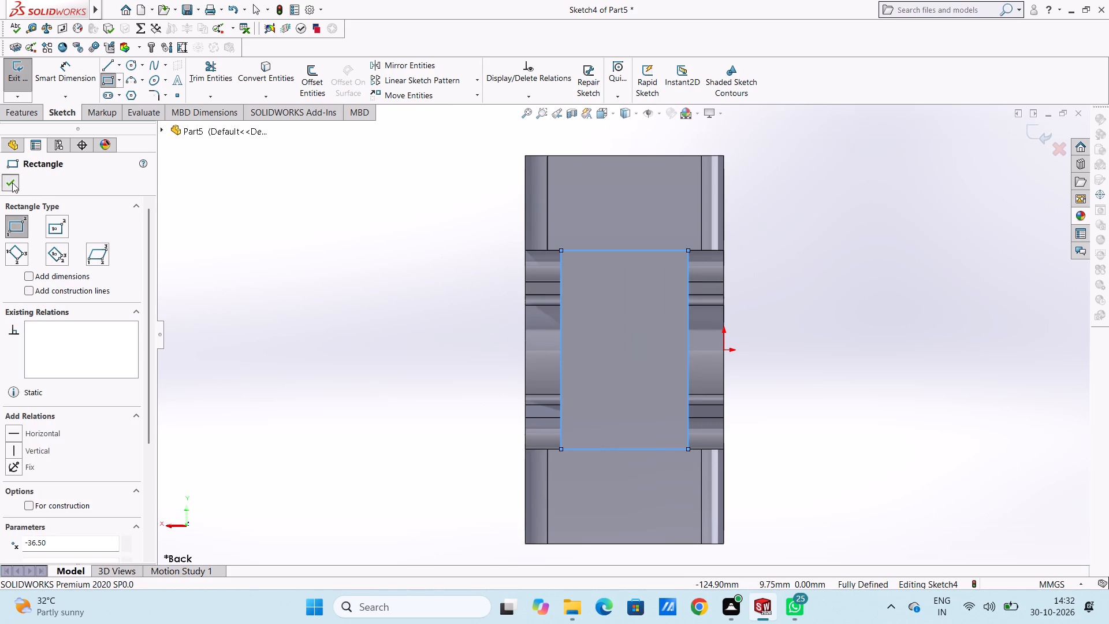
click(371, 278)
Cut-extrude the back end-face rectangle 3 mm blind into the block.
middle_drag(429, 226, 478, 251)
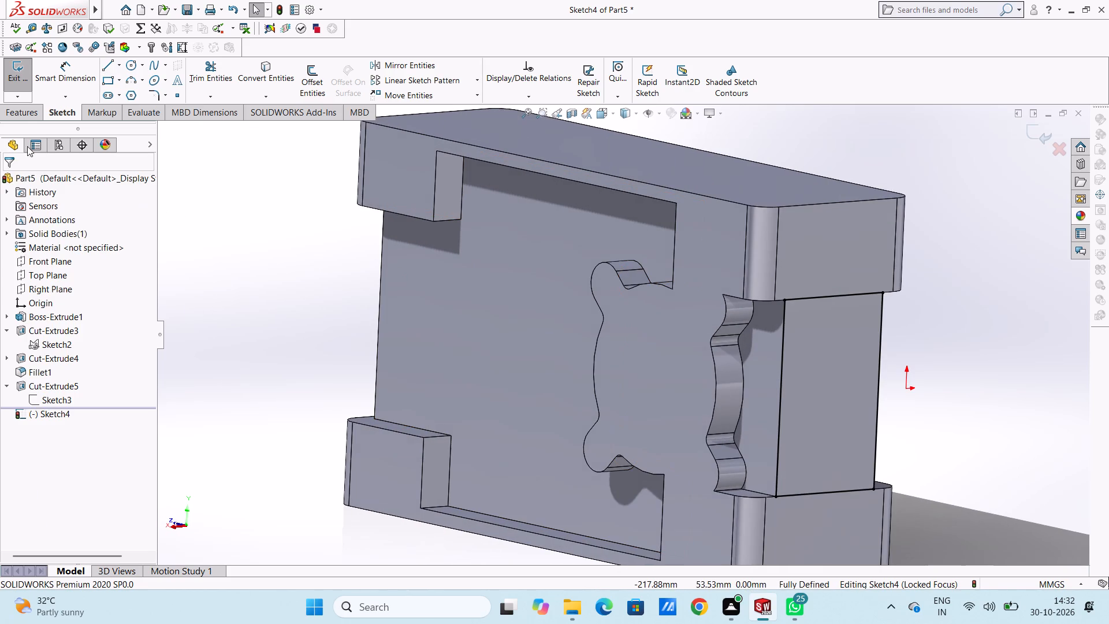
click(24, 117)
click(203, 69)
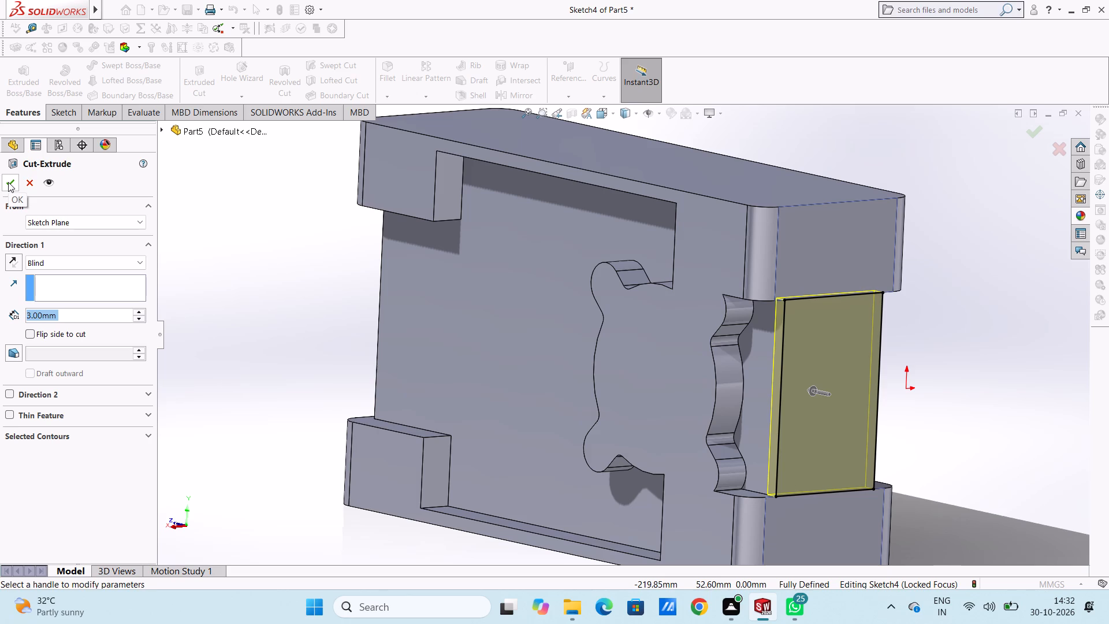
click(8, 182)
click(232, 229)
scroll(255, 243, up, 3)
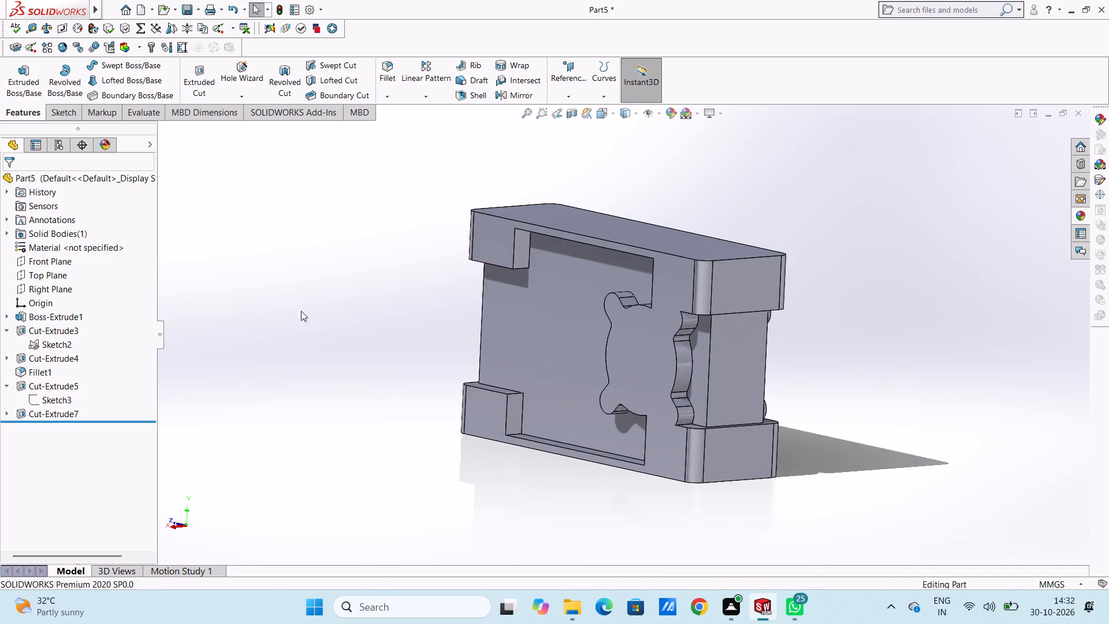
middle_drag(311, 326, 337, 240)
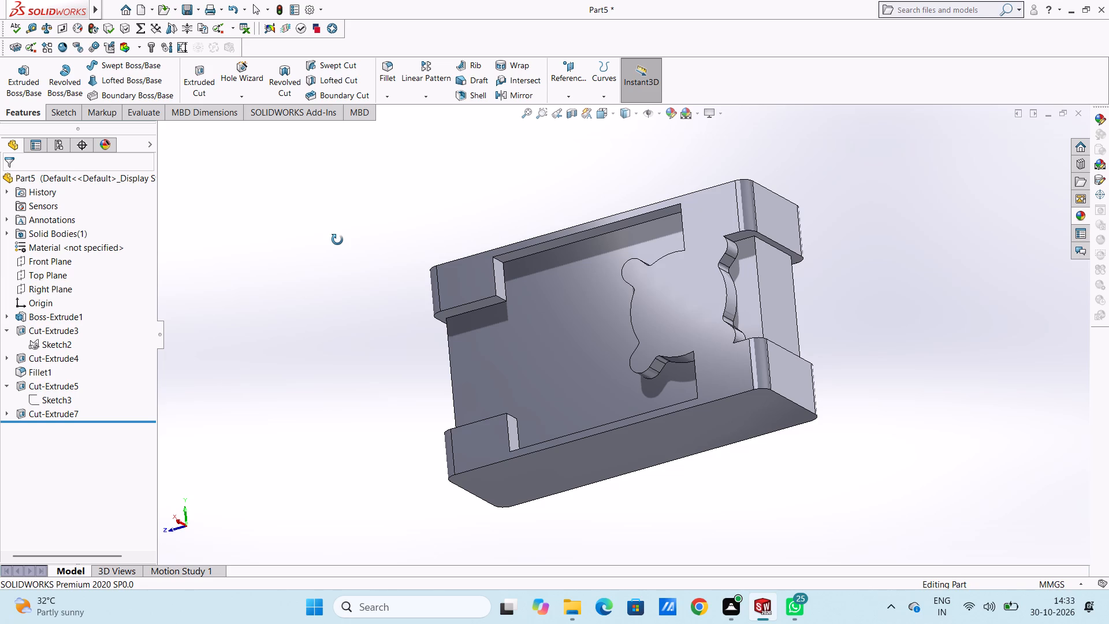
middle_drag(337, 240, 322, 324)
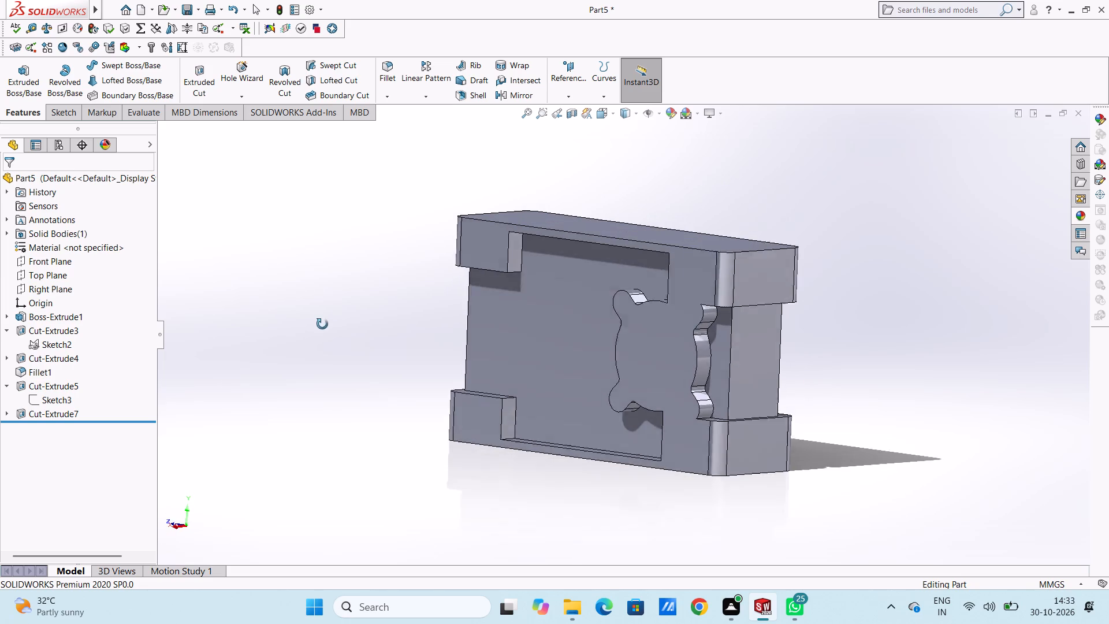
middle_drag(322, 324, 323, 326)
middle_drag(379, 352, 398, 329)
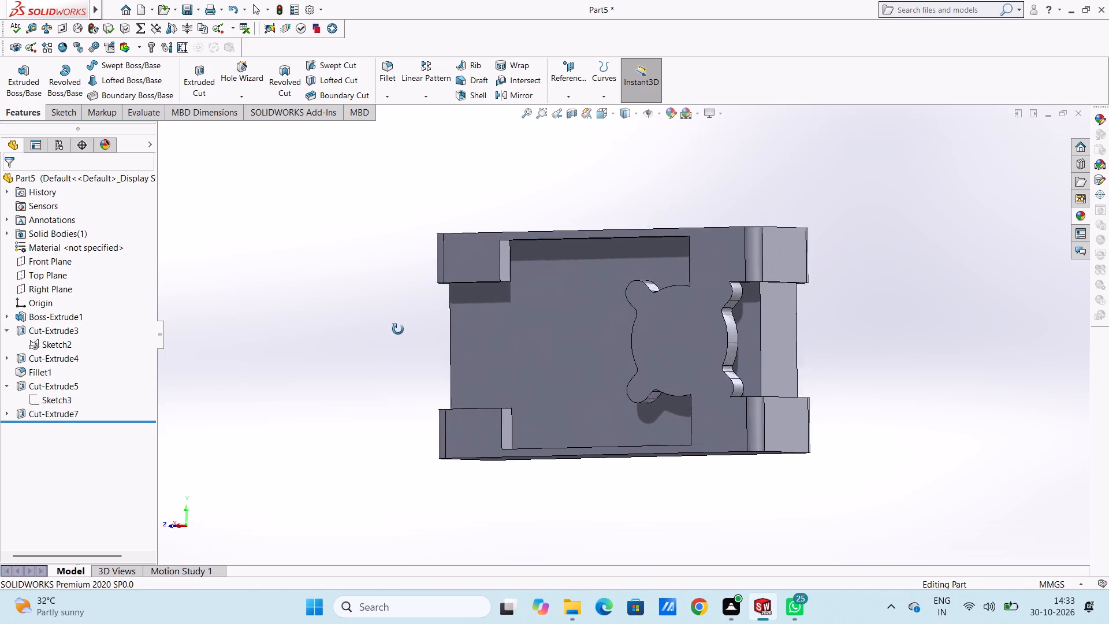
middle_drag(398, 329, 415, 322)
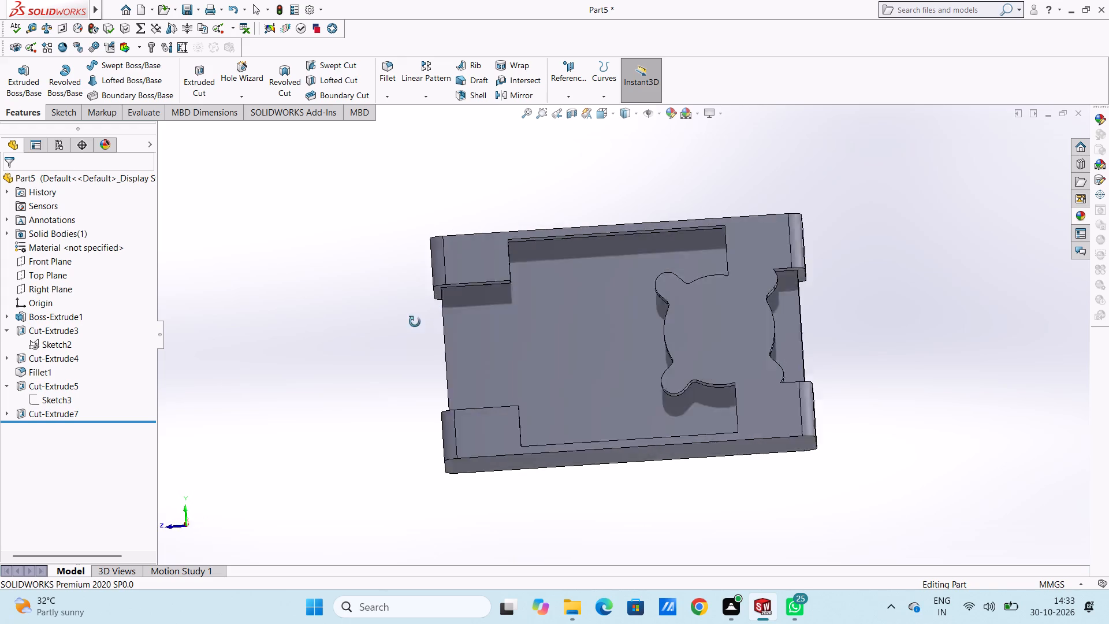
Open a new sketch on the Top Plane.
middle_drag(415, 322, 468, 372)
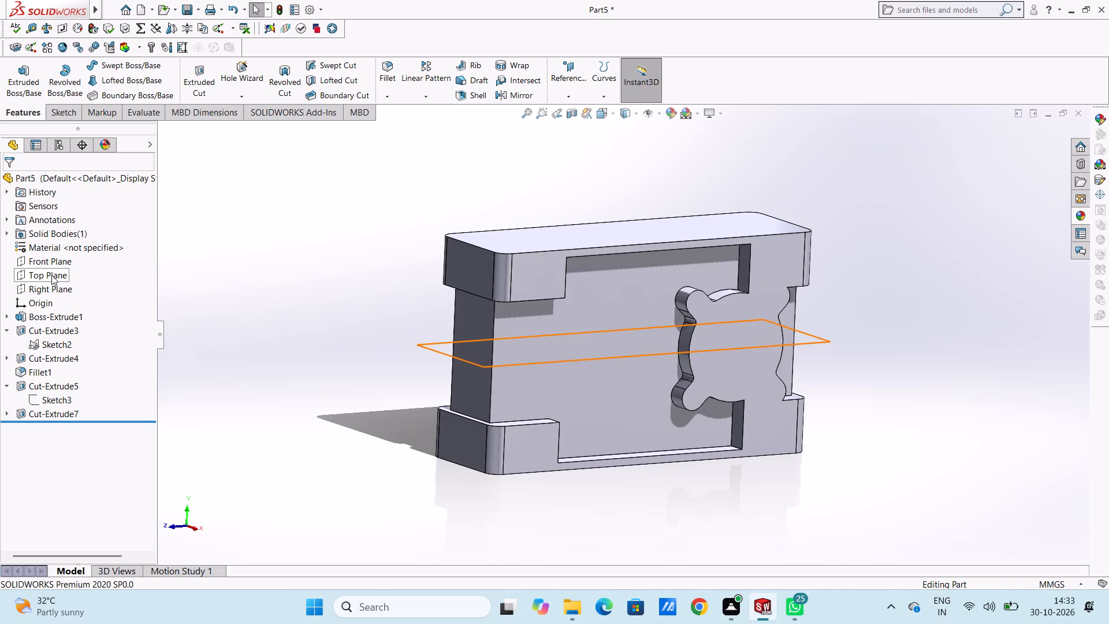
middle_drag(286, 332, 248, 302)
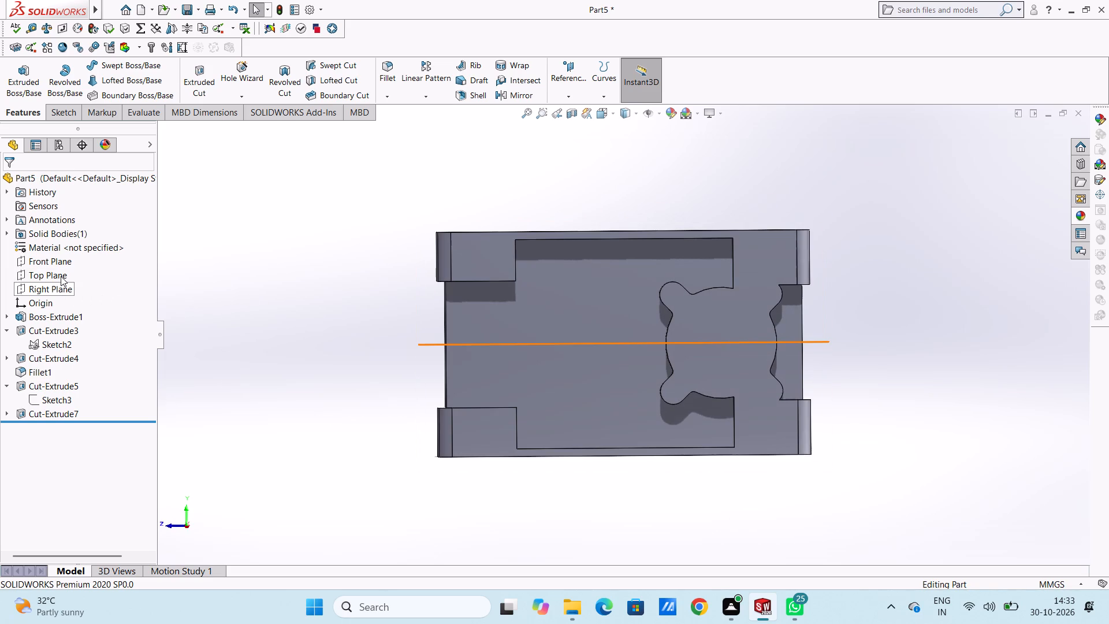
click(61, 276)
click(71, 262)
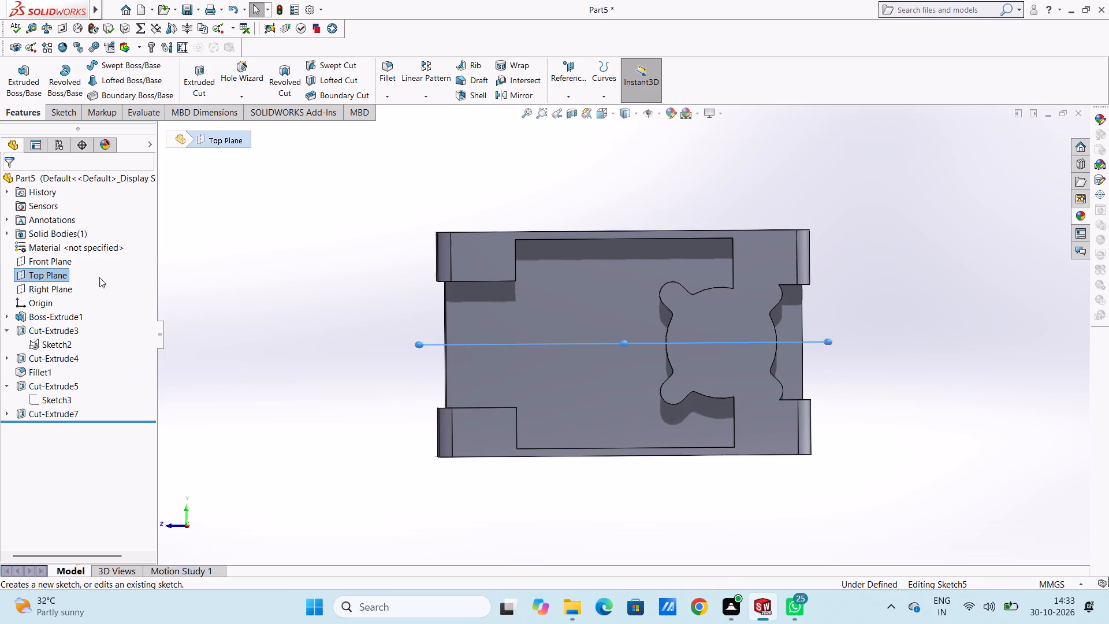
click(284, 294)
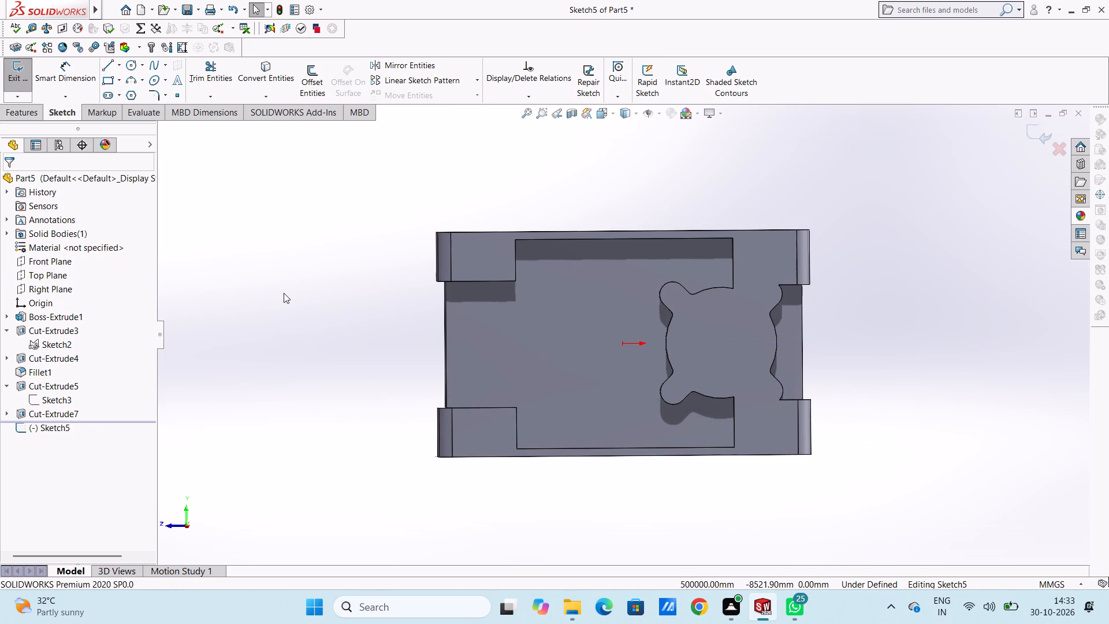
key(ctrl+5)
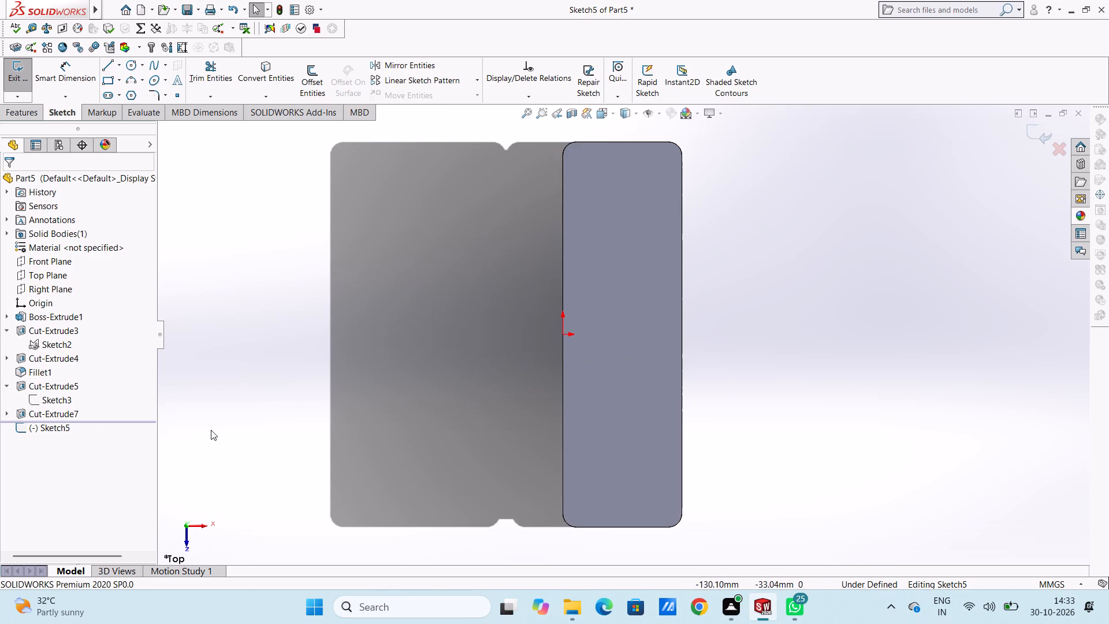
scroll(693, 368, up, 2)
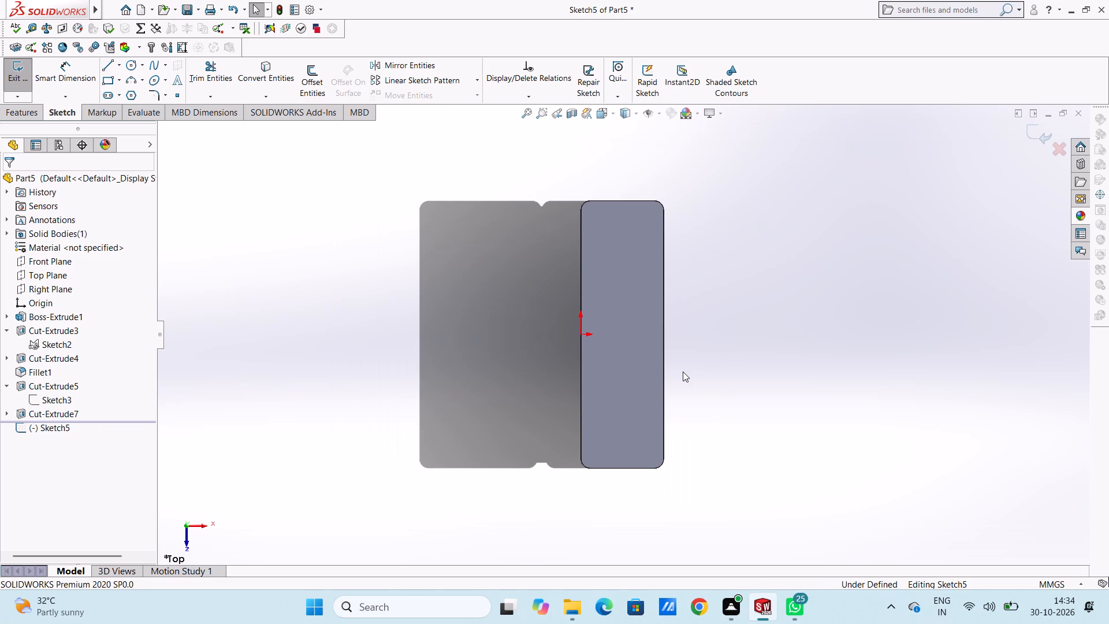
middle_drag(747, 425, 722, 283)
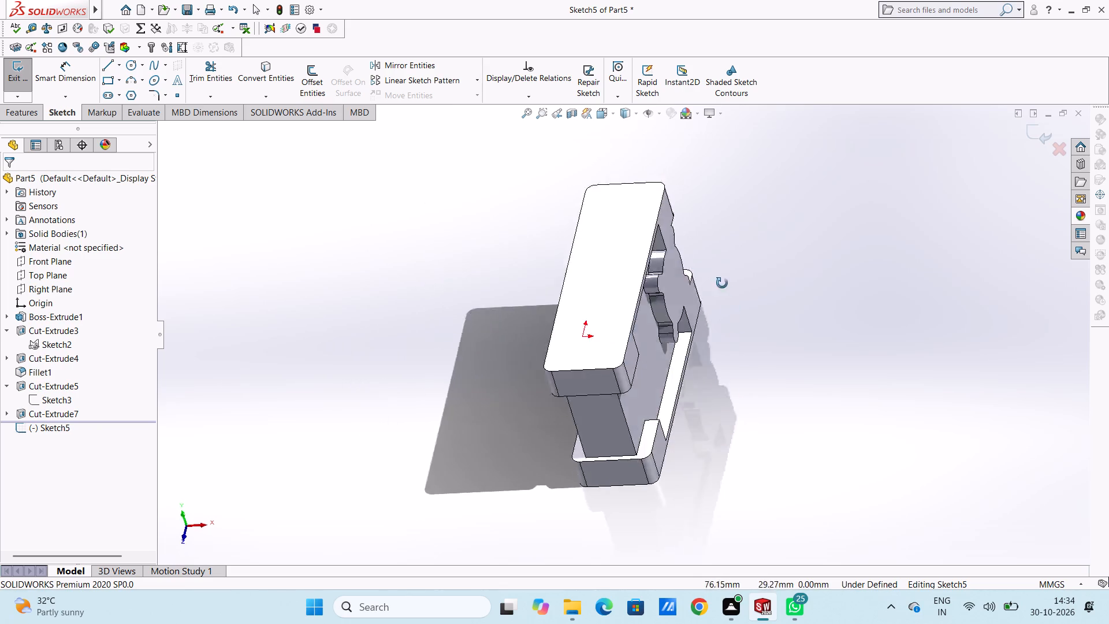
middle_drag(722, 283, 756, 335)
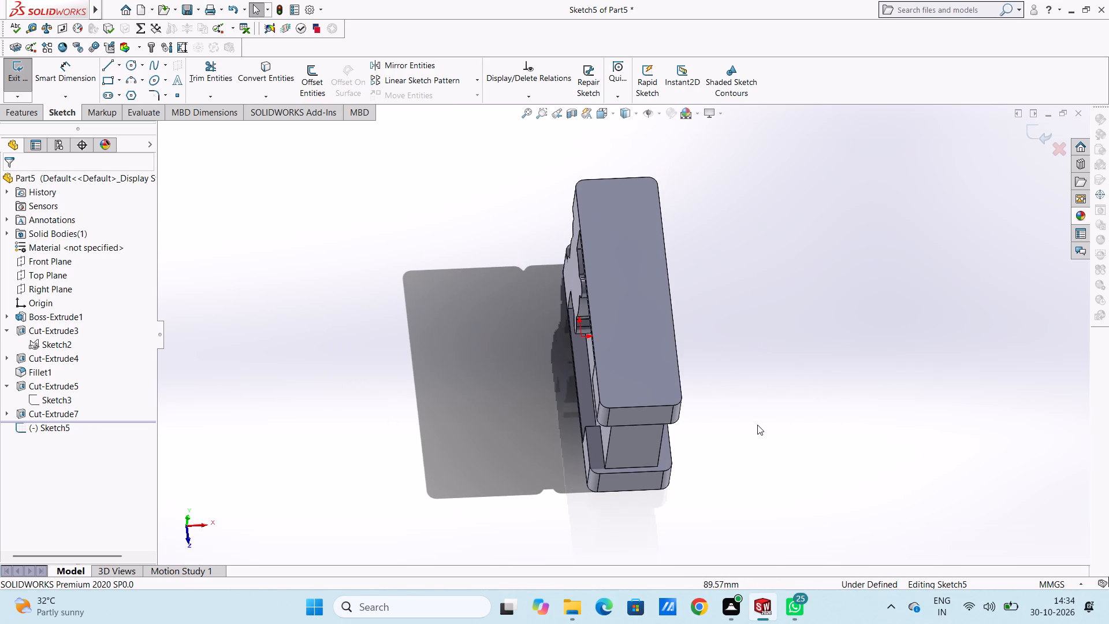
key(ctrl+5)
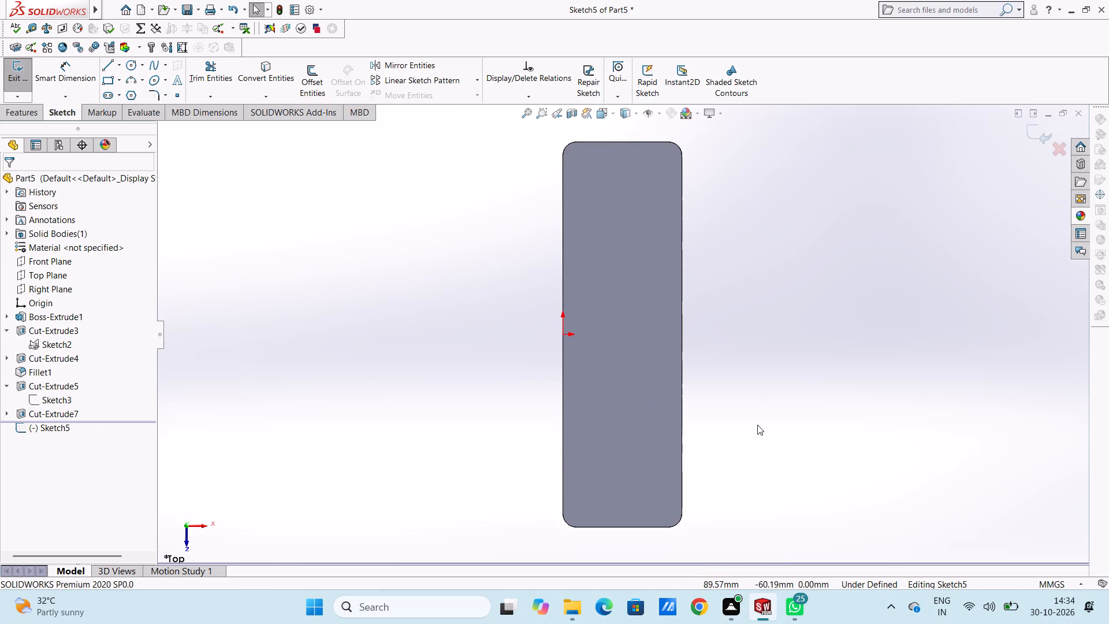
Offset the block's short front-end edge 3 mm inward in one direction only, with the dimension added.
scroll(762, 414, up, 4)
click(314, 83)
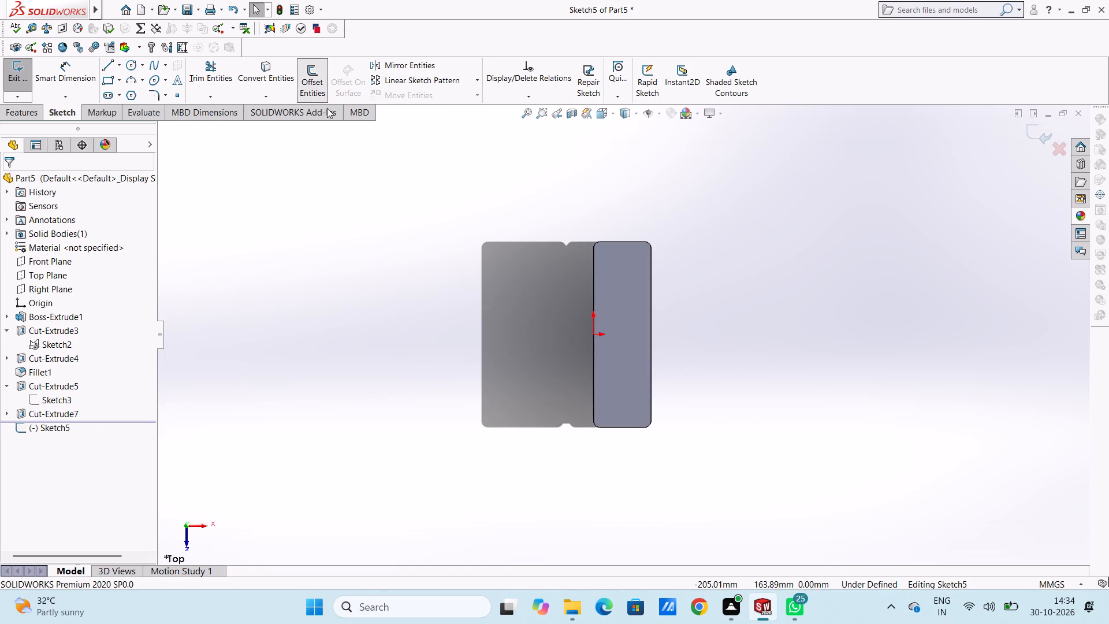
click(619, 429)
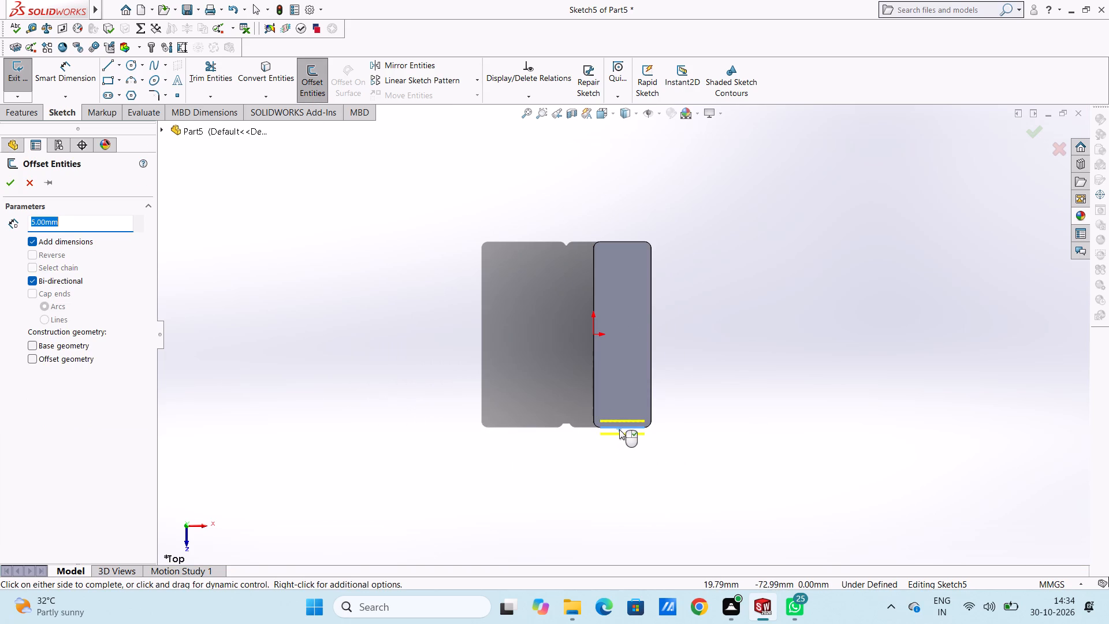
click(33, 278)
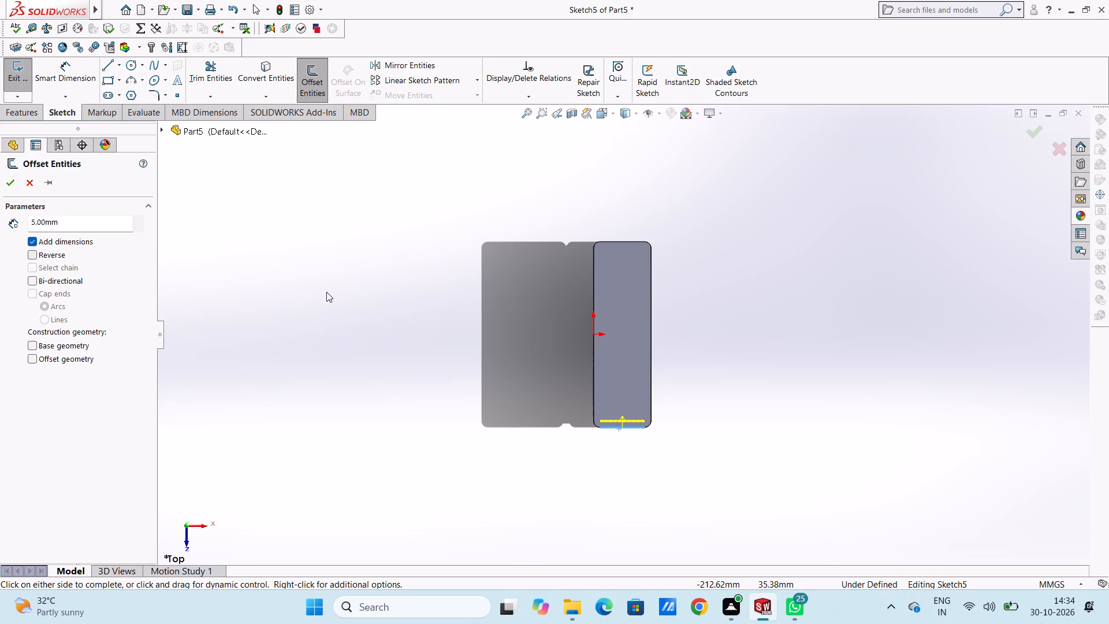
double_click(107, 222)
key(3)
key(Return)
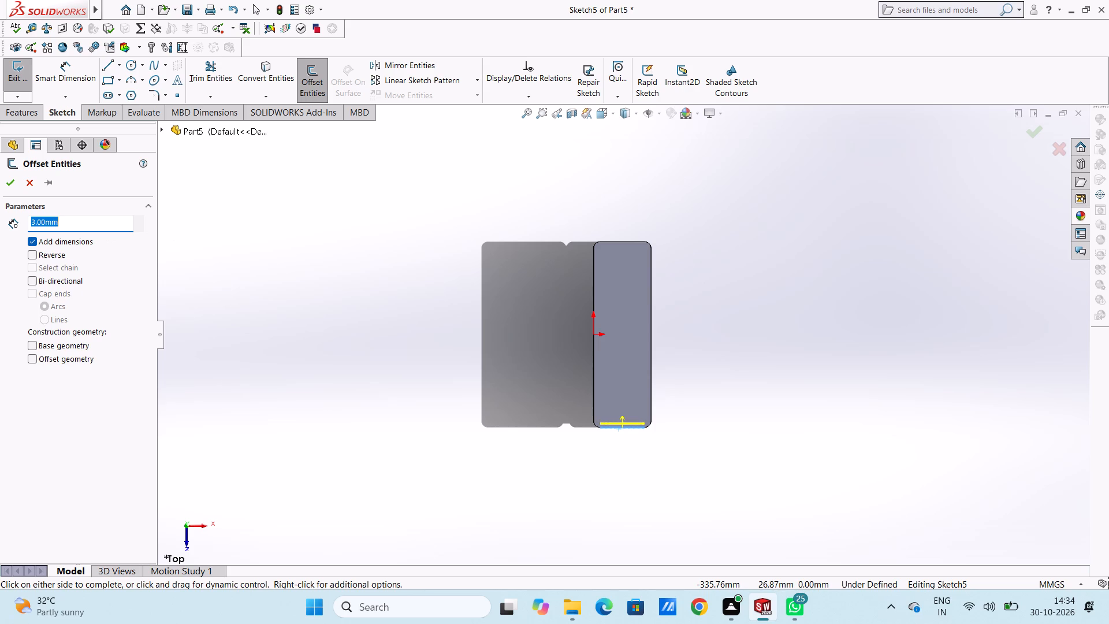
click(14, 186)
click(309, 288)
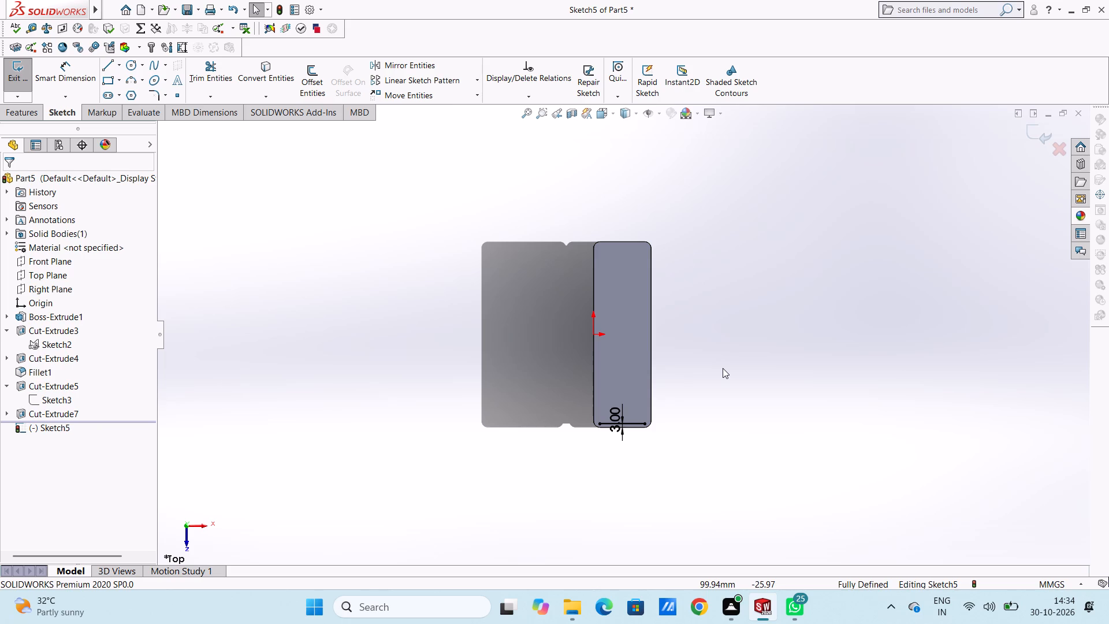
Offset each of the block's two long side edges 8 mm inward, reversing the direction for the edge through the origin.
scroll(698, 419, down, 2)
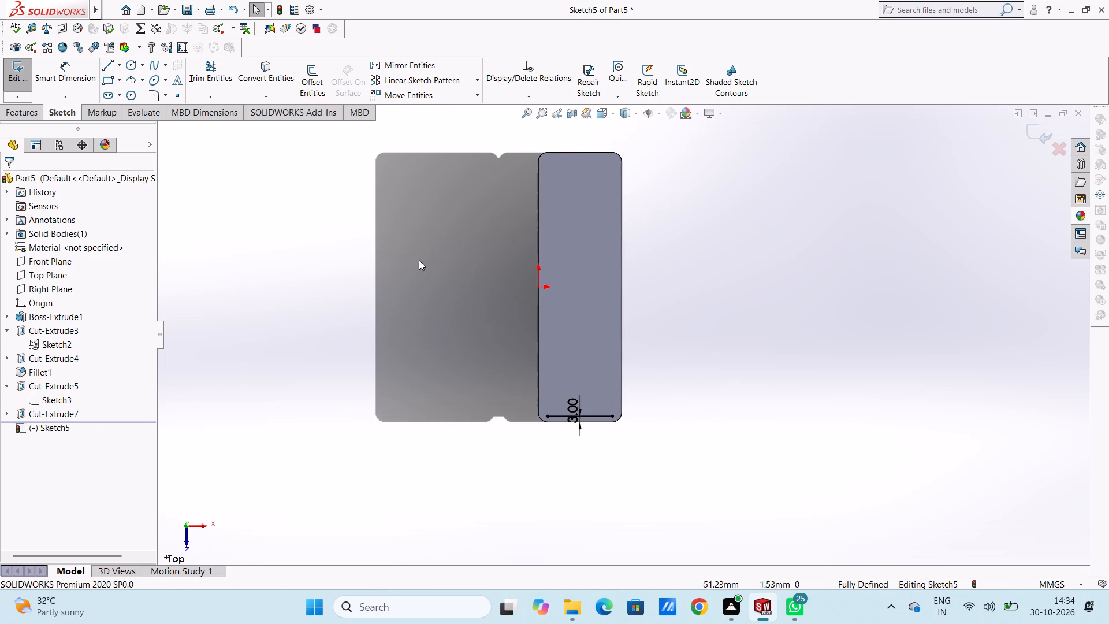
click(308, 70)
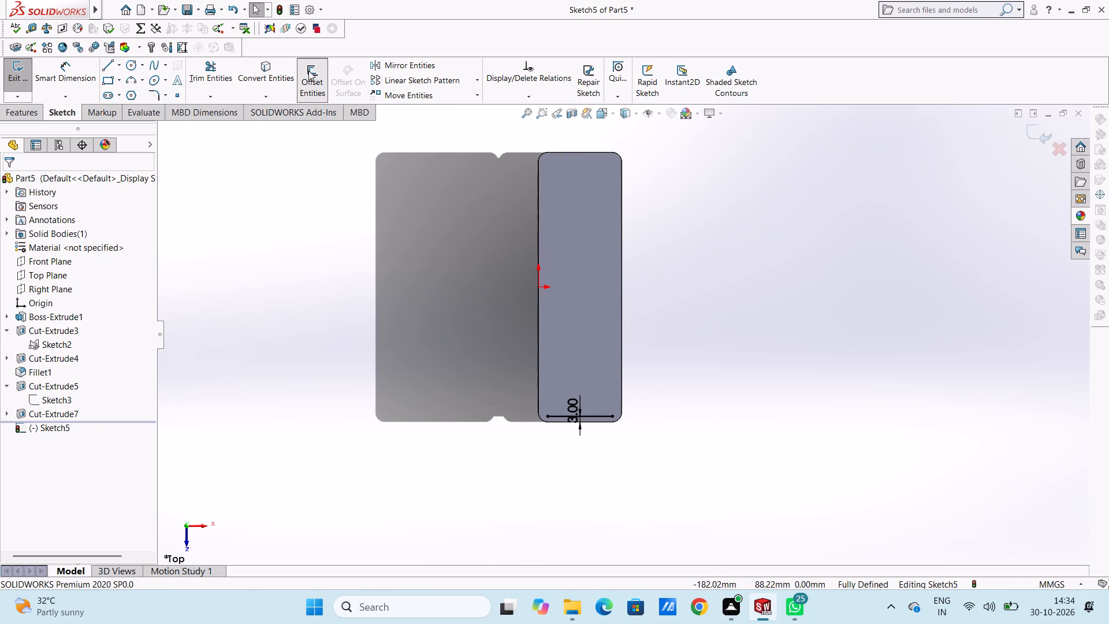
click(623, 280)
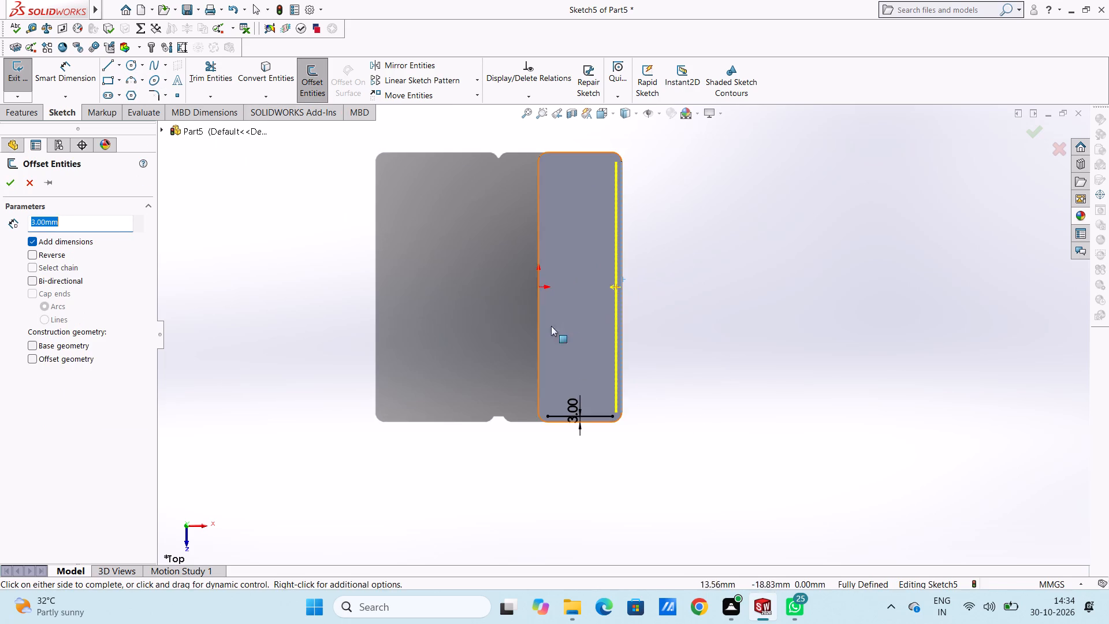
key(8)
key(Return)
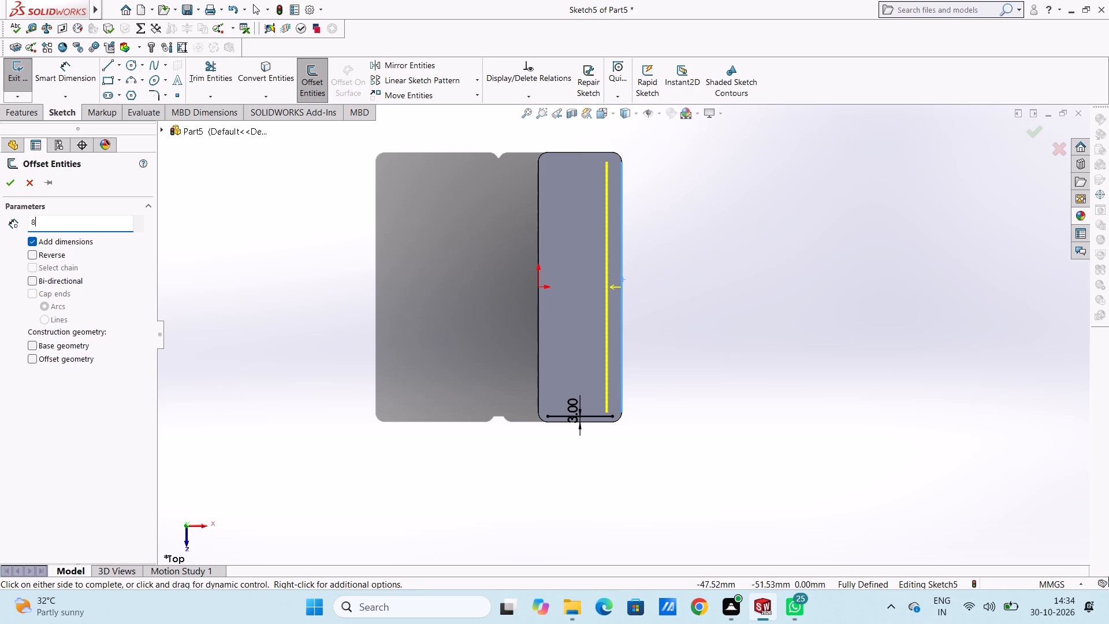
click(539, 330)
click(539, 330)
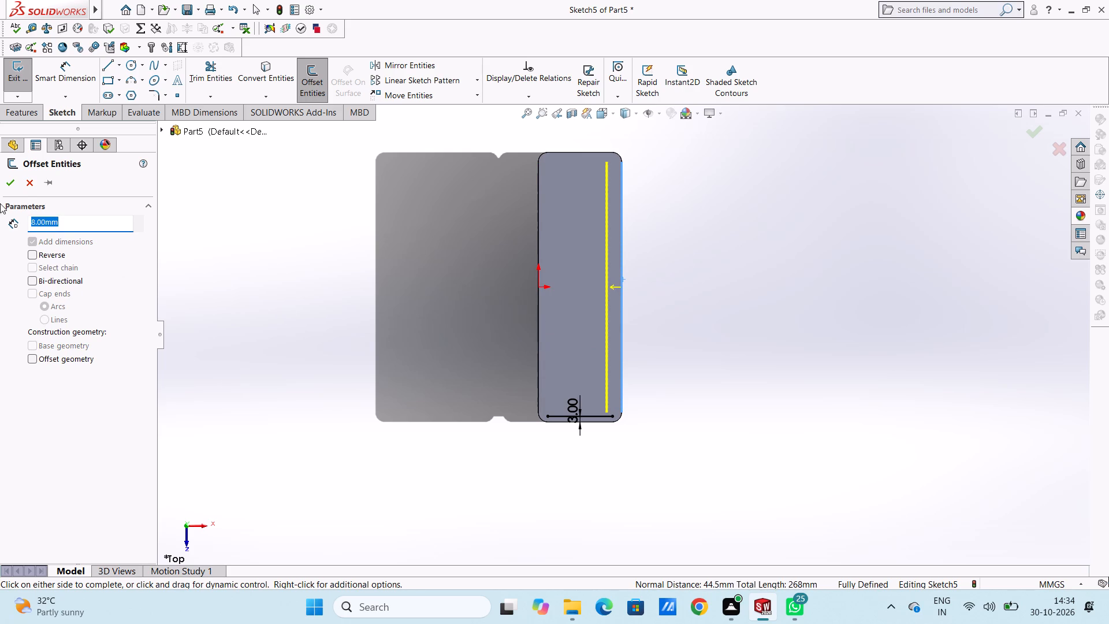
click(12, 188)
click(239, 284)
click(314, 69)
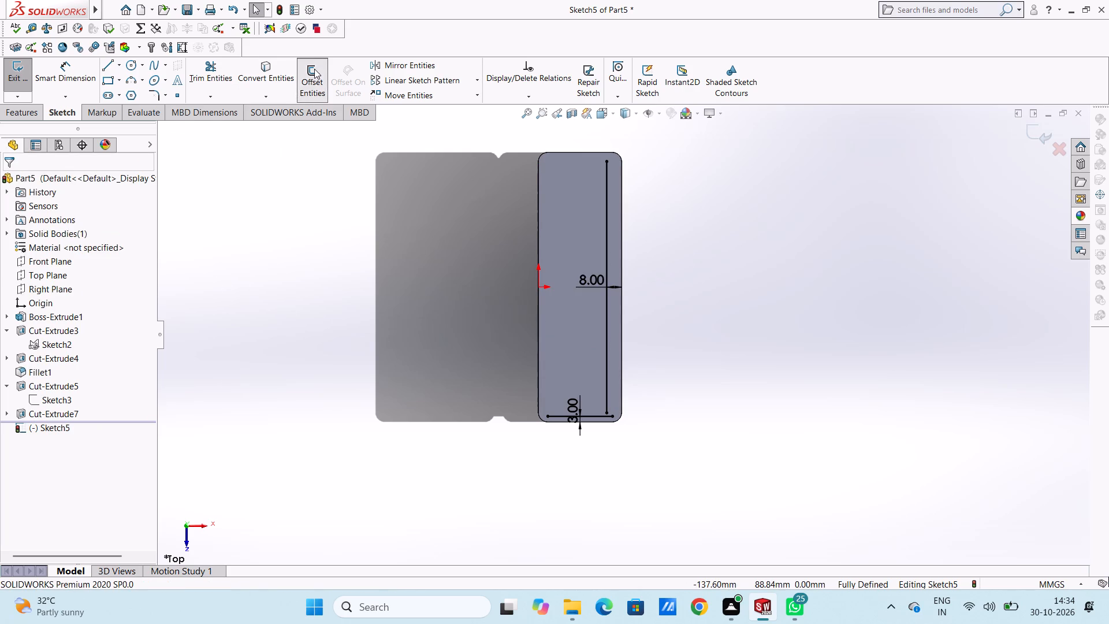
click(539, 312)
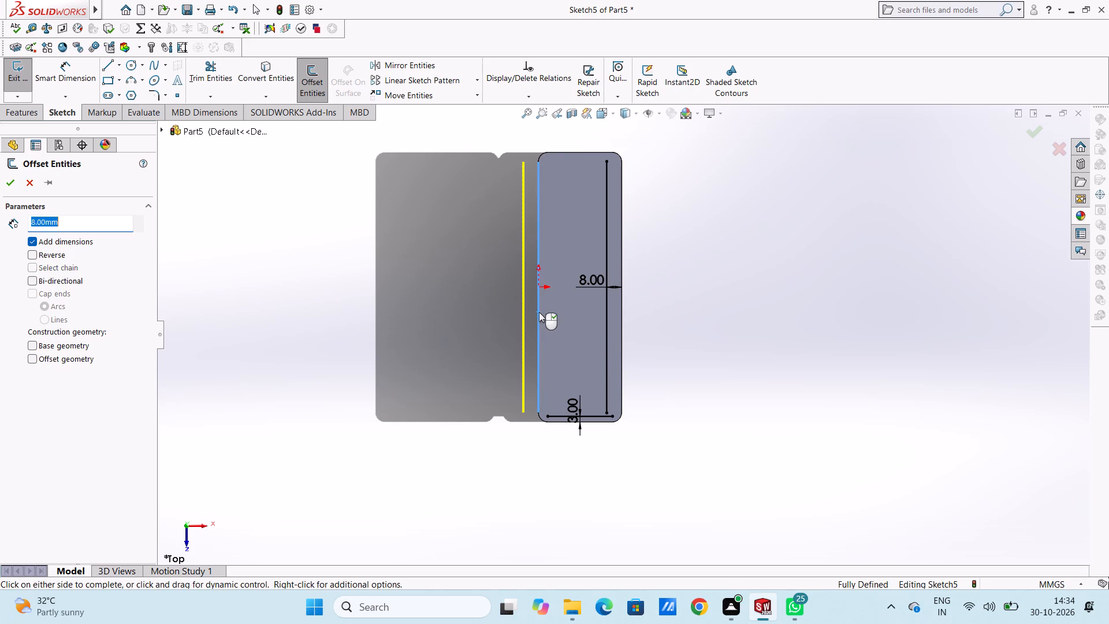
click(35, 255)
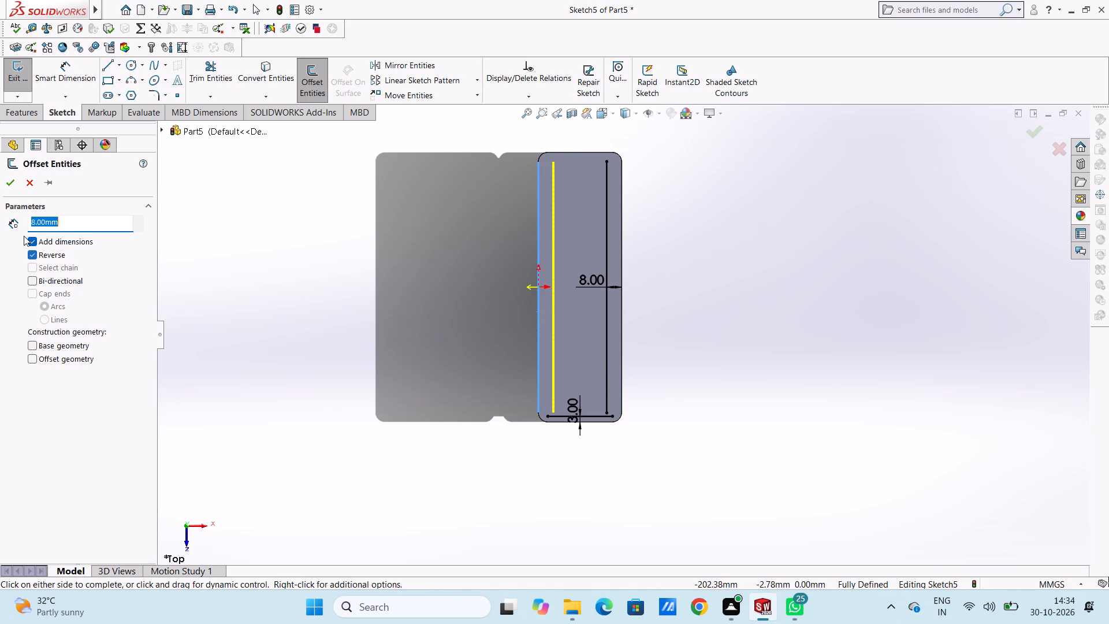
click(6, 184)
click(268, 303)
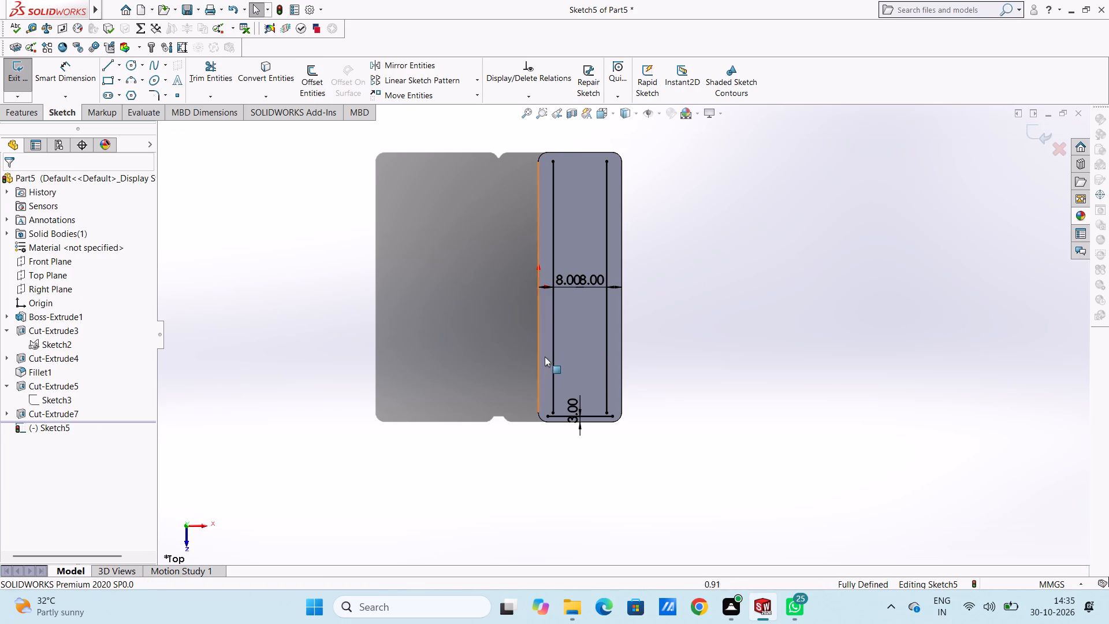
Extend both 8 mm offset lines to meet the 3 mm offset line at the front end.
click(200, 96)
click(225, 123)
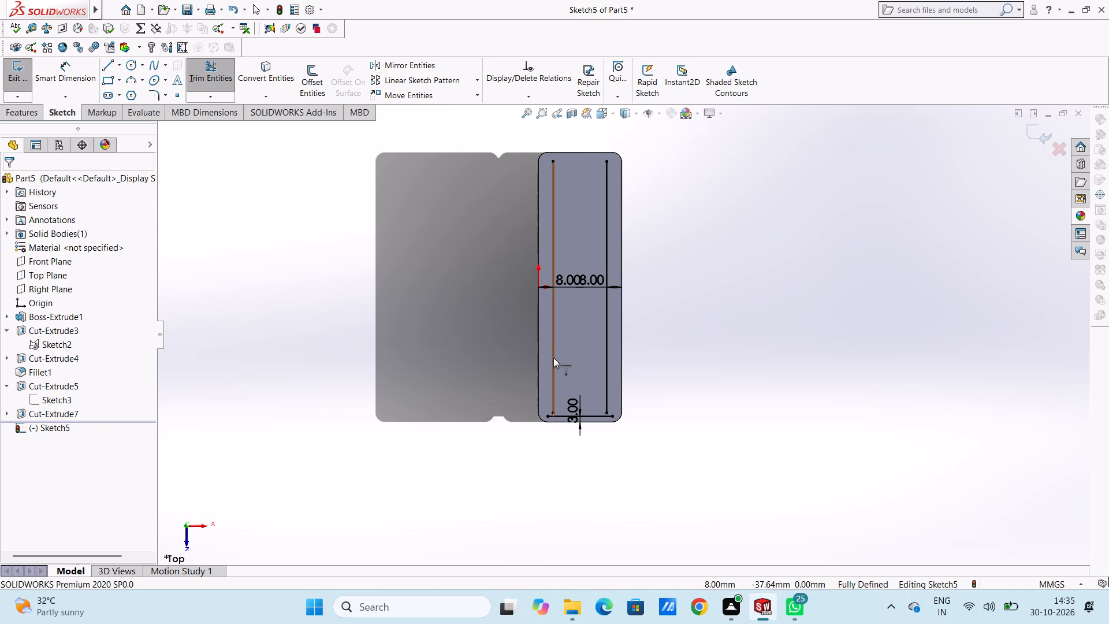
click(554, 360)
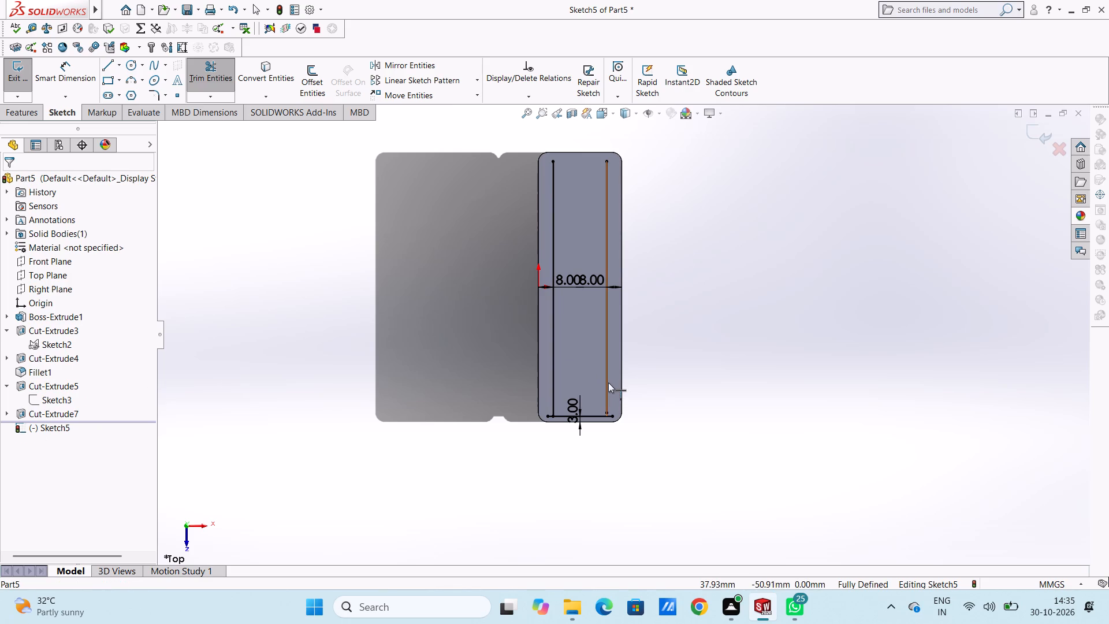
click(608, 382)
Trim the two overhanging ends of the 3 mm offset line where they pass beyond the 8 mm offset lines.
scroll(609, 417, down, 5)
scroll(514, 285, up, 2)
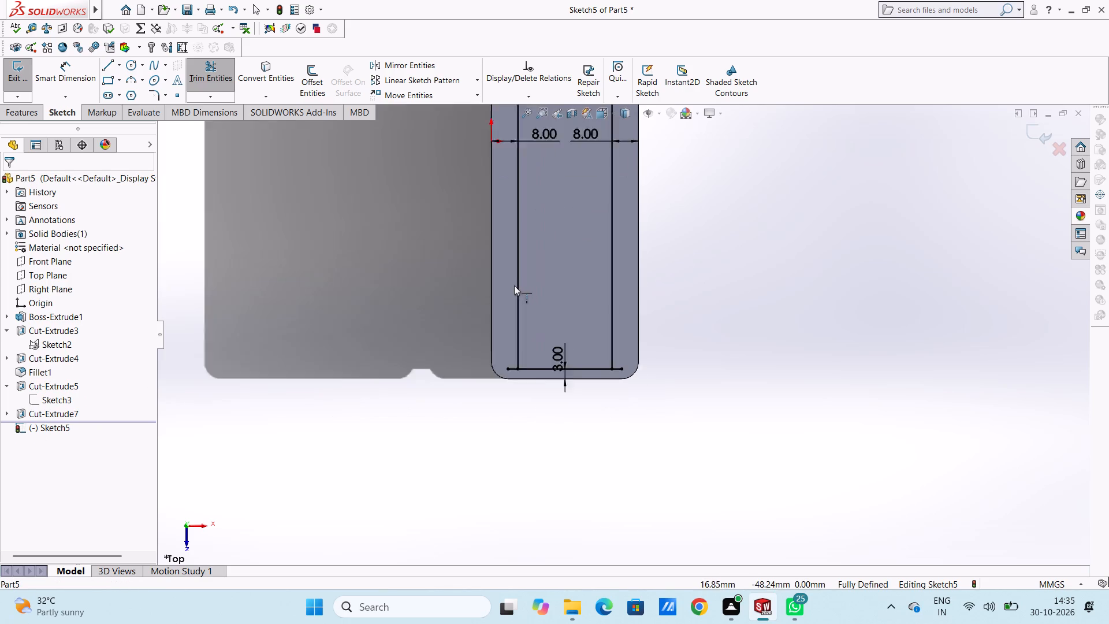
scroll(514, 285, up, 2)
scroll(534, 229, up, 2)
scroll(583, 181, down, 2)
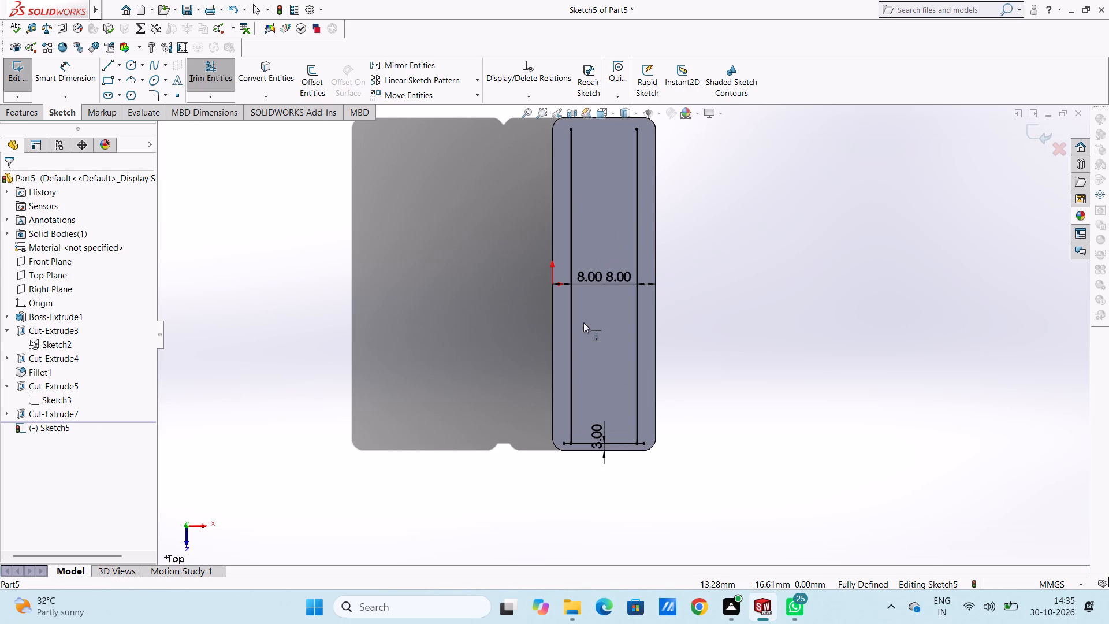
click(205, 85)
scroll(611, 428, down, 7)
click(457, 421)
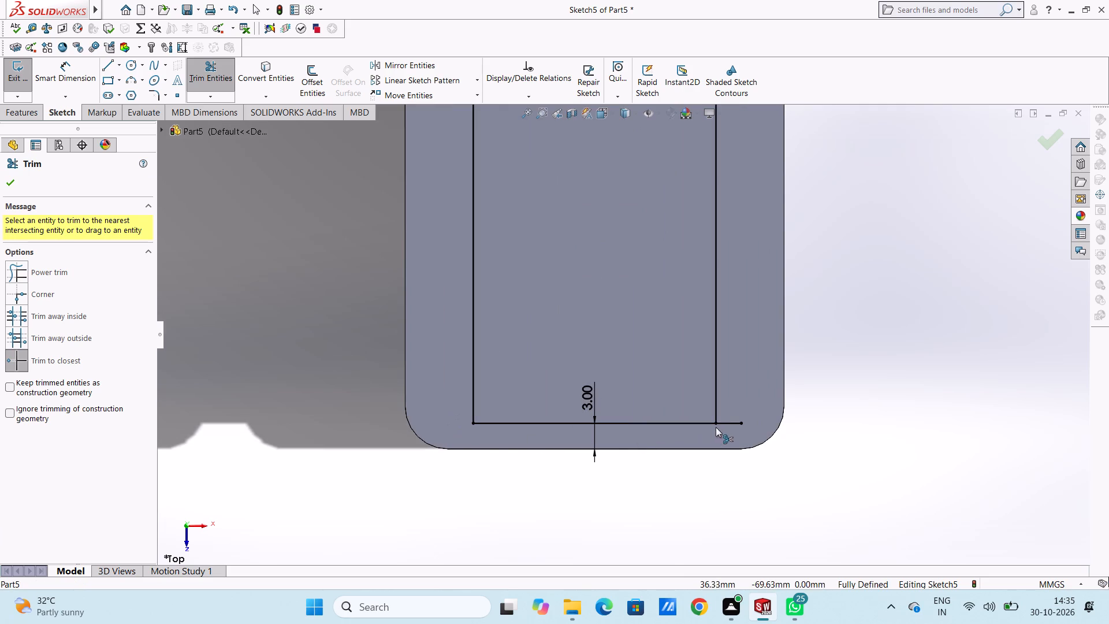
click(735, 424)
scroll(705, 387, up, 4)
scroll(675, 266, up, 5)
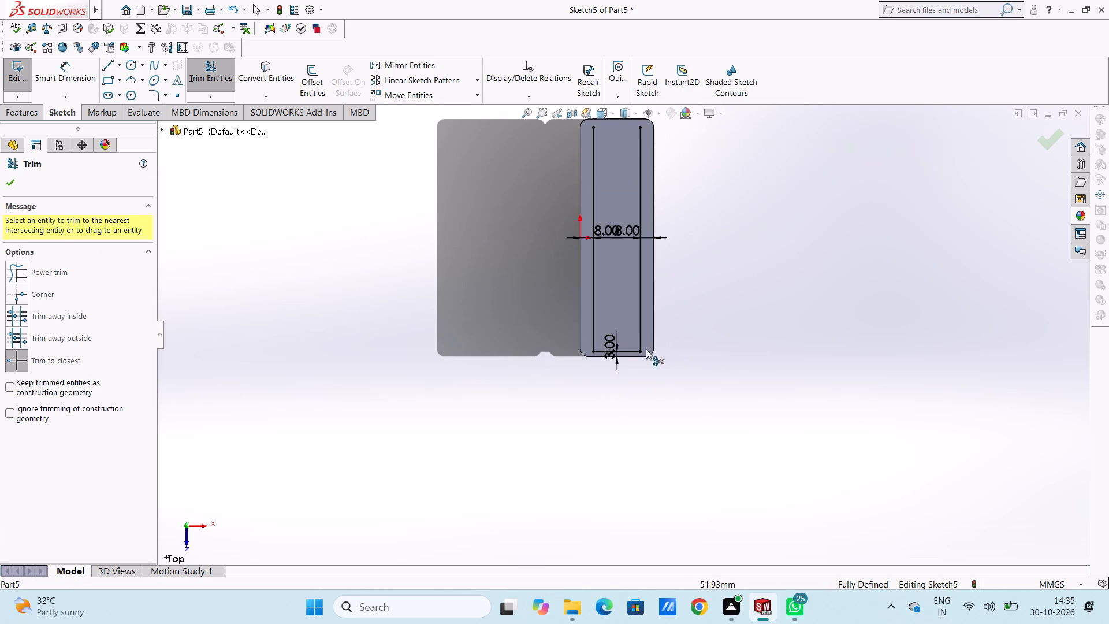
click(11, 181)
click(430, 273)
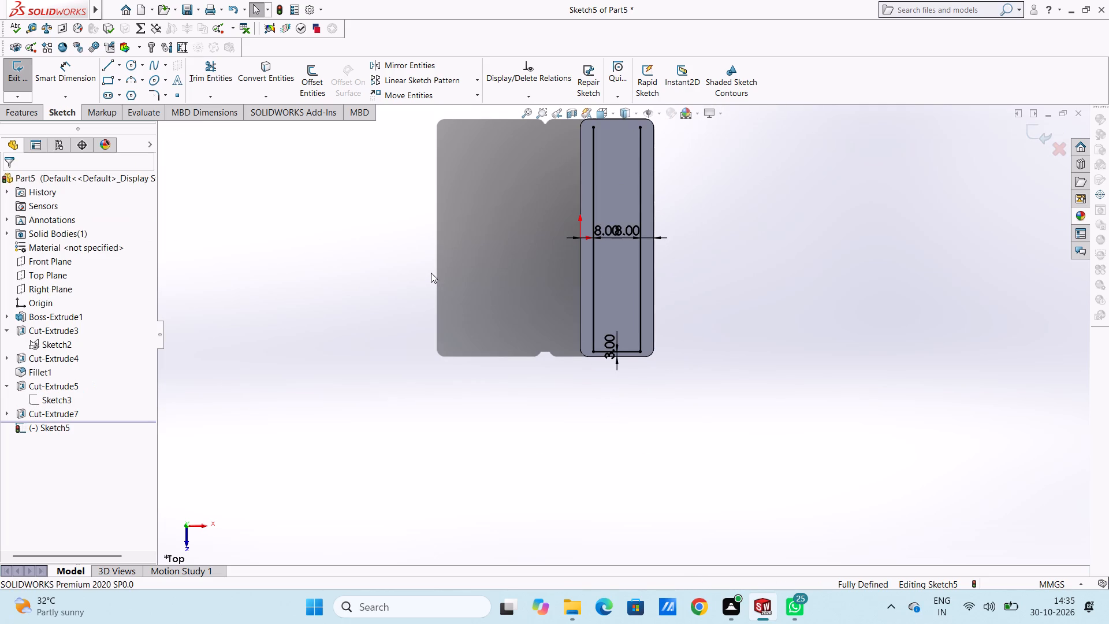
Move the two overlapping 8 mm dimensions apart, one over its offset line and the other outside the block.
drag(616, 238, 612, 166)
click(546, 215)
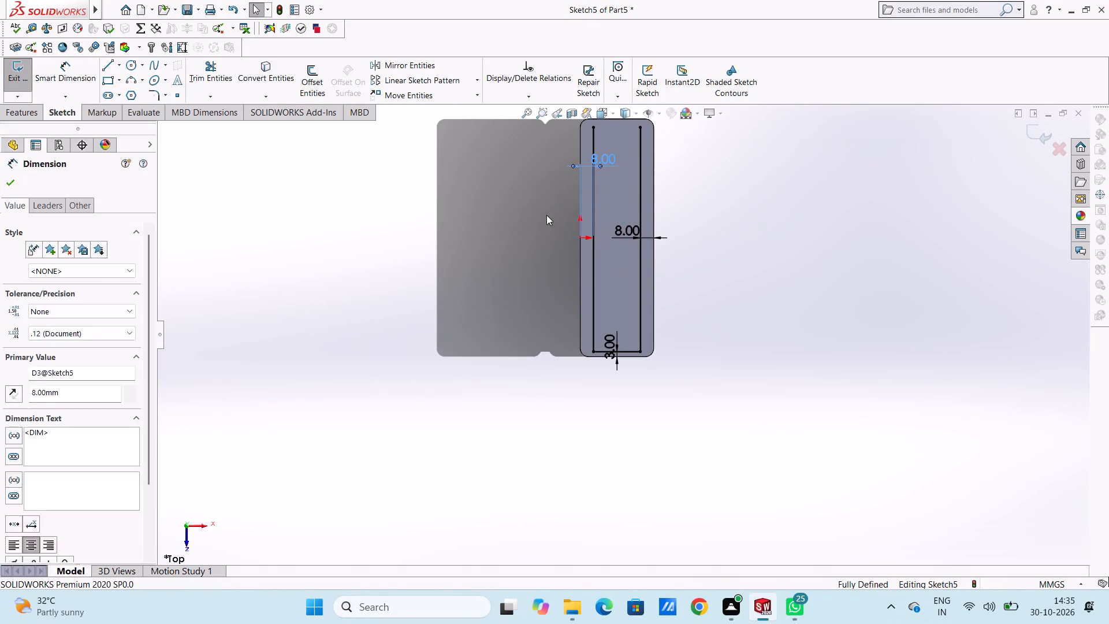
drag(635, 233, 687, 172)
click(729, 245)
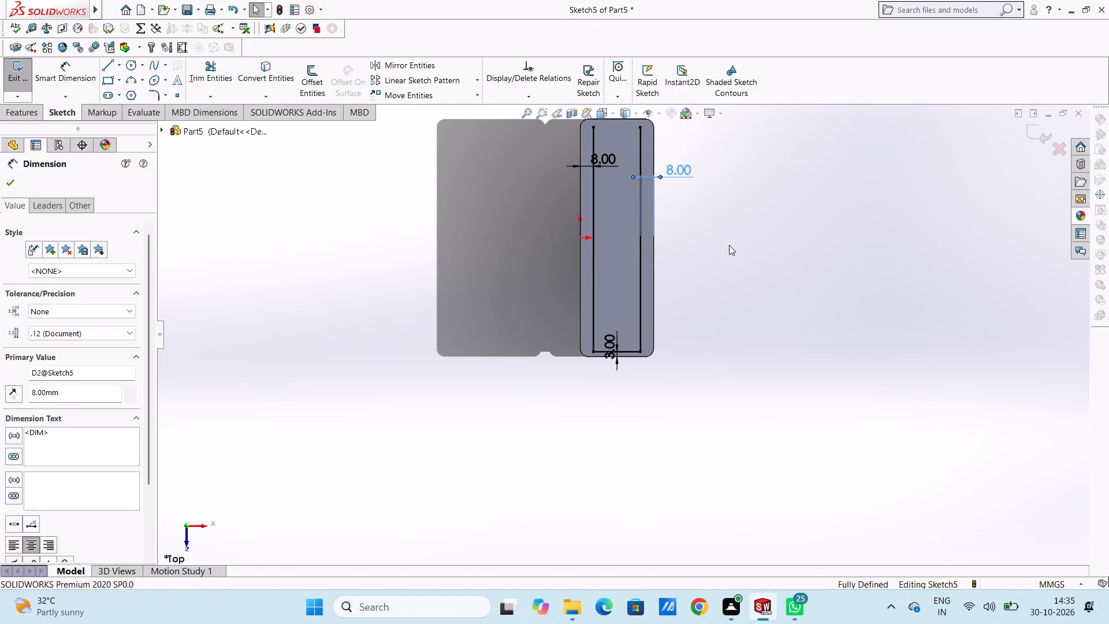
Sketch a horizontal line about 60.4 mm long from the origin across the full width of the block.
middle_click(745, 304)
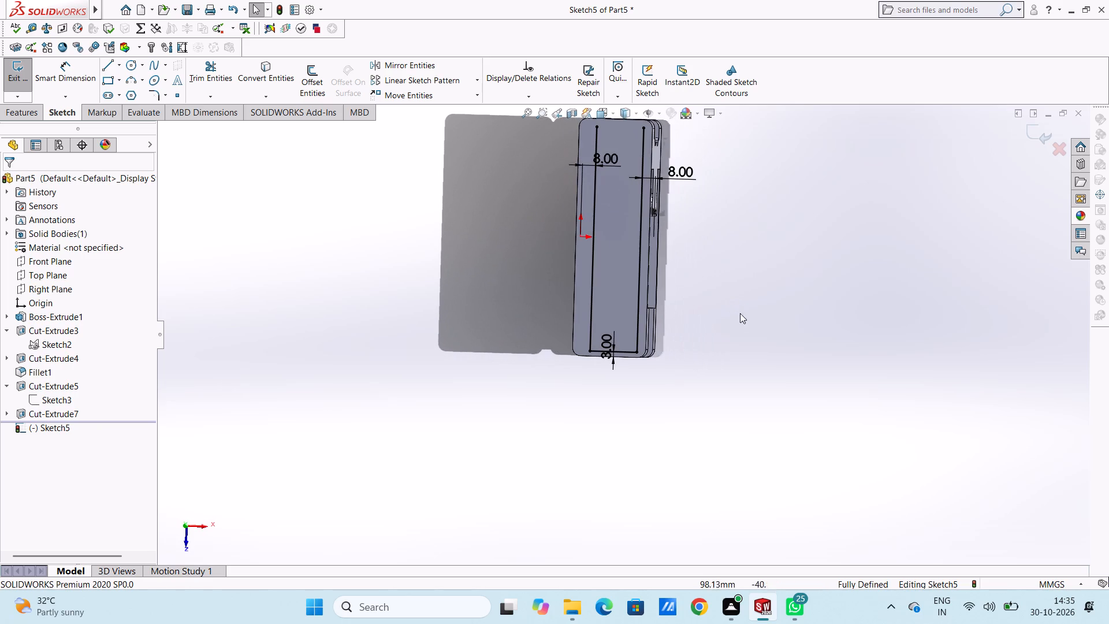
click(110, 71)
click(579, 237)
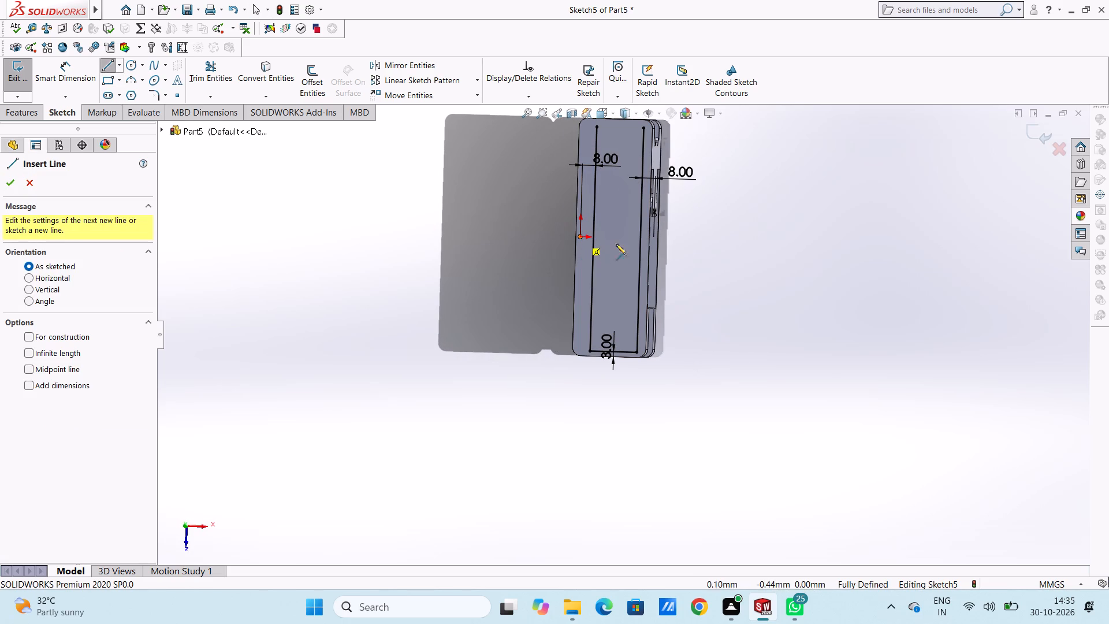
click(680, 239)
right_click(787, 197)
click(796, 208)
click(789, 224)
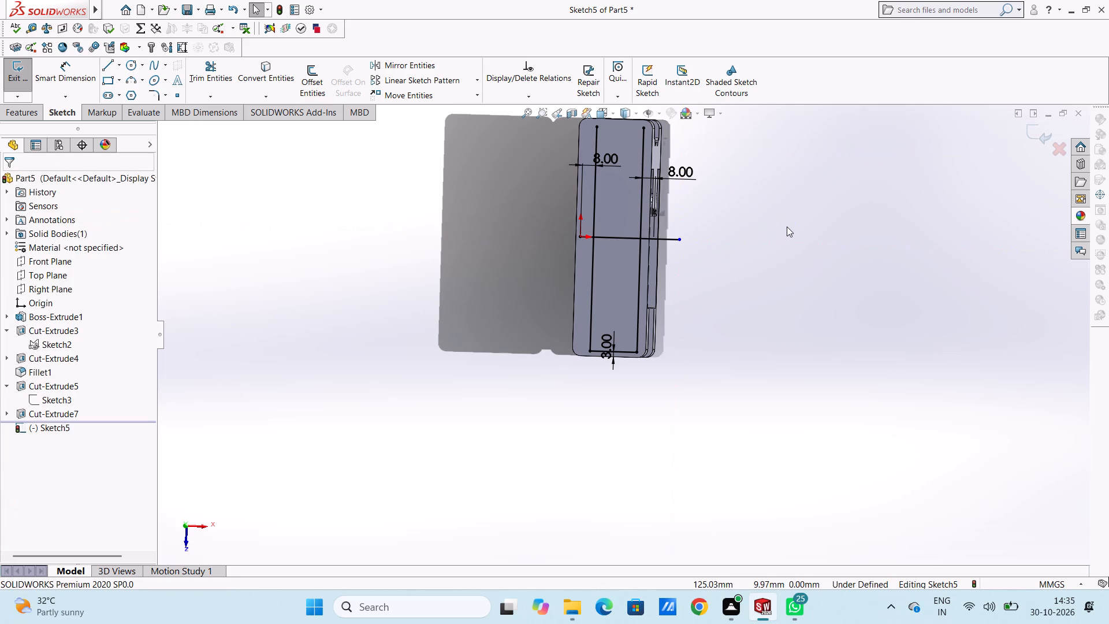
Trim the horizontal line's ends beyond the two 8 mm offset lines and the offset lines' rear portions, leaving a closed rectangle at the front.
key(ctrl+5)
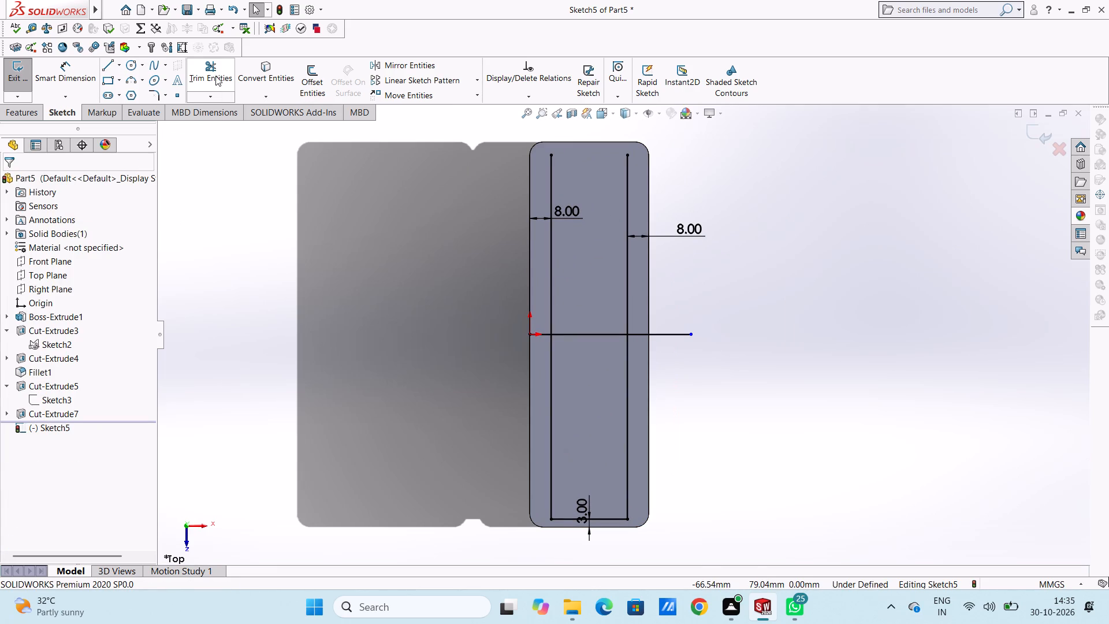
click(215, 76)
click(550, 276)
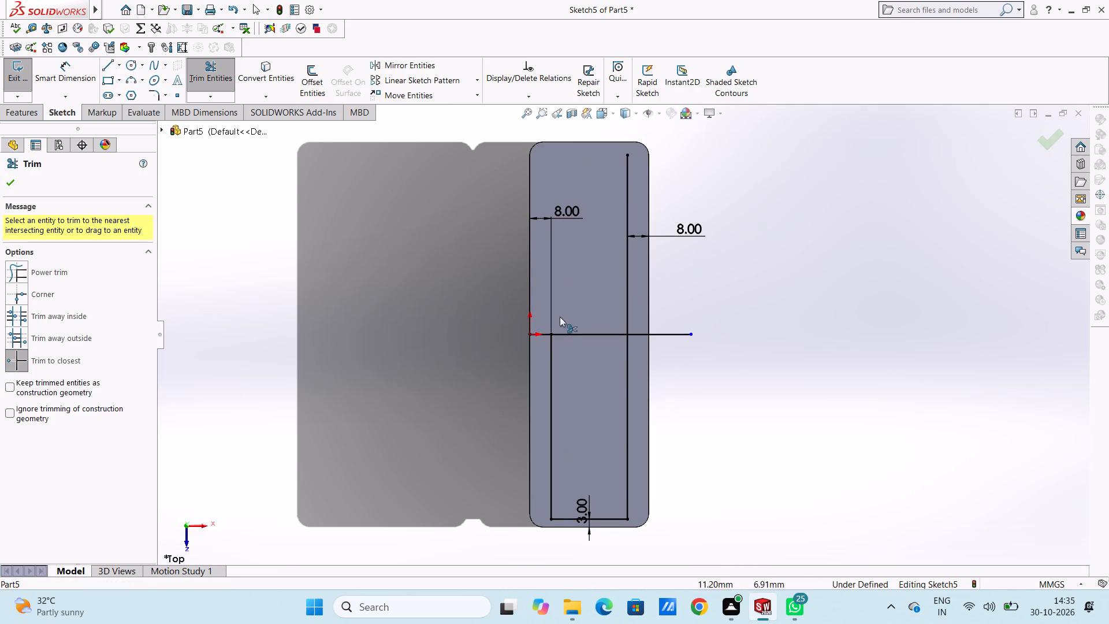
click(542, 334)
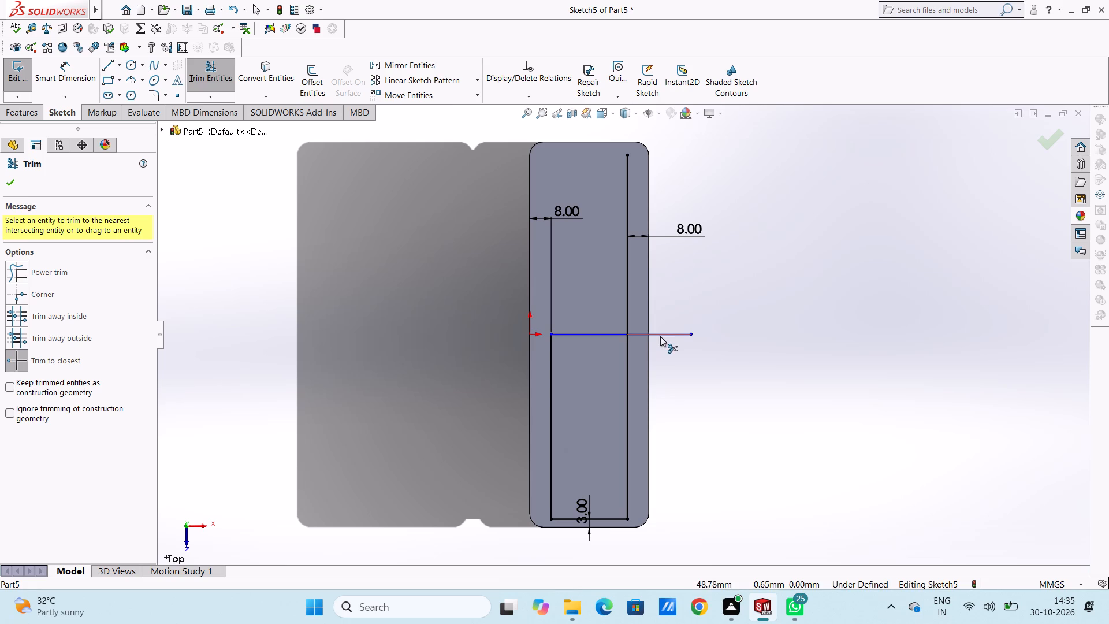
click(660, 336)
click(628, 309)
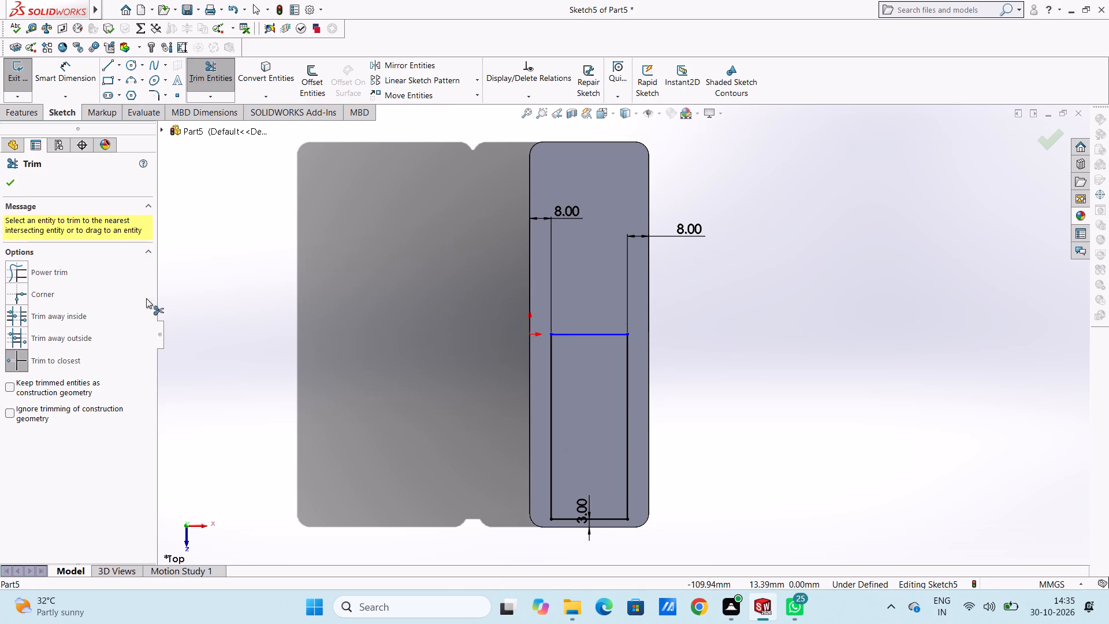
click(8, 184)
drag(363, 278, 359, 273)
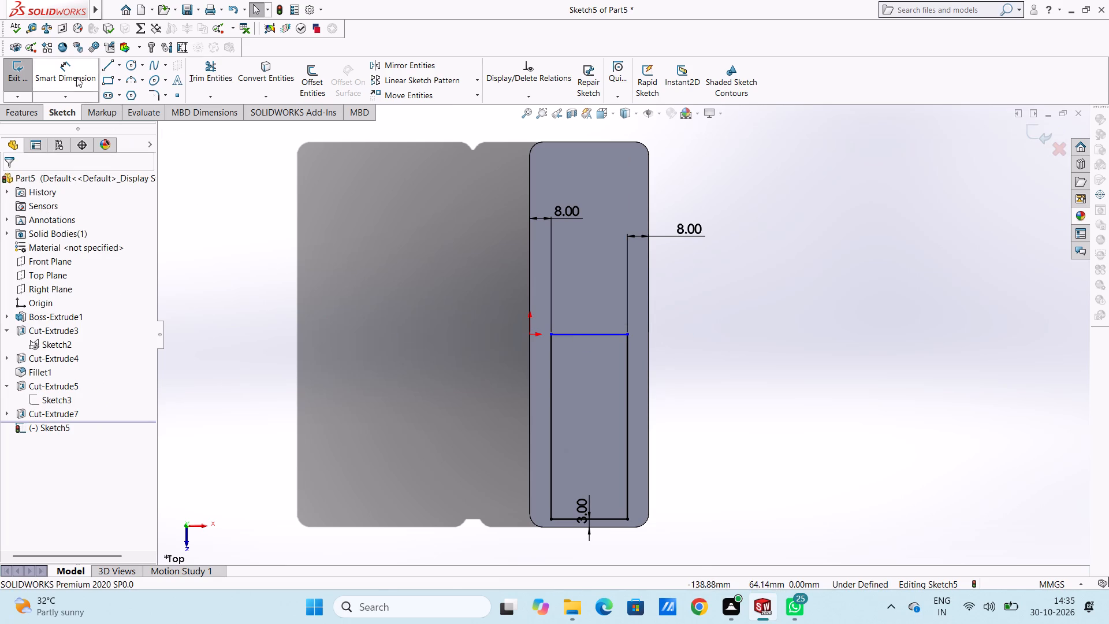
Dimension the distance from the block's front edge to the horizontal line through the origin.
click(75, 73)
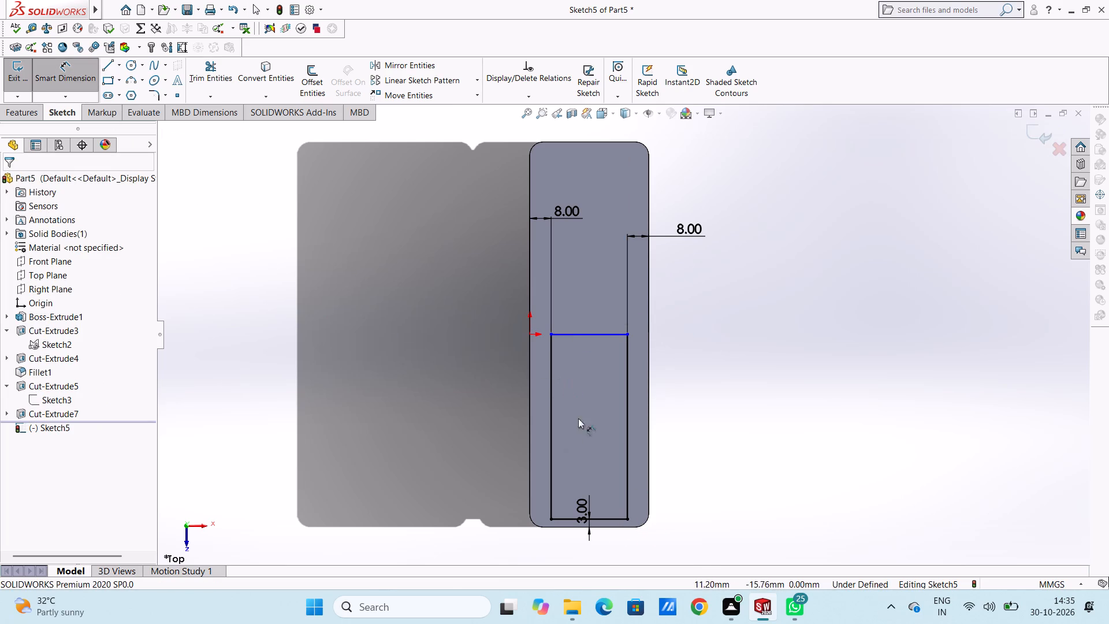
click(605, 526)
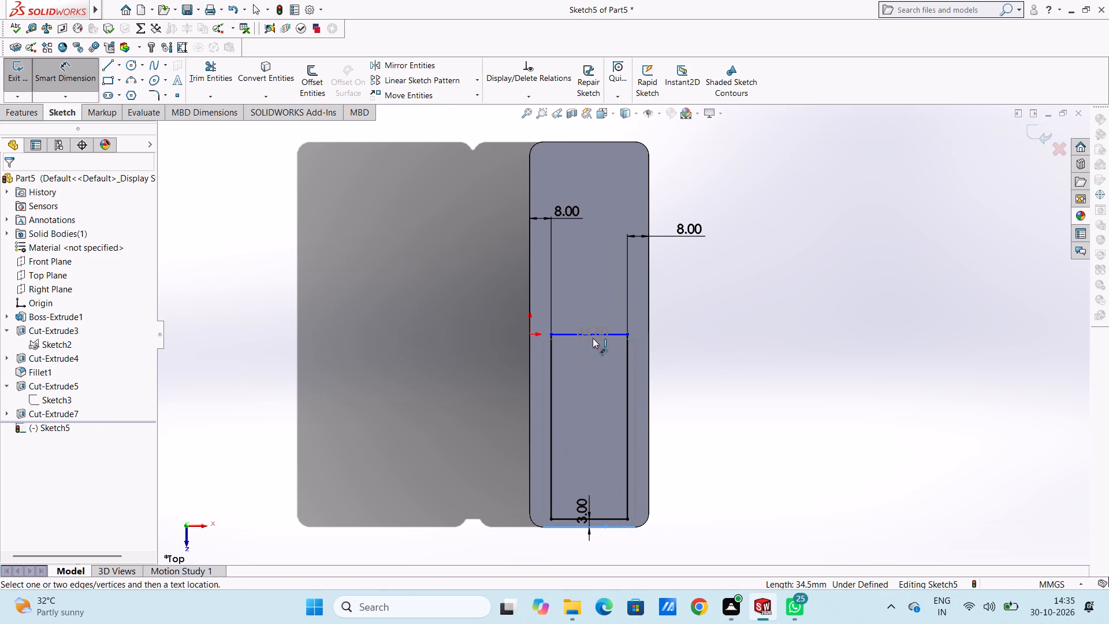
click(593, 335)
click(956, 384)
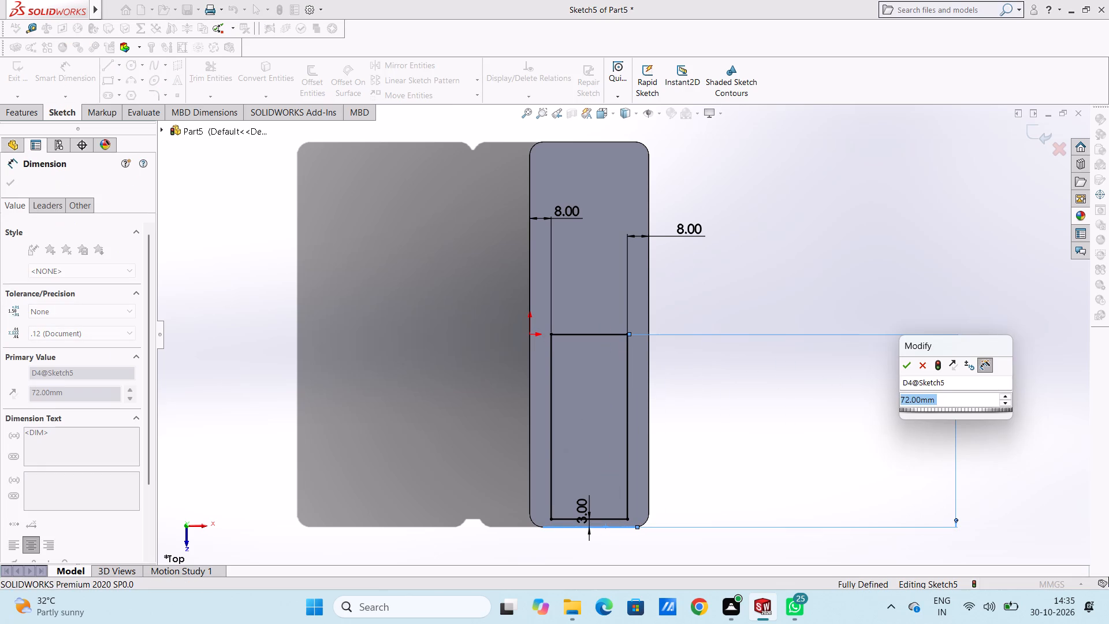
click(903, 363)
click(795, 396)
middle_drag(803, 418, 792, 348)
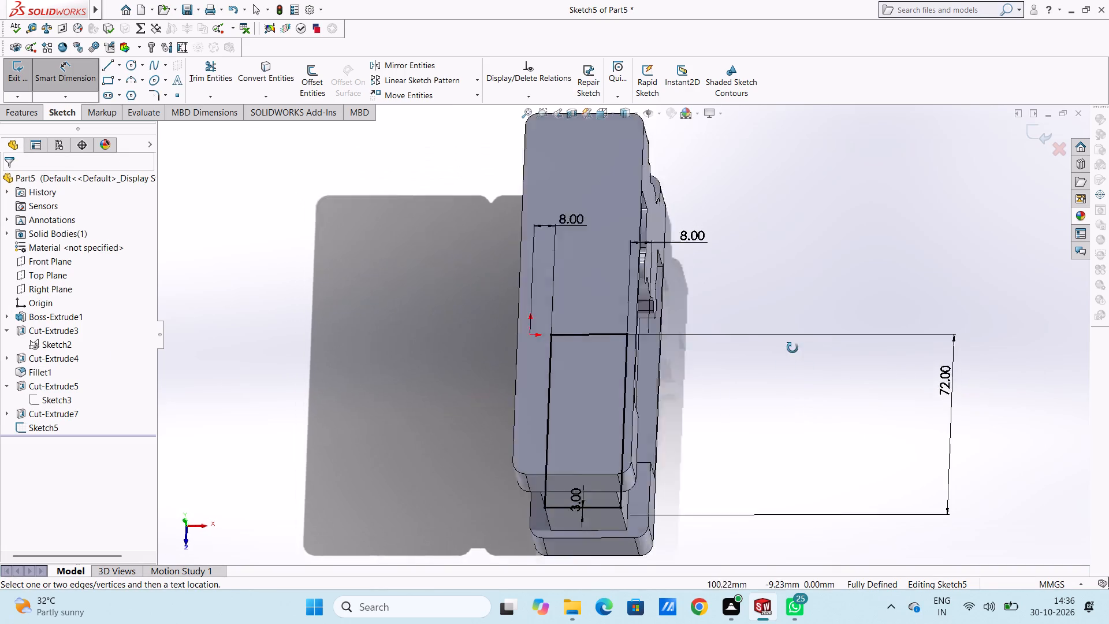
middle_drag(792, 348, 725, 322)
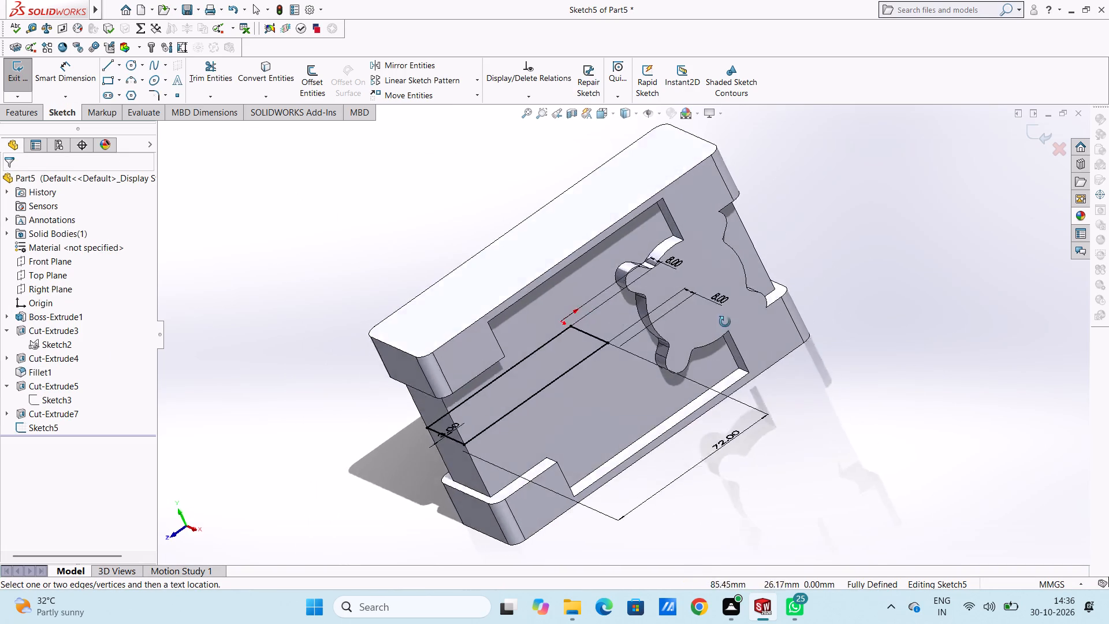
middle_drag(725, 322, 699, 284)
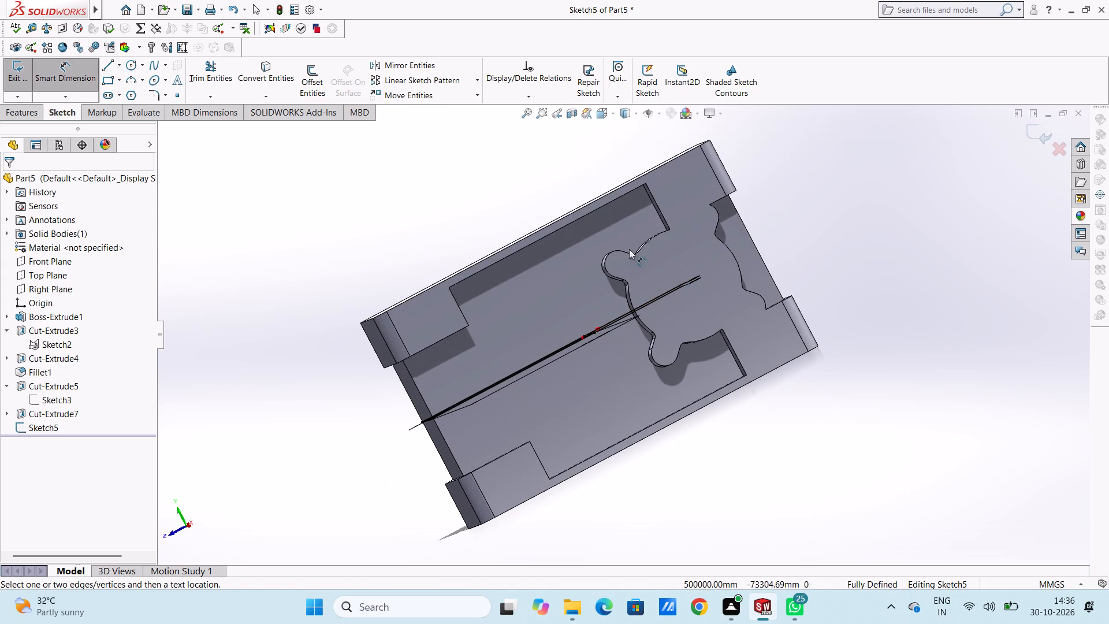
middle_drag(602, 263, 610, 290)
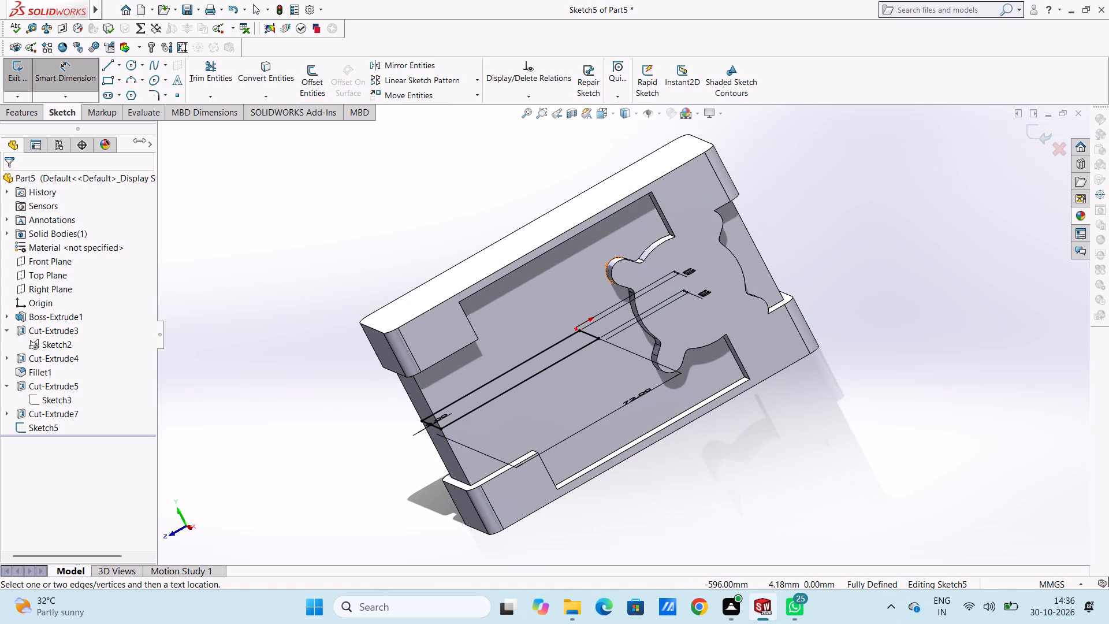
click(61, 80)
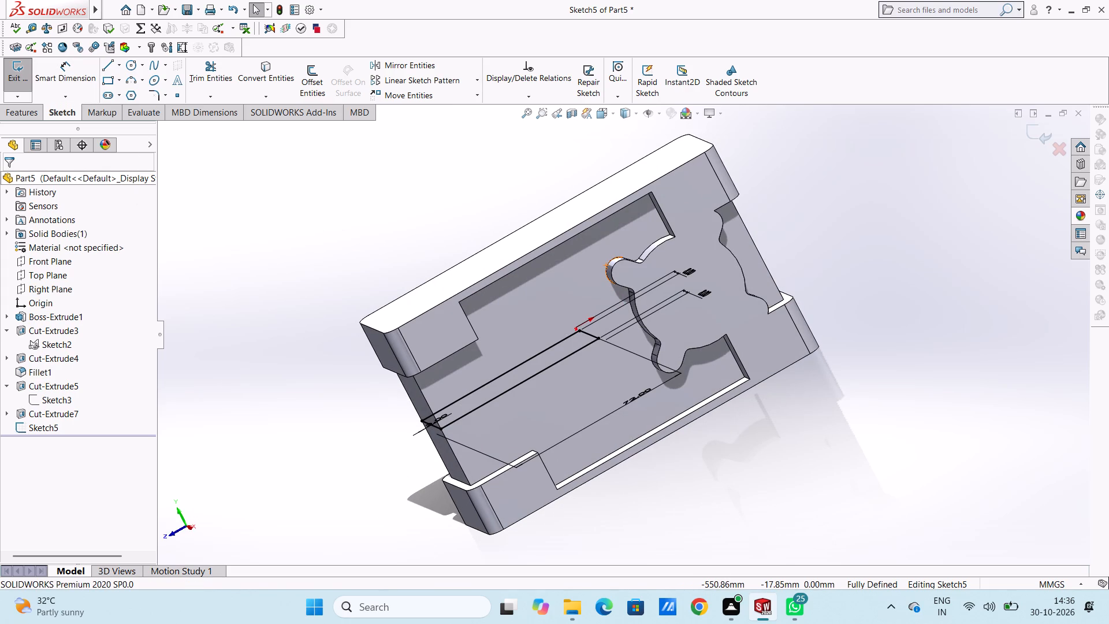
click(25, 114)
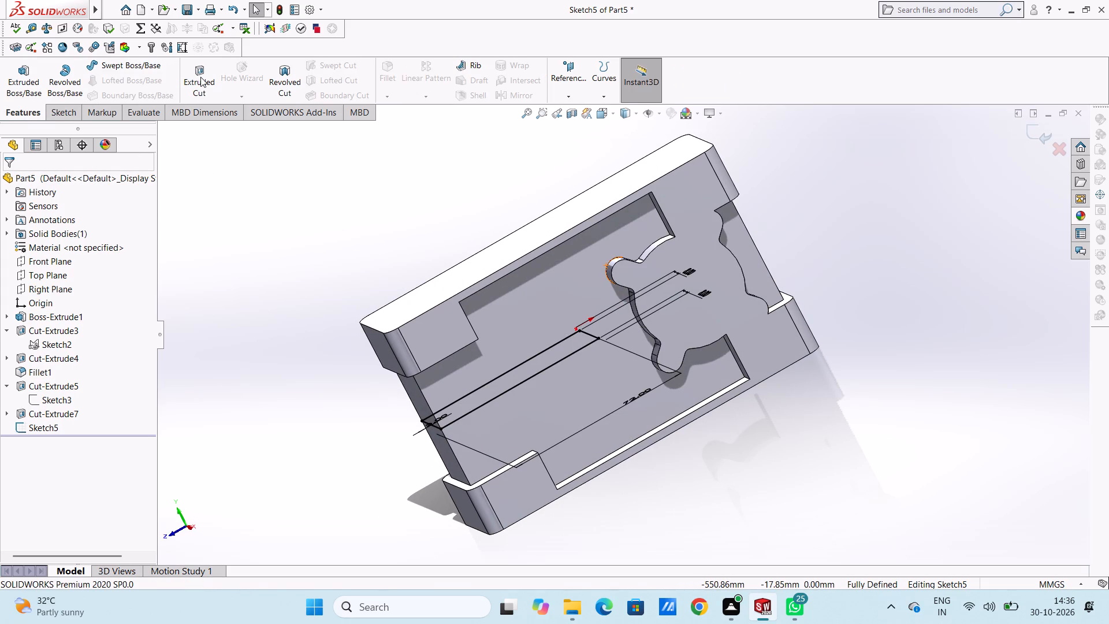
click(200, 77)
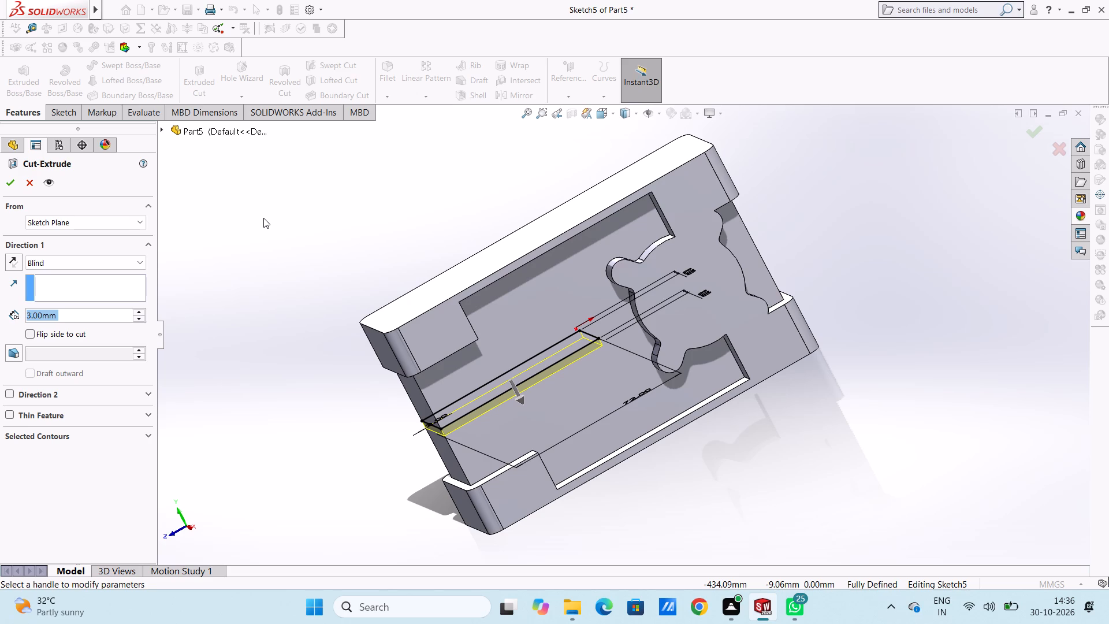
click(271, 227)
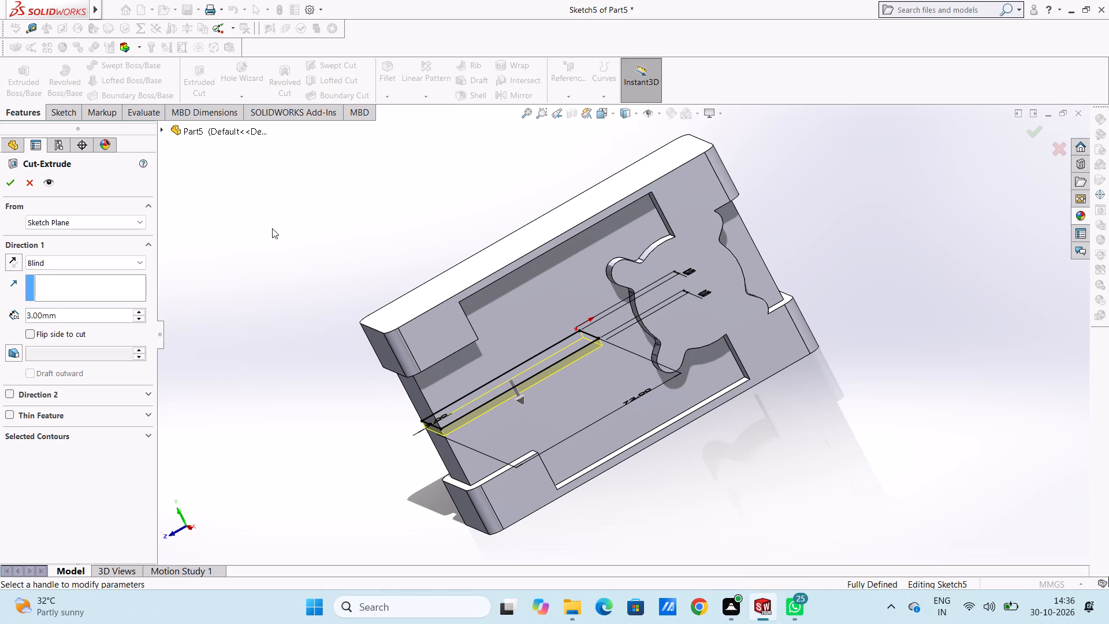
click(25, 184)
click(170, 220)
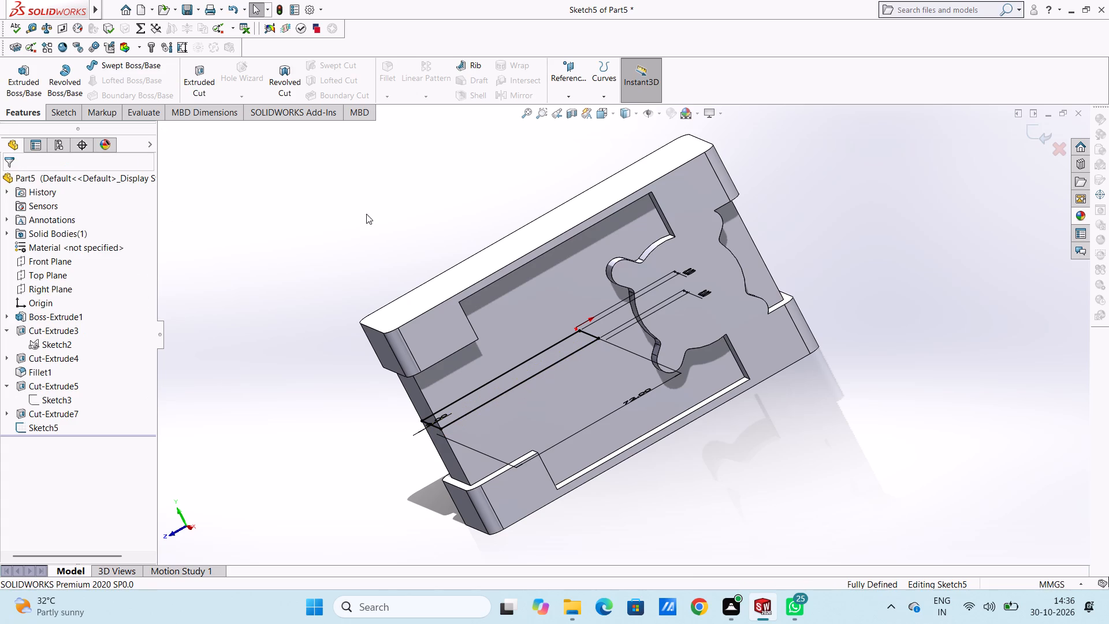
Examine the block's recessed front end, side pocket and rectangular sketch from several angles.
middle_drag(400, 208, 470, 213)
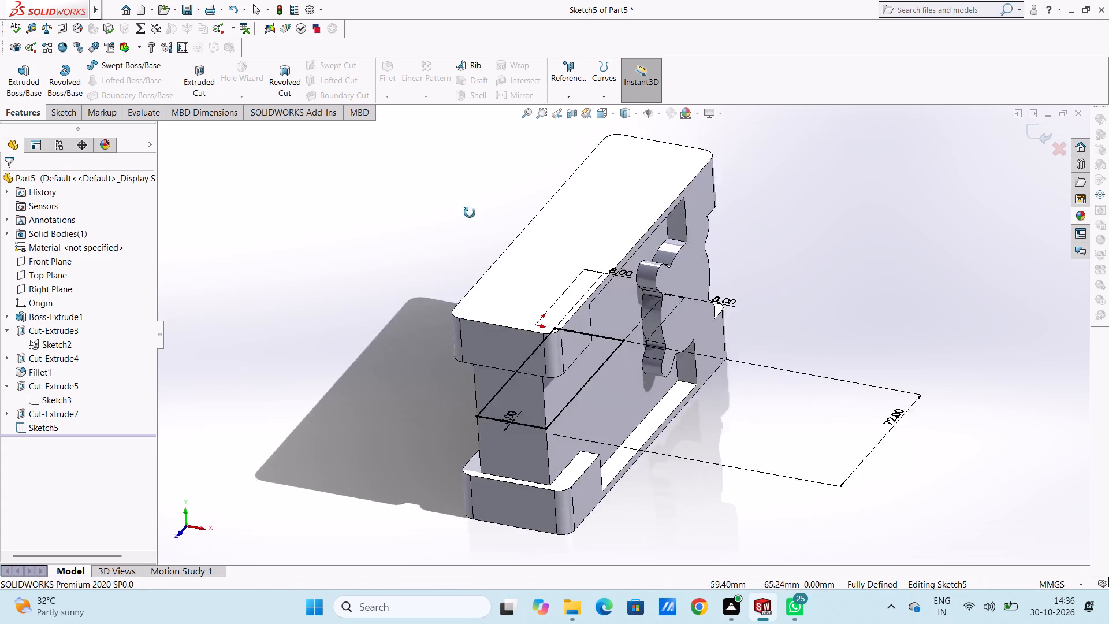
middle_drag(470, 213, 449, 289)
middle_click(449, 289)
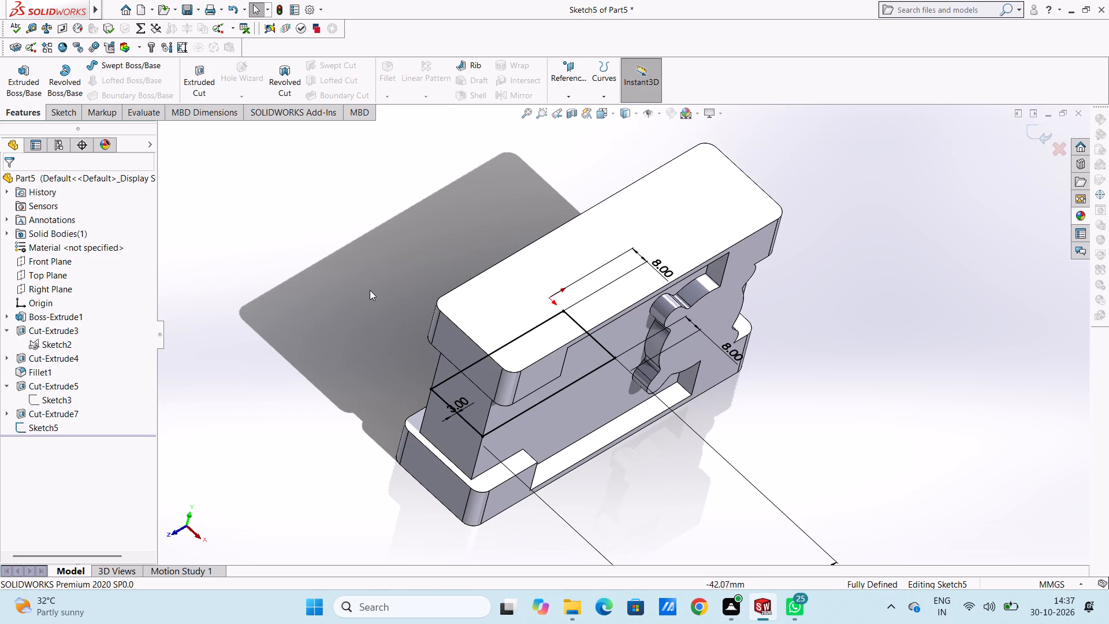
middle_drag(366, 304, 321, 179)
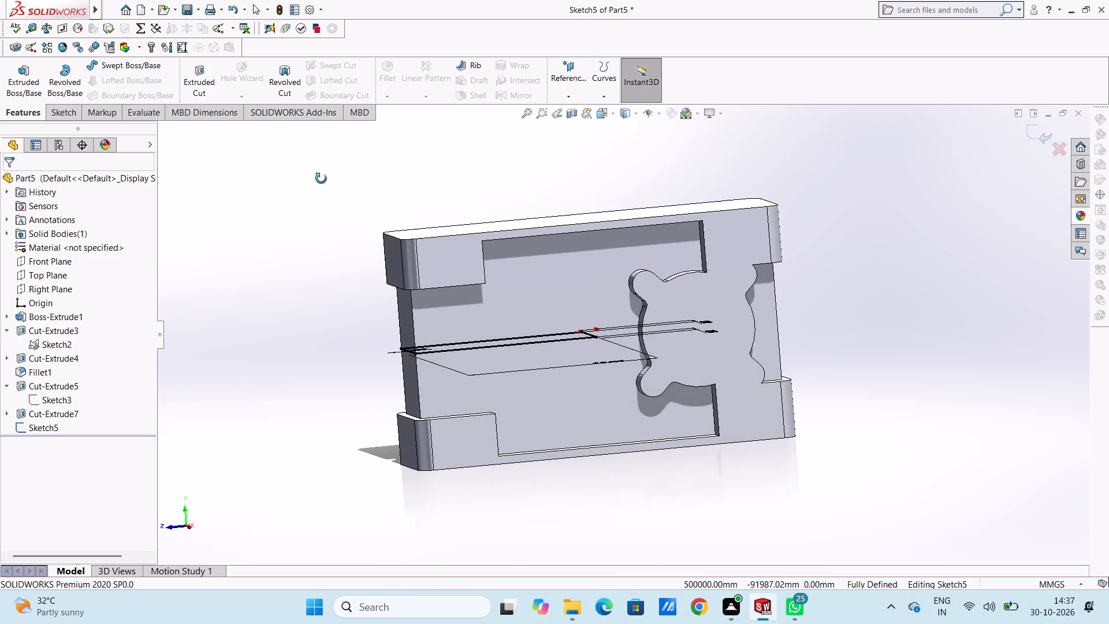
middle_drag(321, 179, 317, 178)
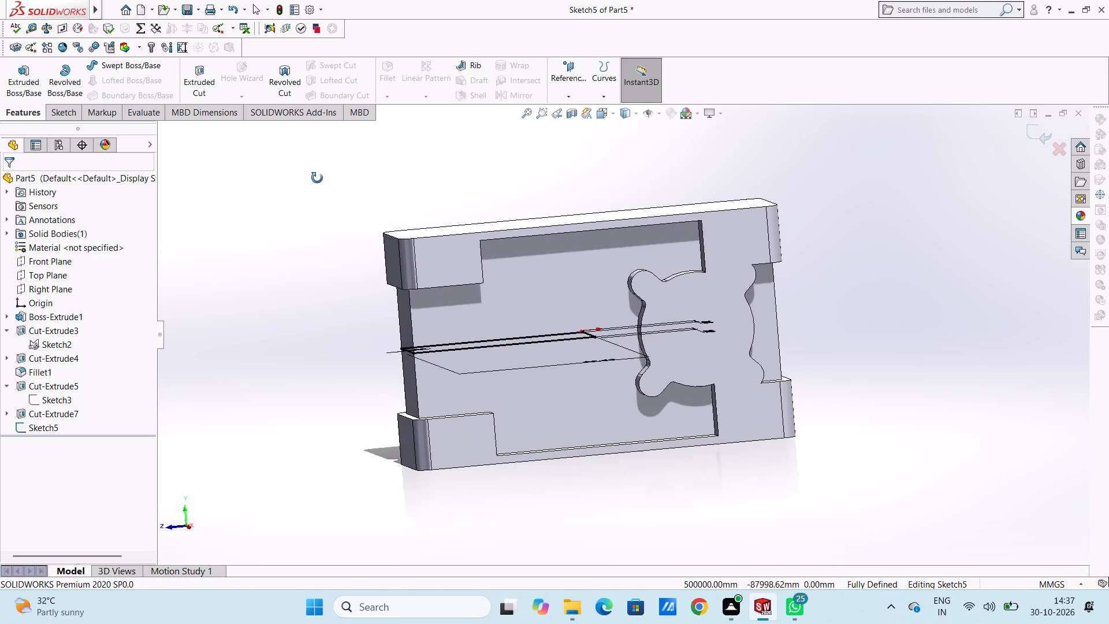
middle_drag(317, 178, 368, 198)
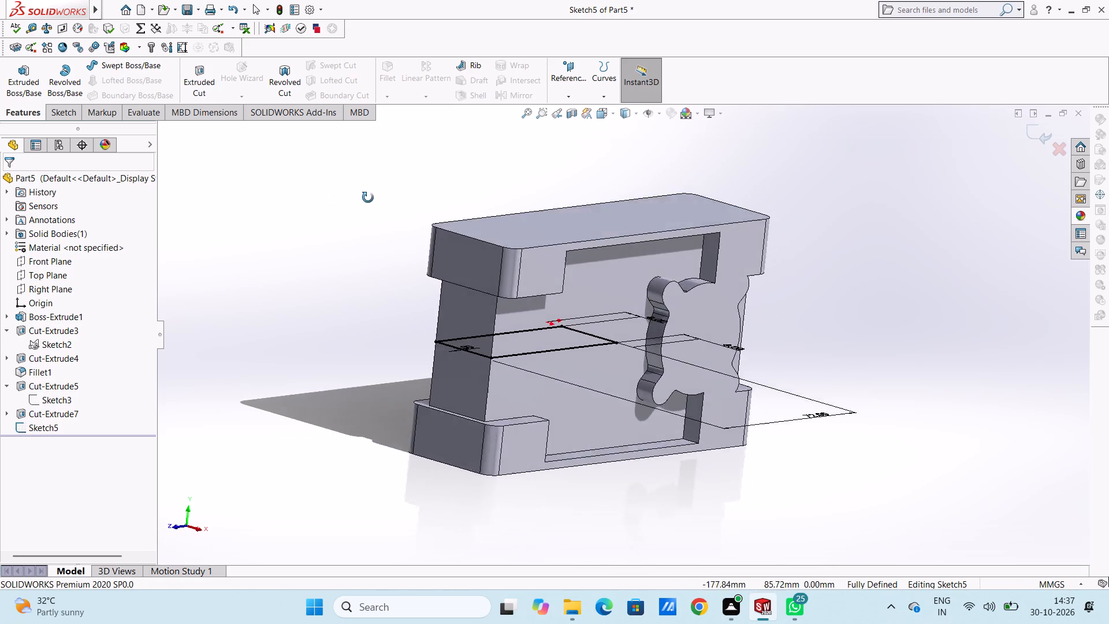
middle_drag(368, 198, 332, 162)
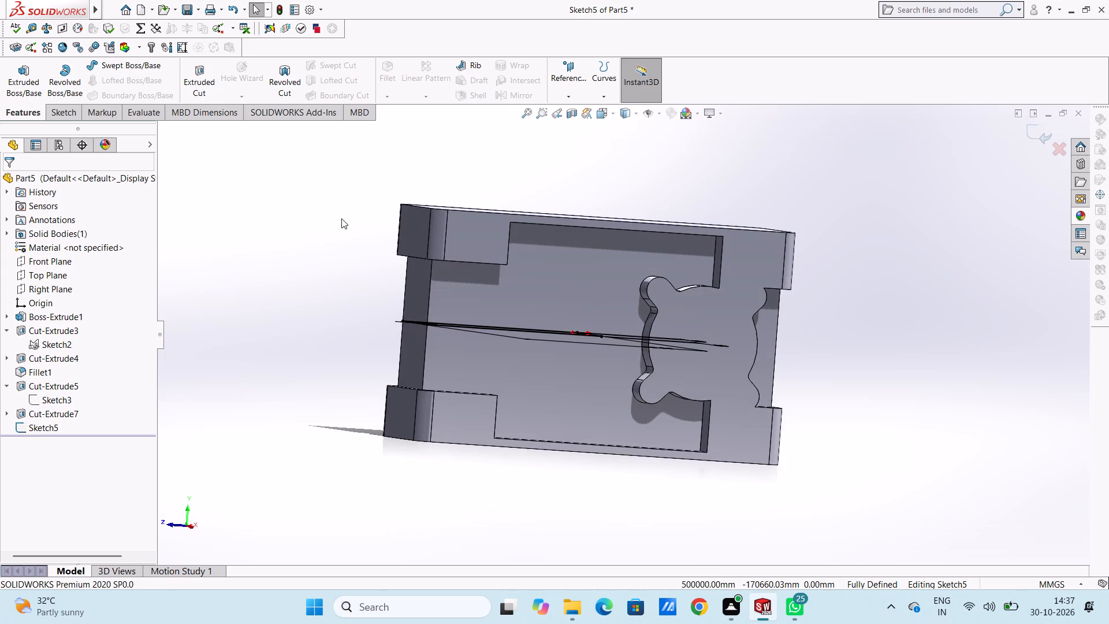
middle_drag(341, 218, 343, 243)
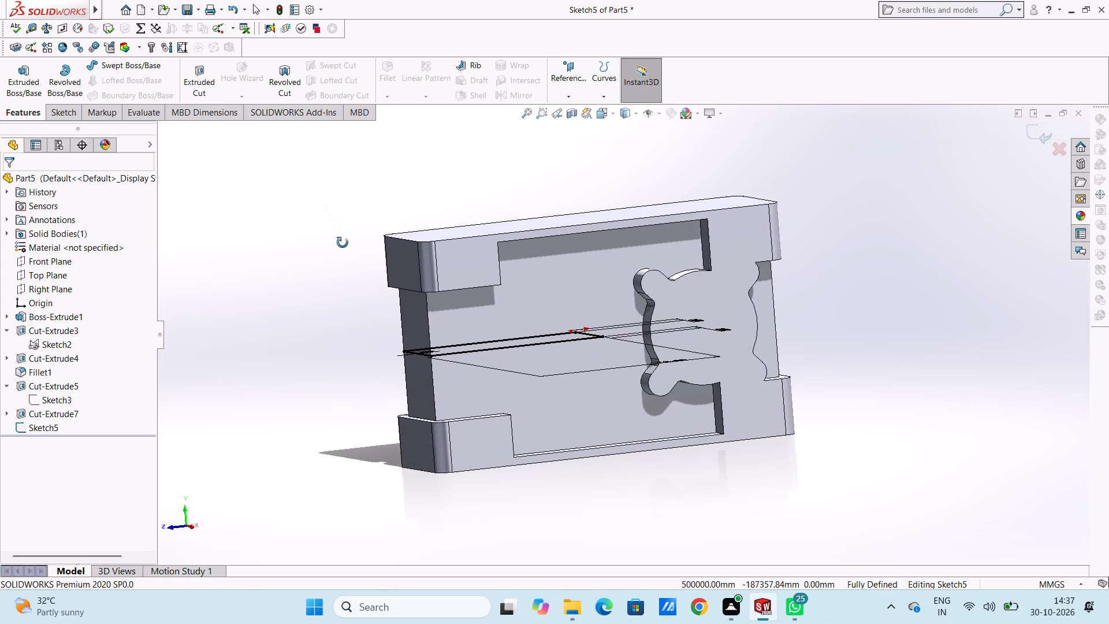
middle_drag(343, 243, 343, 243)
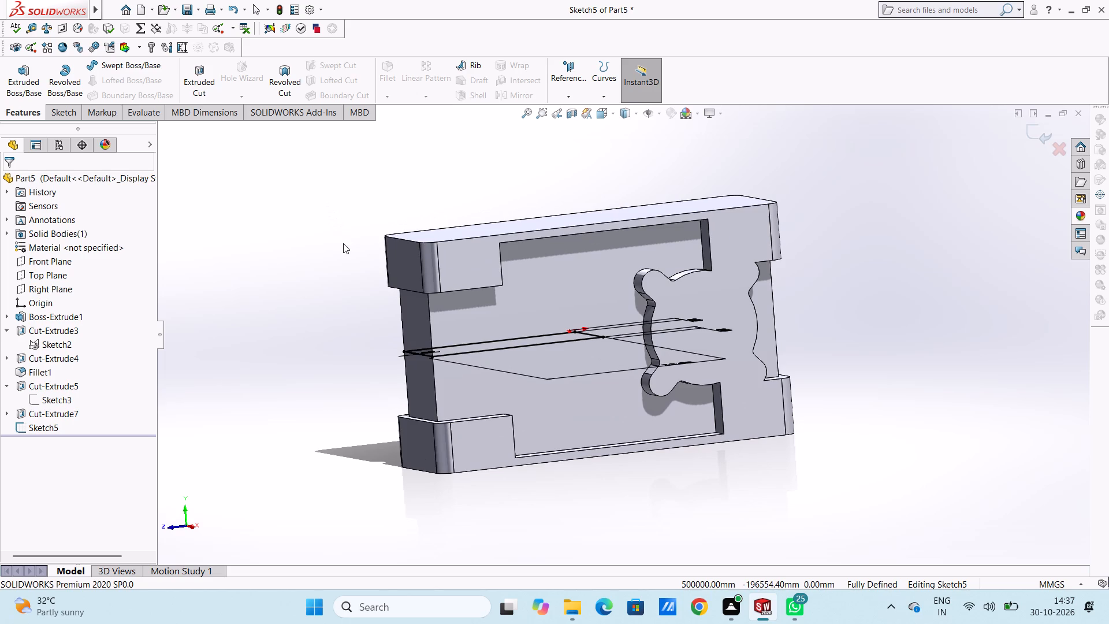
Set up an Extruded Cut of the closed rectangle with a 49 mm depth and the Mid Plane end condition.
click(202, 80)
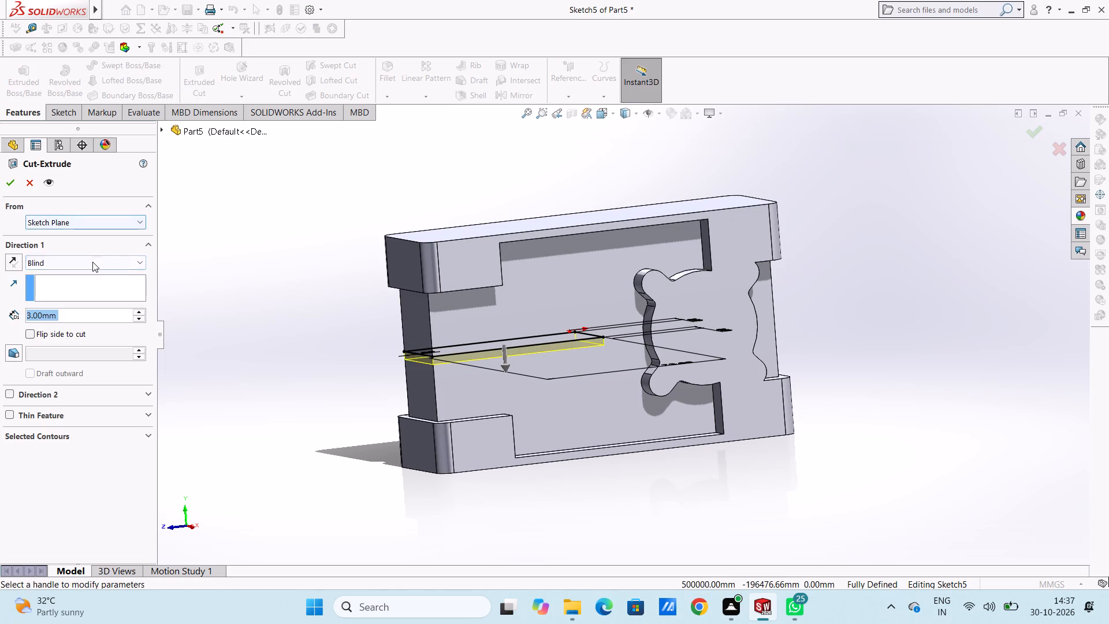
click(92, 262)
click(157, 269)
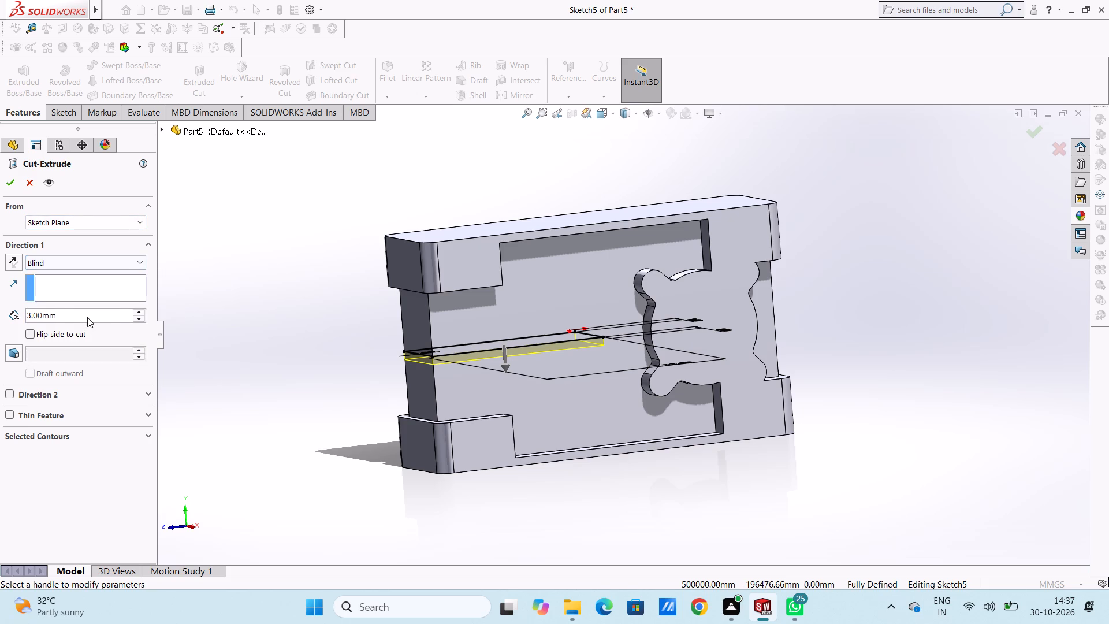
double_click(87, 317)
text(49)
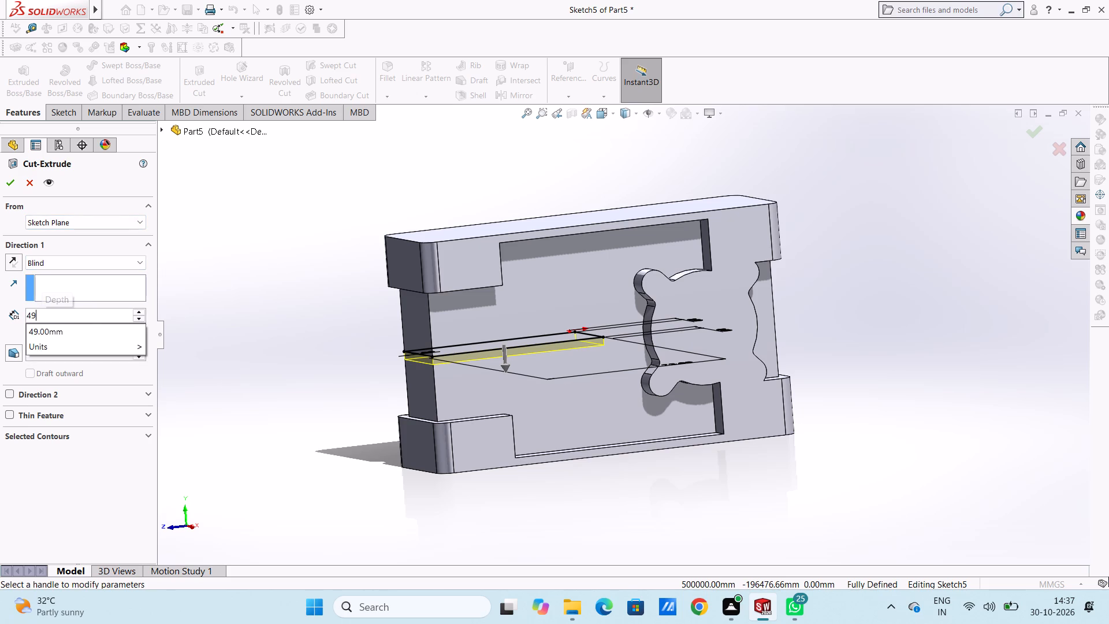
key(Return)
click(92, 258)
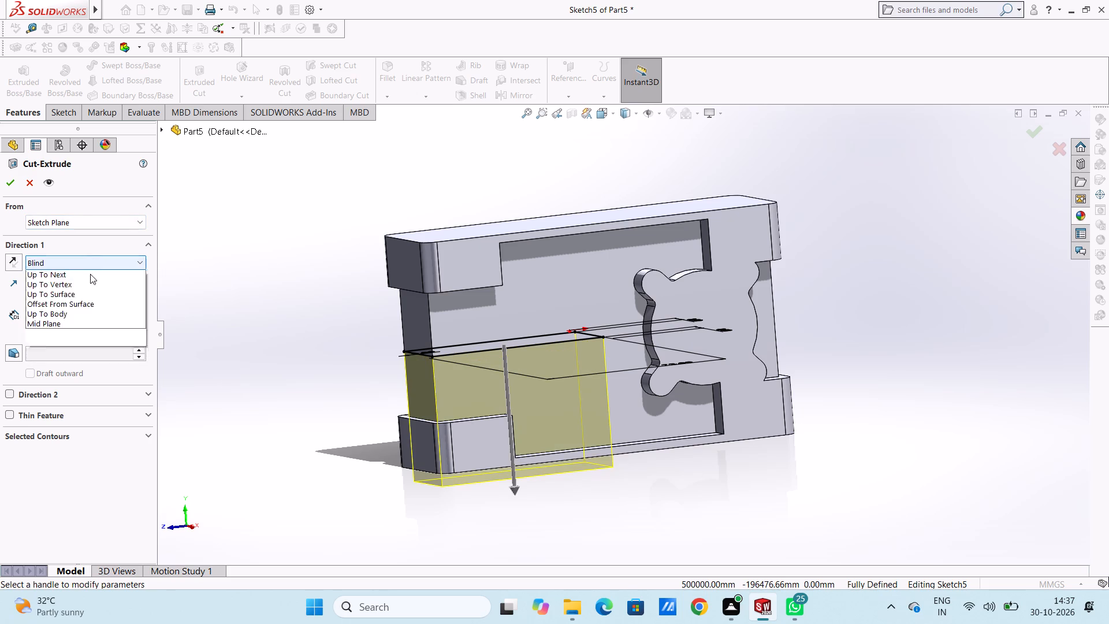
click(87, 357)
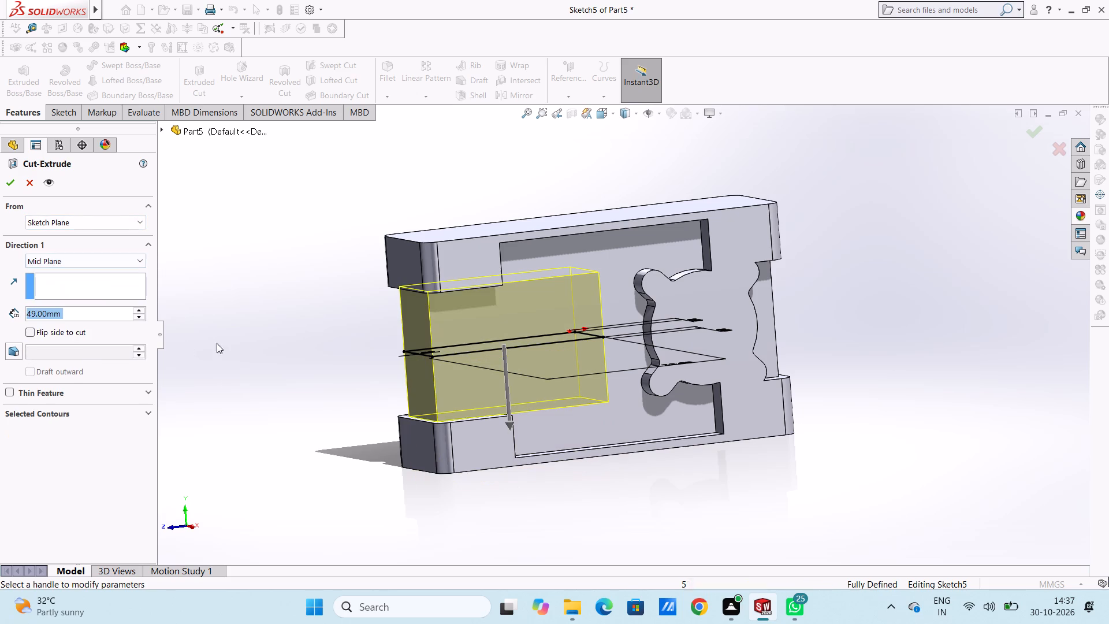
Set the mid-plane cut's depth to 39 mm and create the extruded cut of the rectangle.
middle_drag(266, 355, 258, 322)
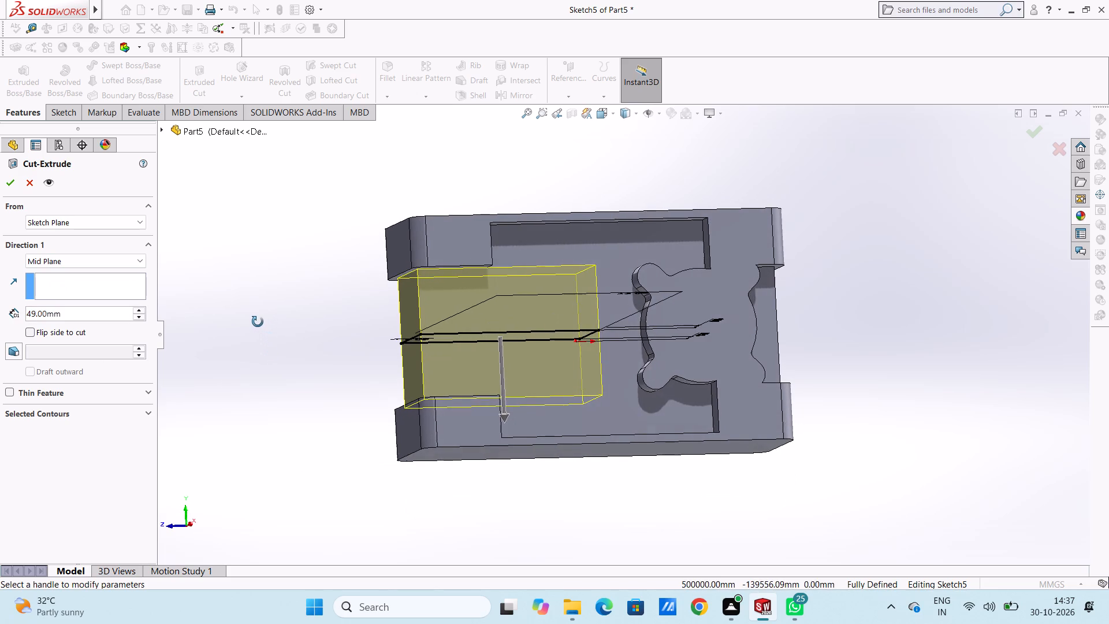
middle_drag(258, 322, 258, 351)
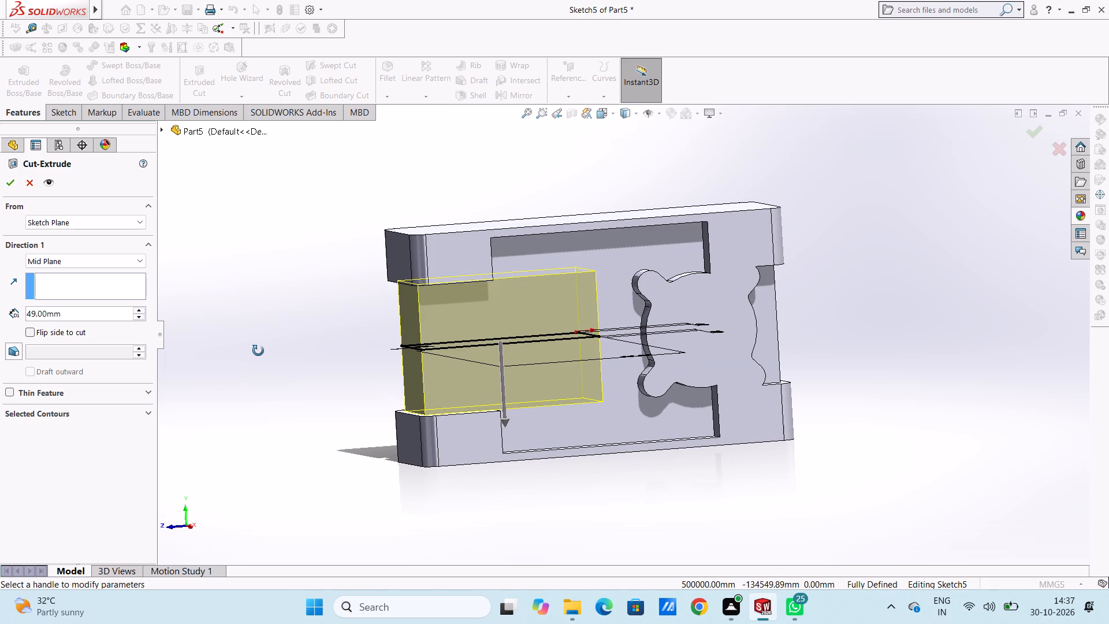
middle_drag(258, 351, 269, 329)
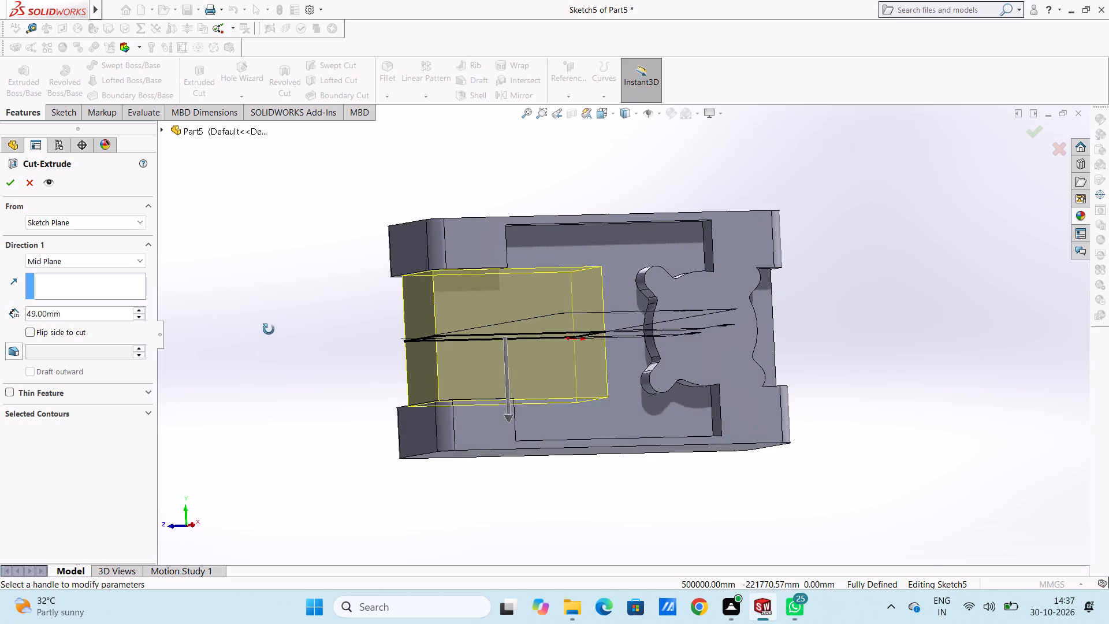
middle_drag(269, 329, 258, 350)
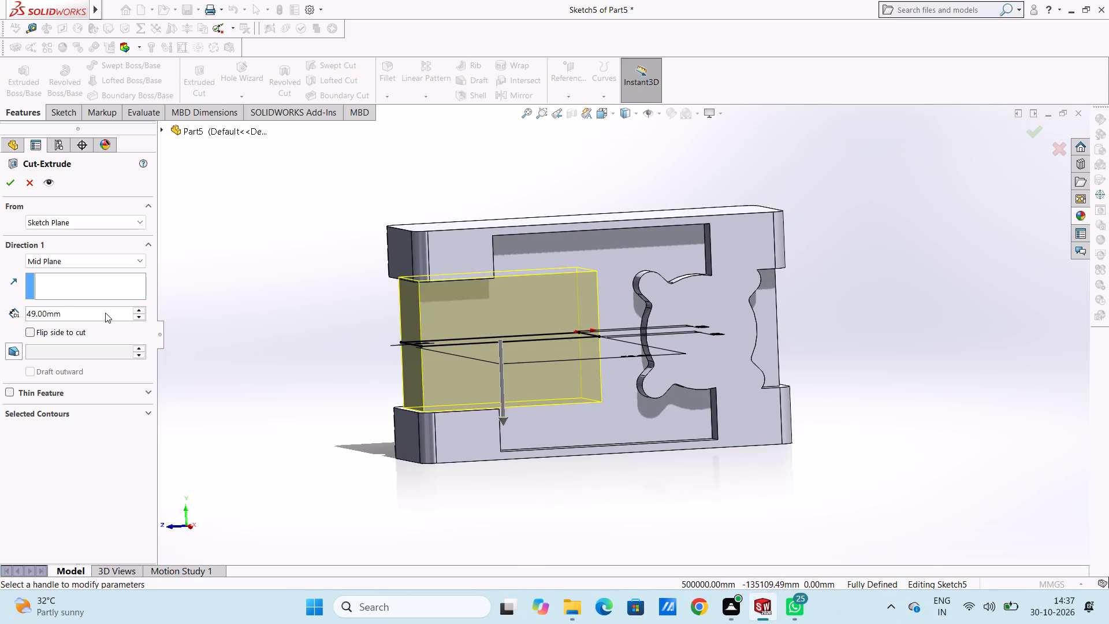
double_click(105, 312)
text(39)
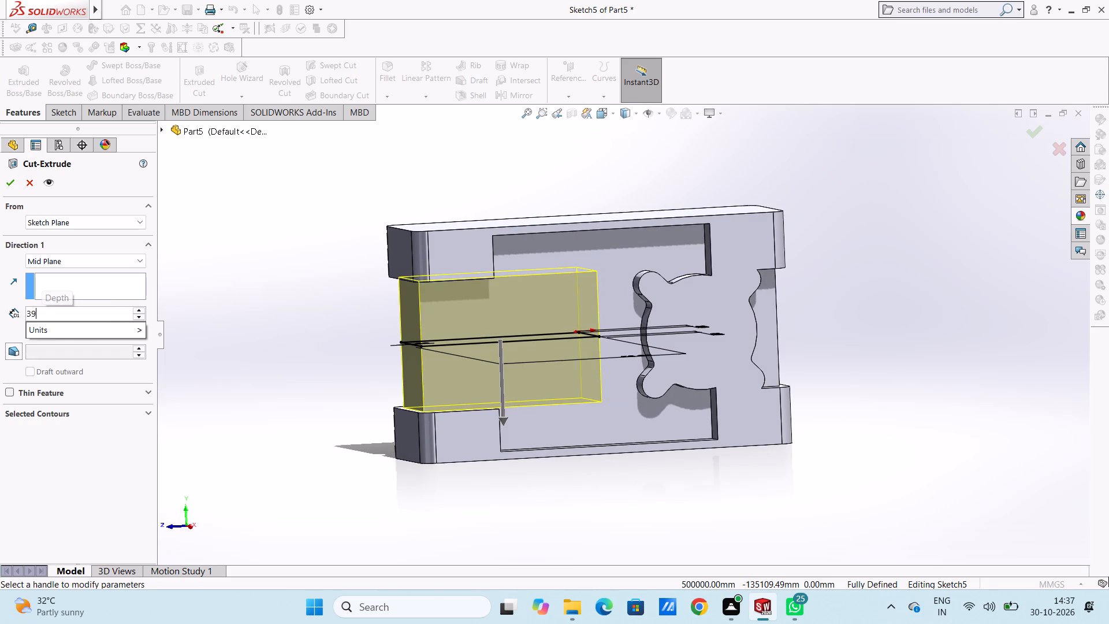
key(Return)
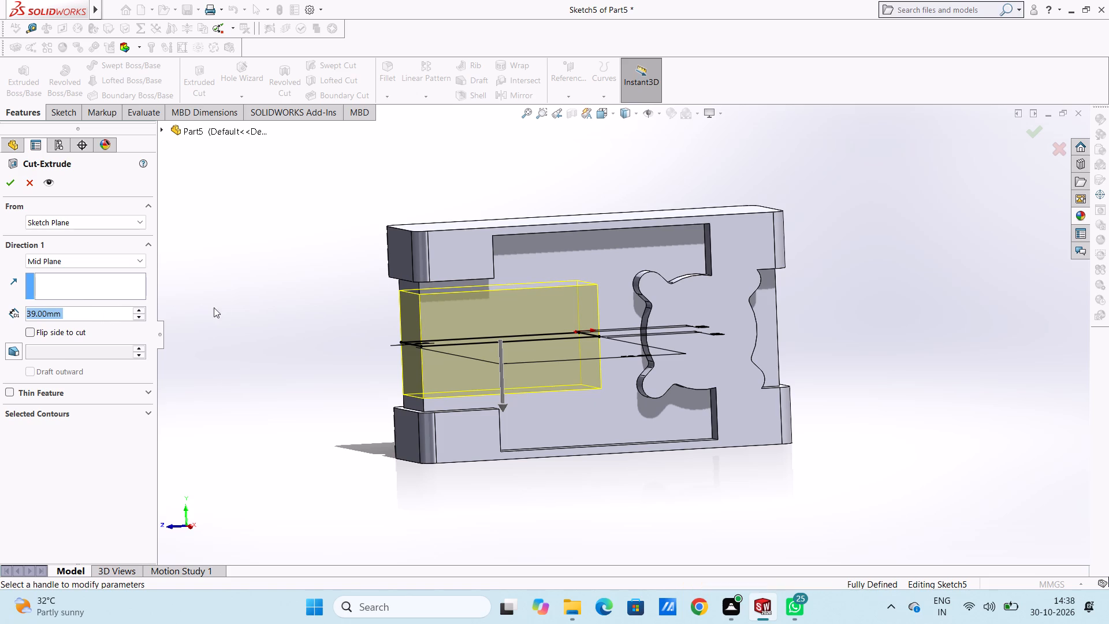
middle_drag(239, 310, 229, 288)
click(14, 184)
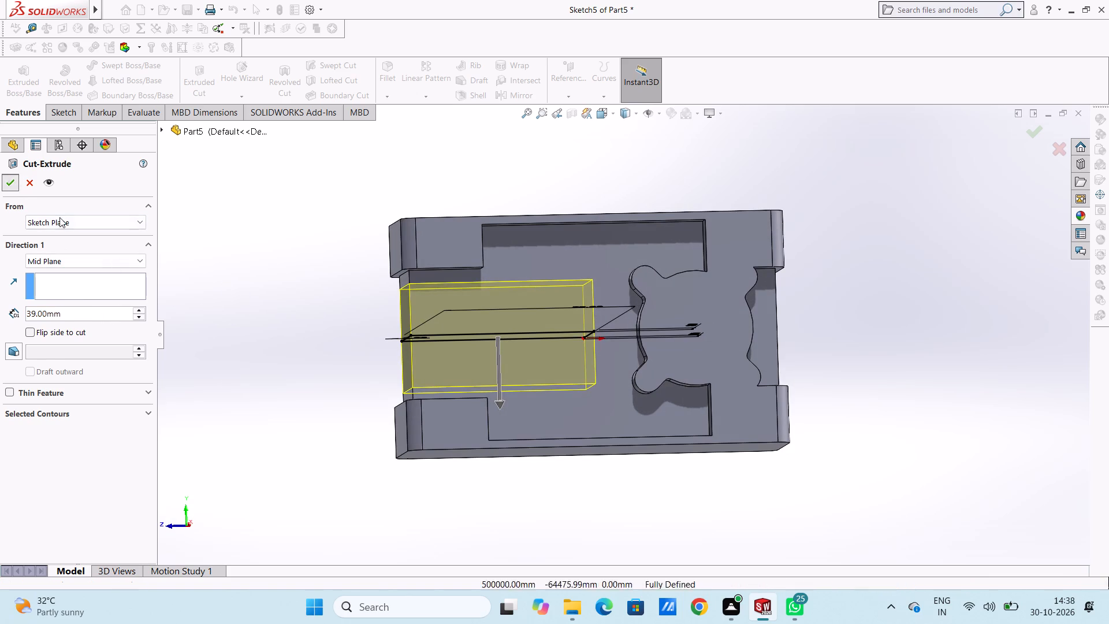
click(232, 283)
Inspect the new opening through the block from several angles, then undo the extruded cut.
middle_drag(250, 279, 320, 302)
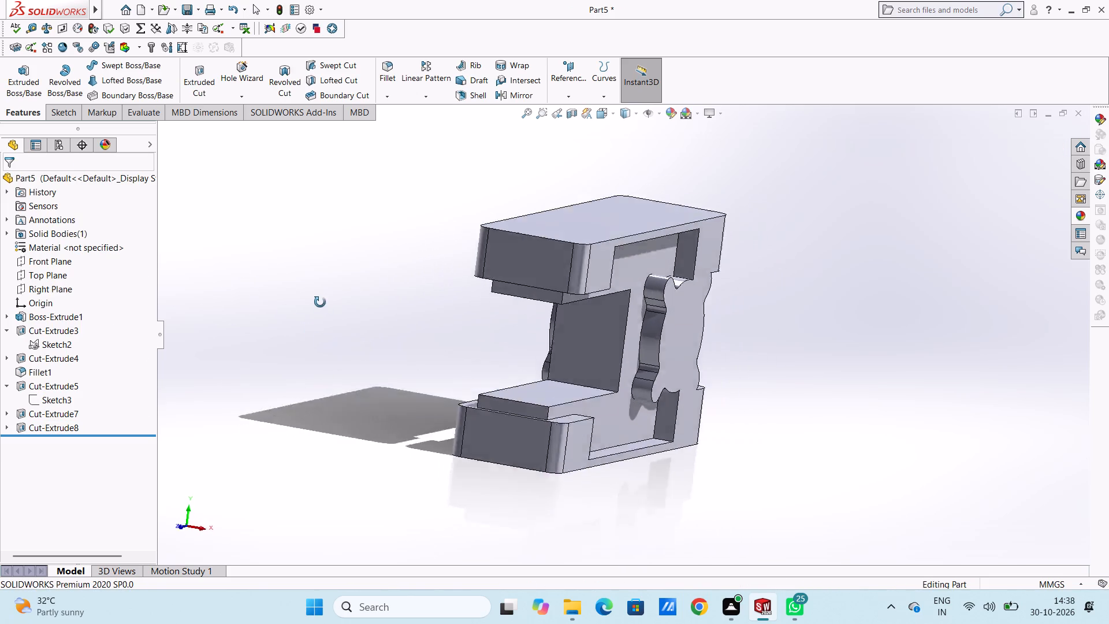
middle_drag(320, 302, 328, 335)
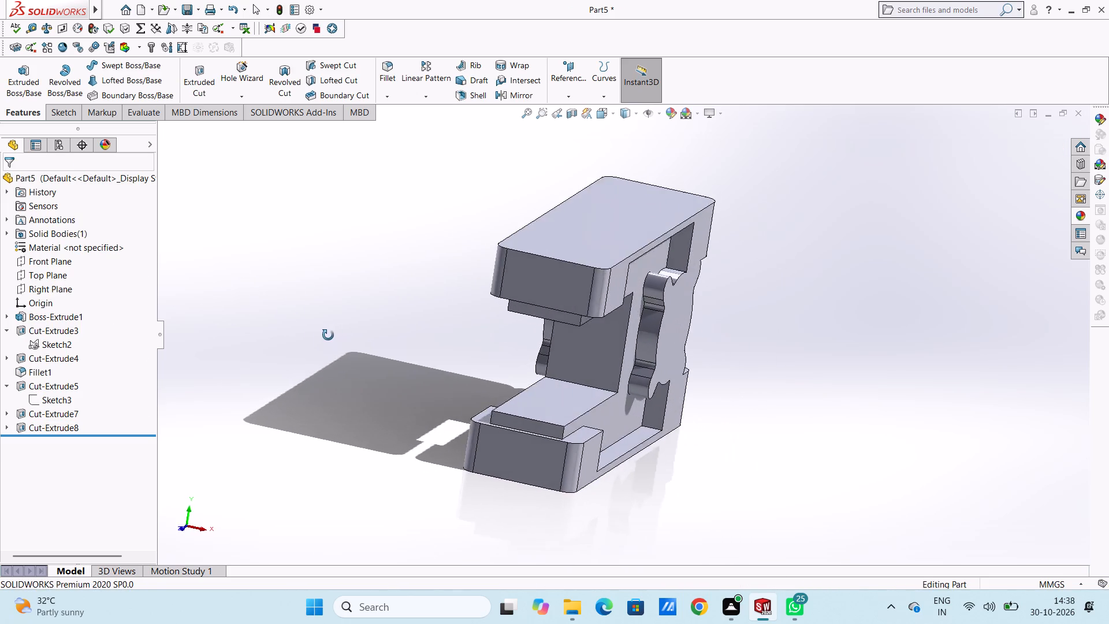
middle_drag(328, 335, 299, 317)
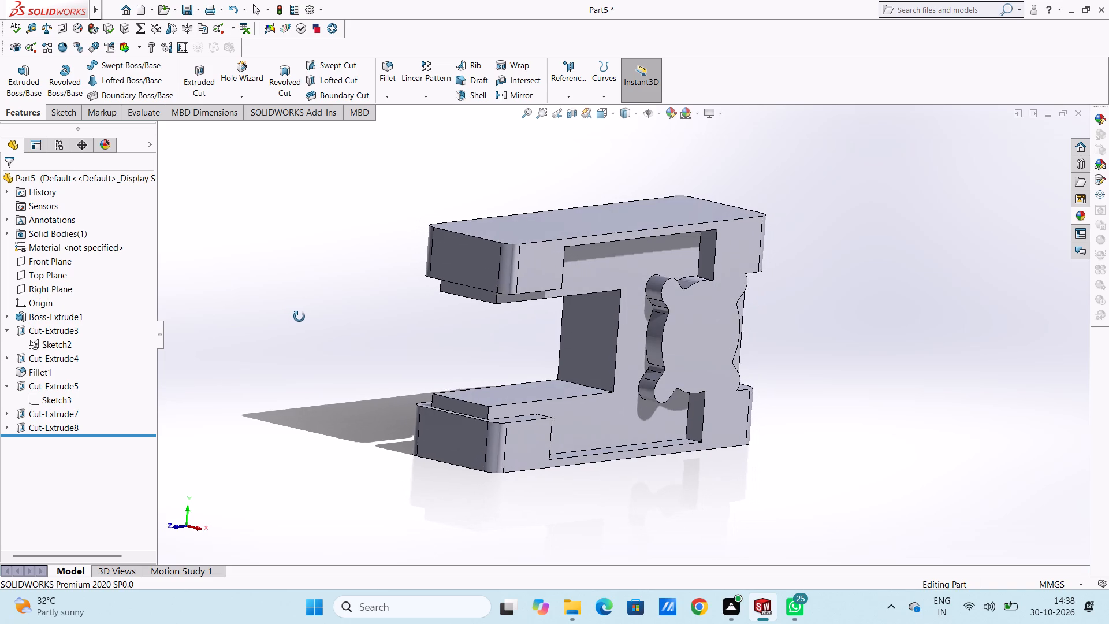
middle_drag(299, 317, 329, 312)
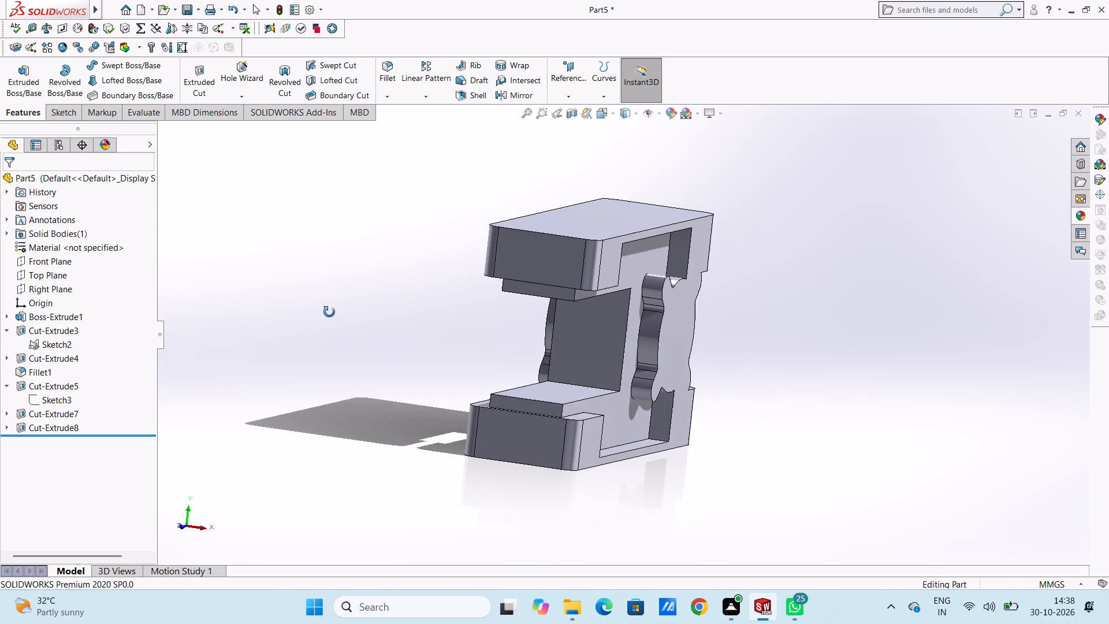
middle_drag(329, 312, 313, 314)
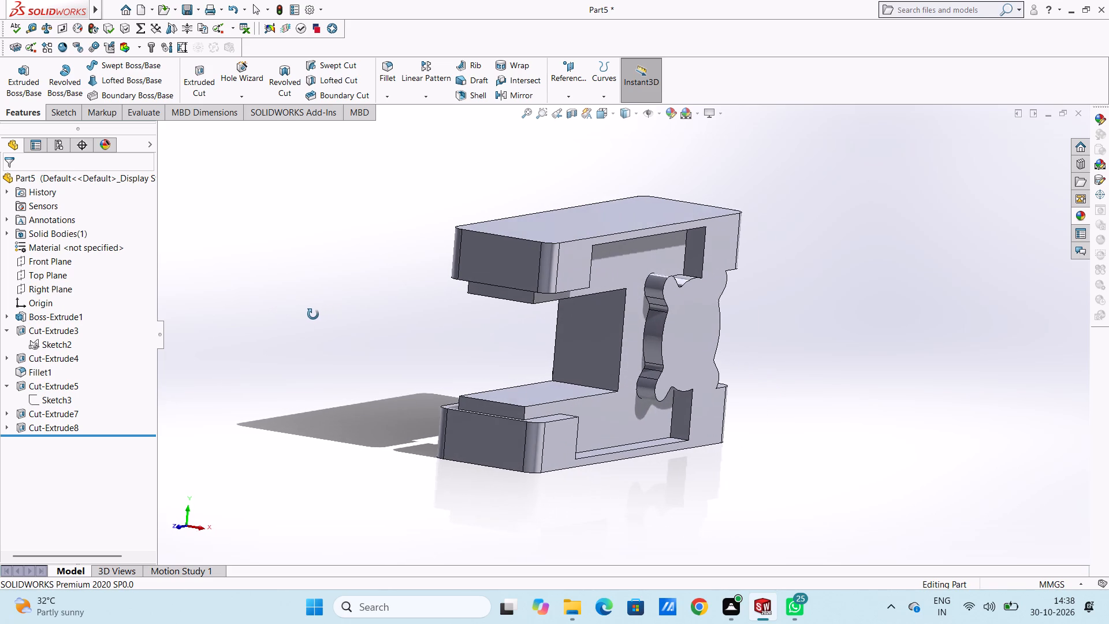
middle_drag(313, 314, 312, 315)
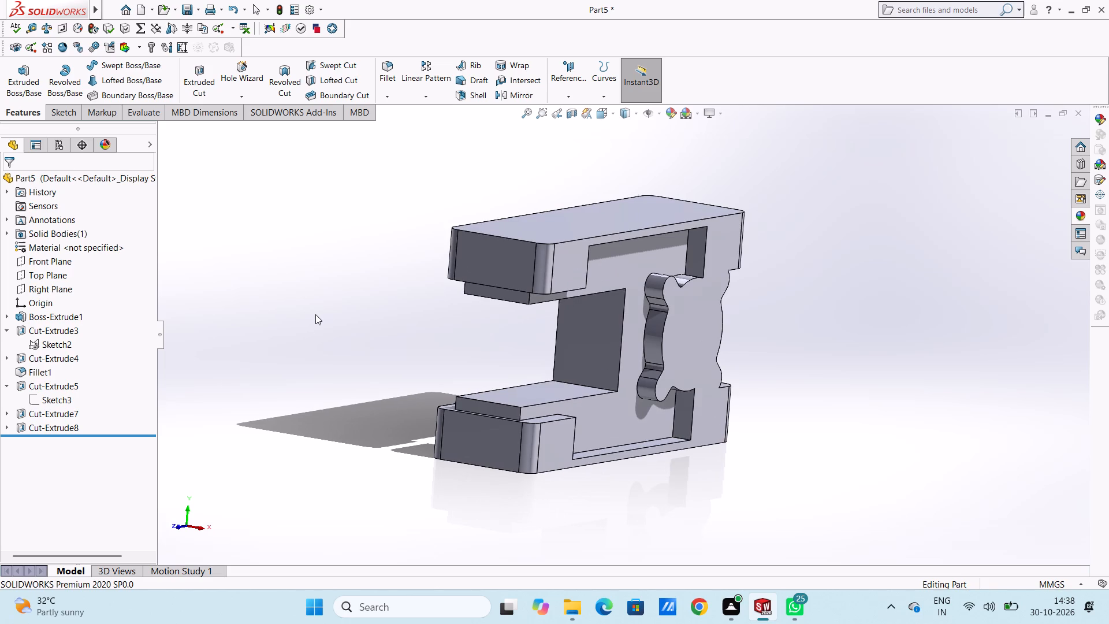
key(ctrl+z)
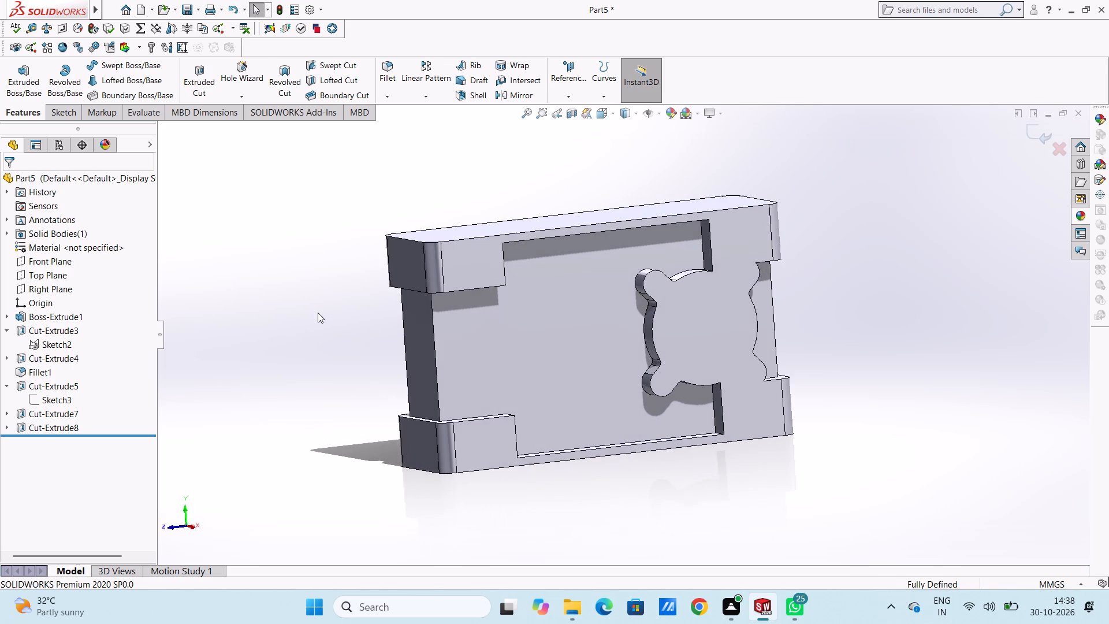
Sketch an 8 mm line from the rectangle's rear corner to the origin, continuing 67 mm along the block's side edge to the front rounded corner.
key(ctrl+5)
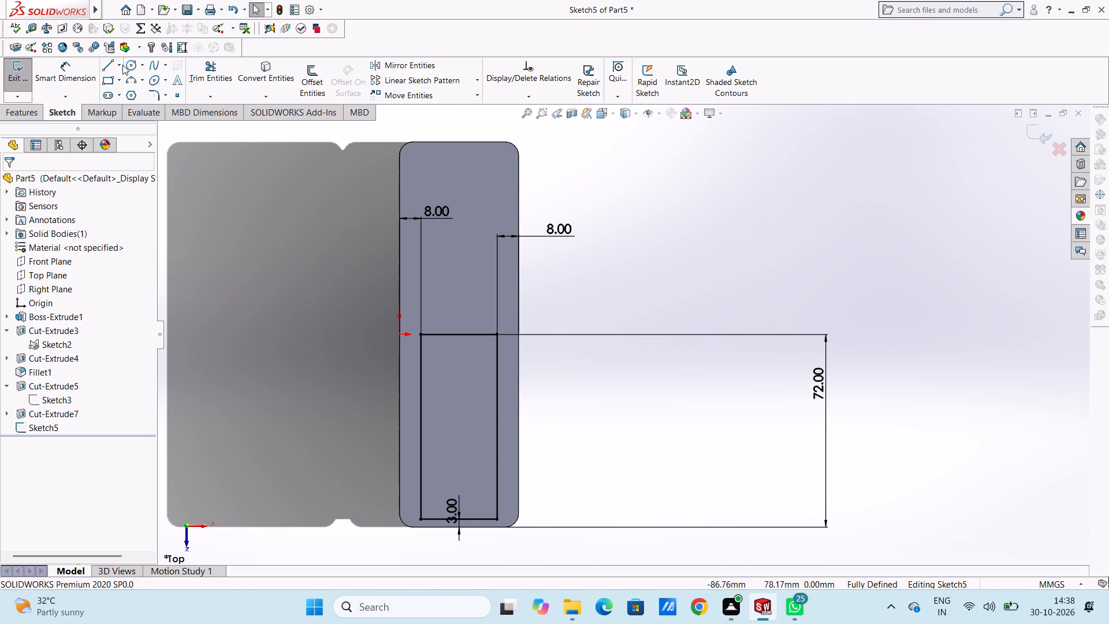
click(106, 66)
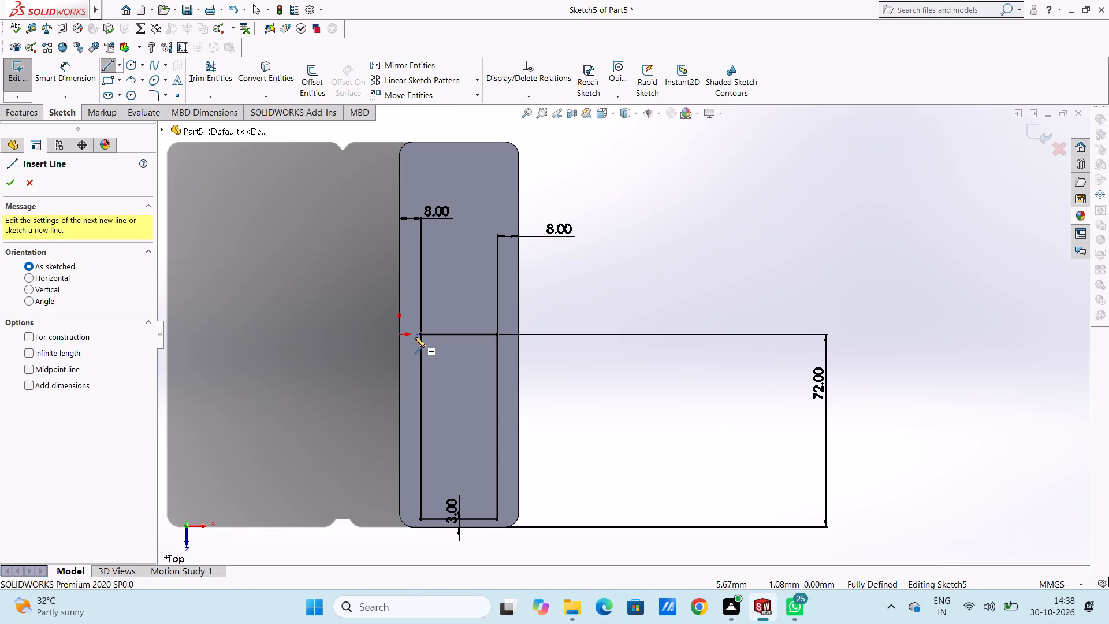
click(418, 336)
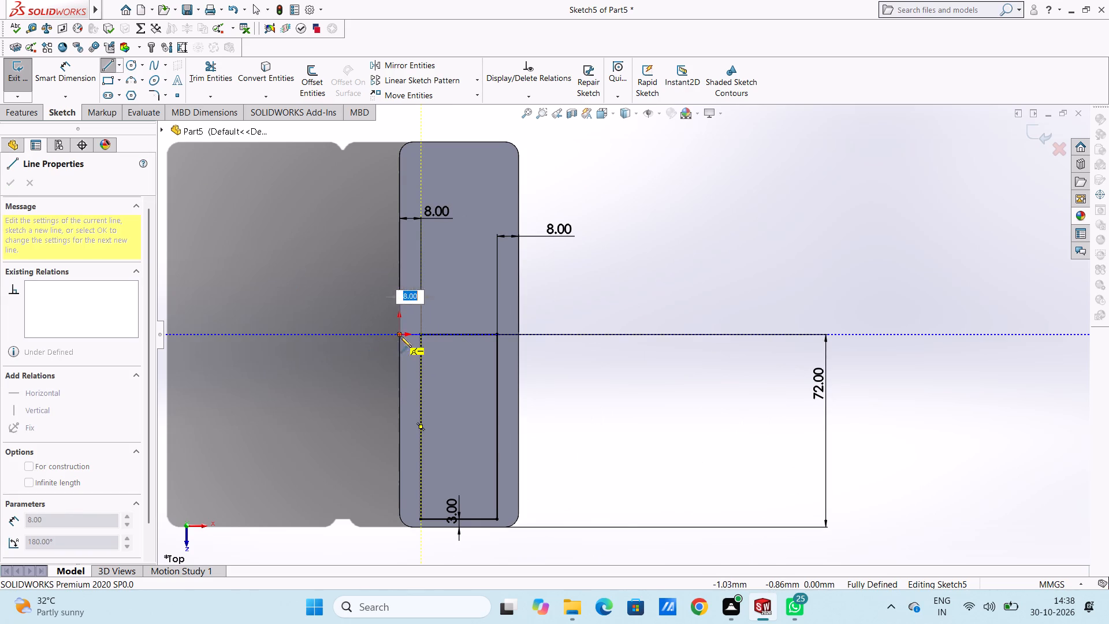
scroll(411, 341, down, 4)
click(444, 328)
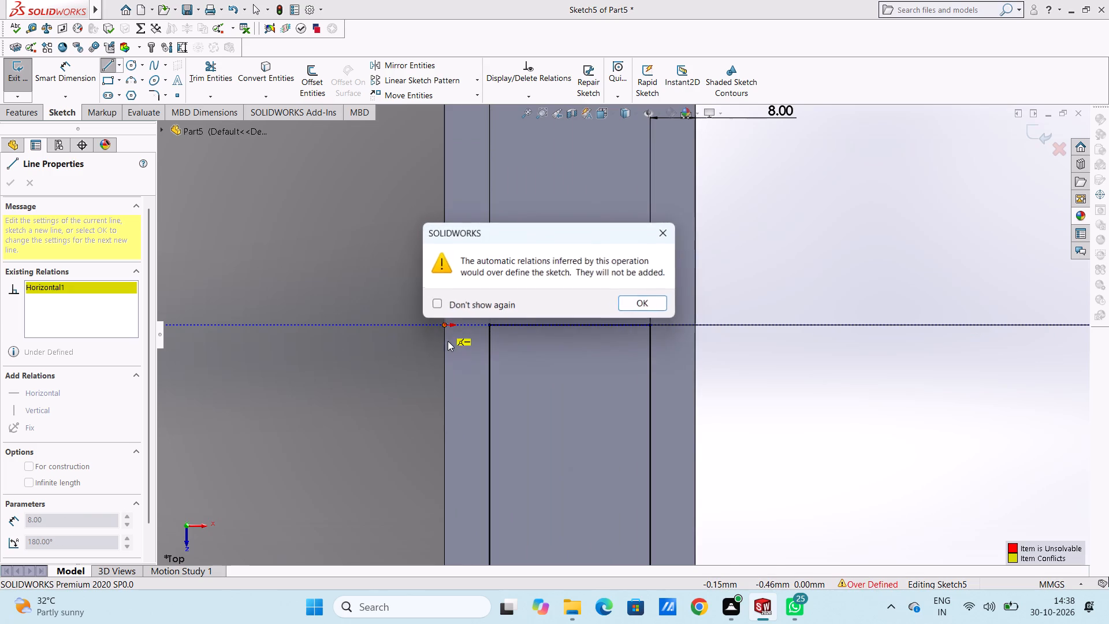
scroll(449, 341, up, 3)
click(665, 232)
scroll(630, 288, up, 5)
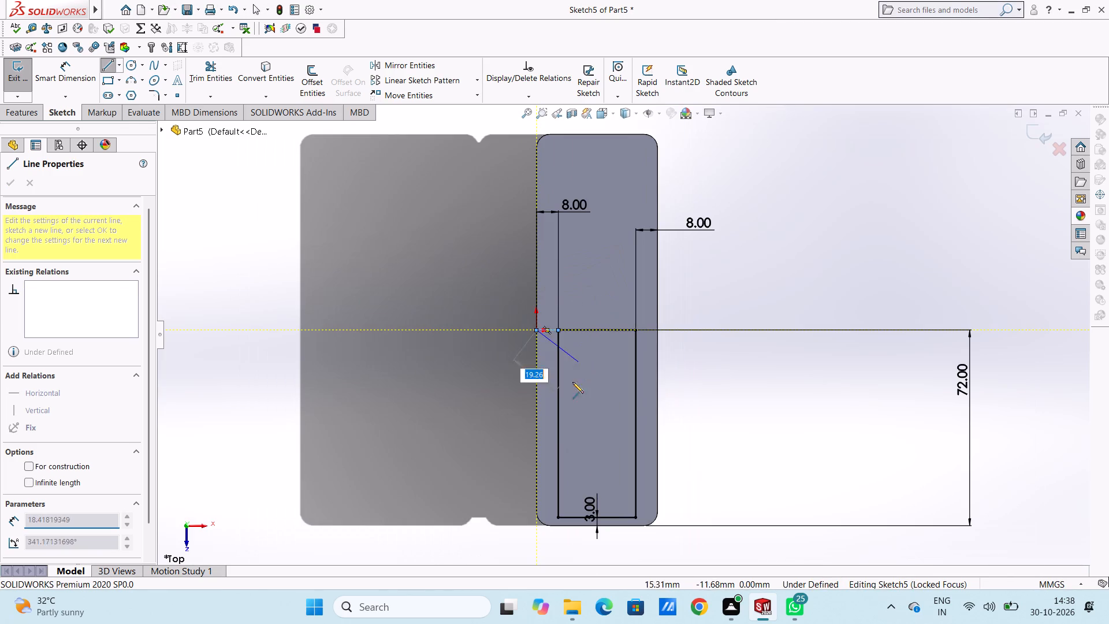
scroll(555, 525, down, 2)
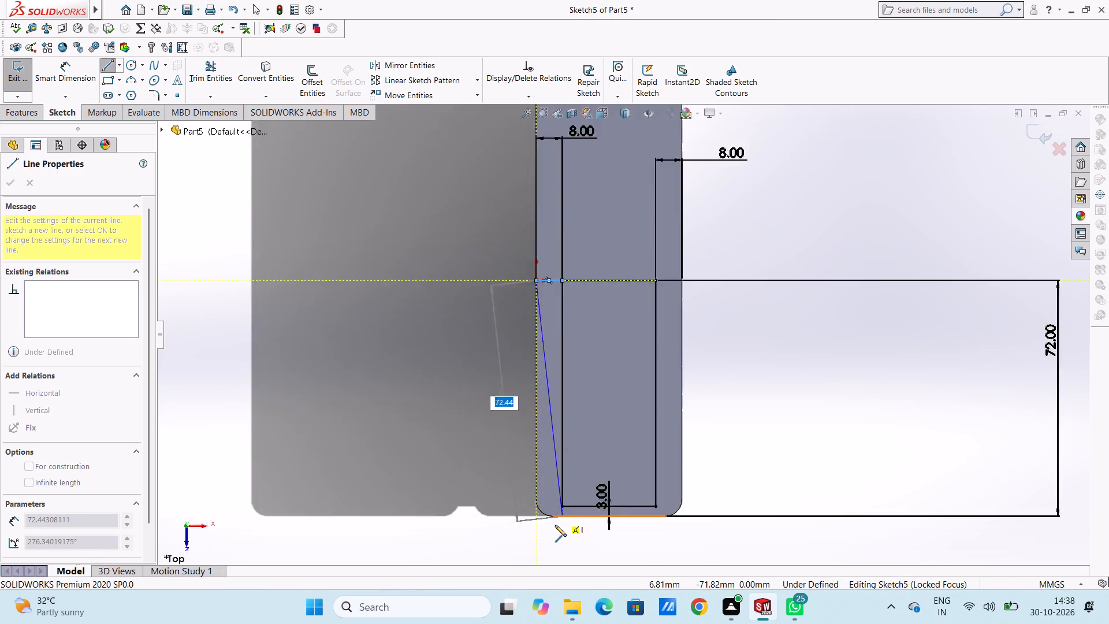
scroll(555, 525, down, 3)
click(534, 419)
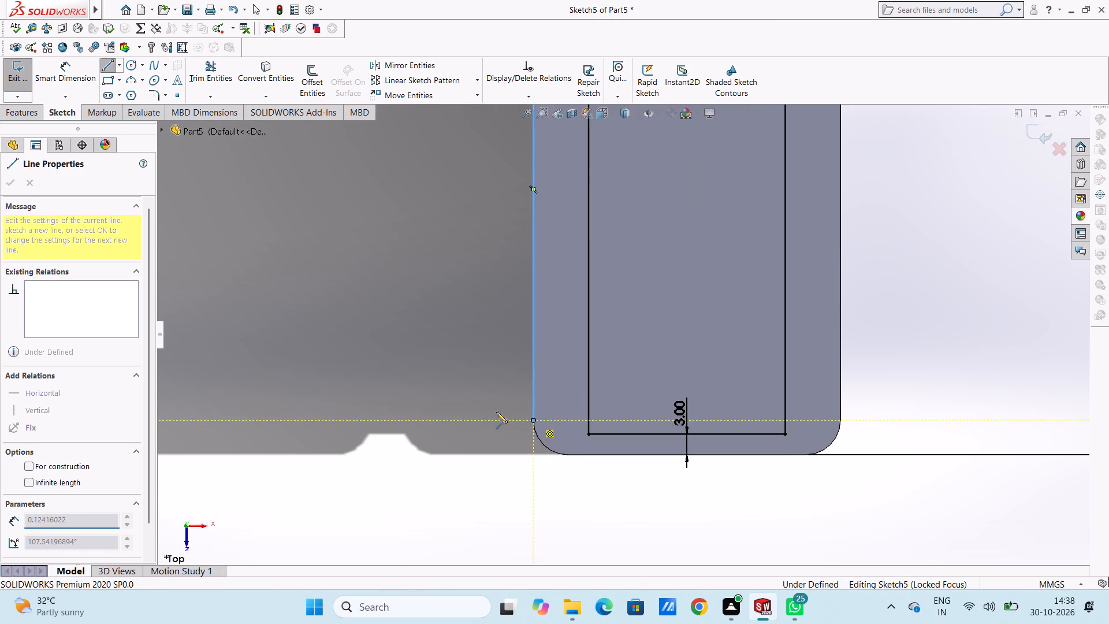
right_click(446, 343)
click(449, 351)
click(436, 353)
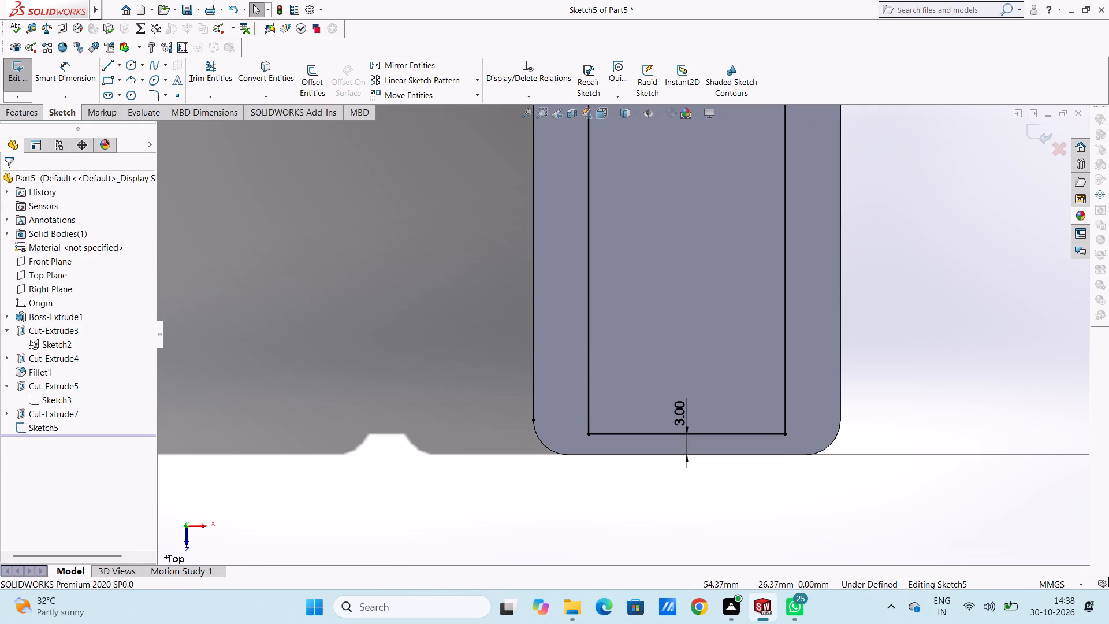
Trace the block's two front rounded corners with three-point arcs of 5 mm radius.
click(129, 77)
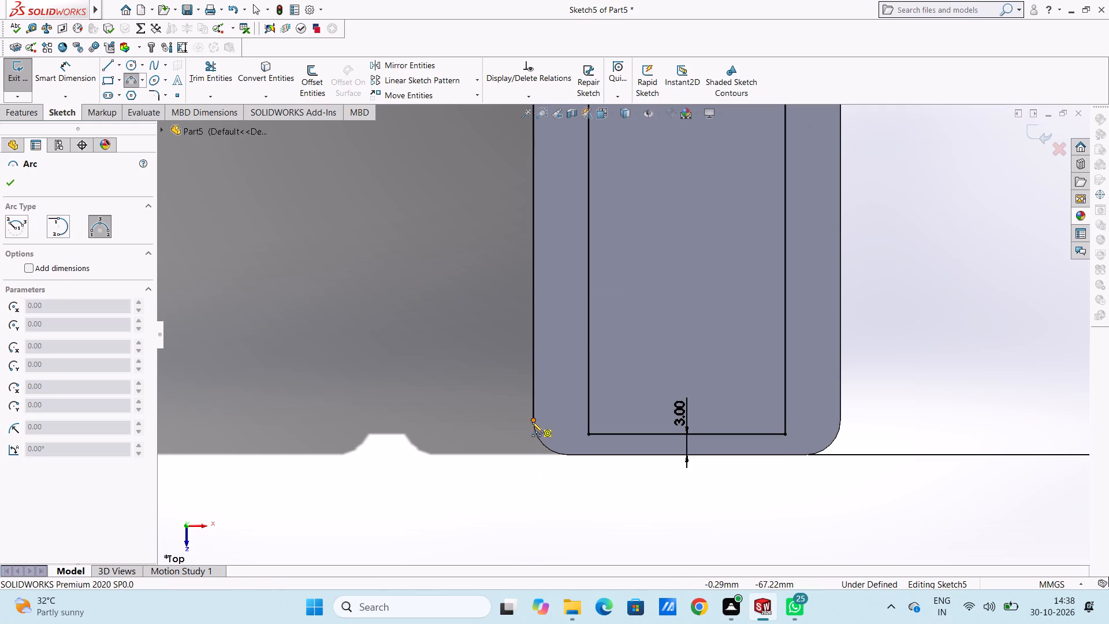
click(532, 422)
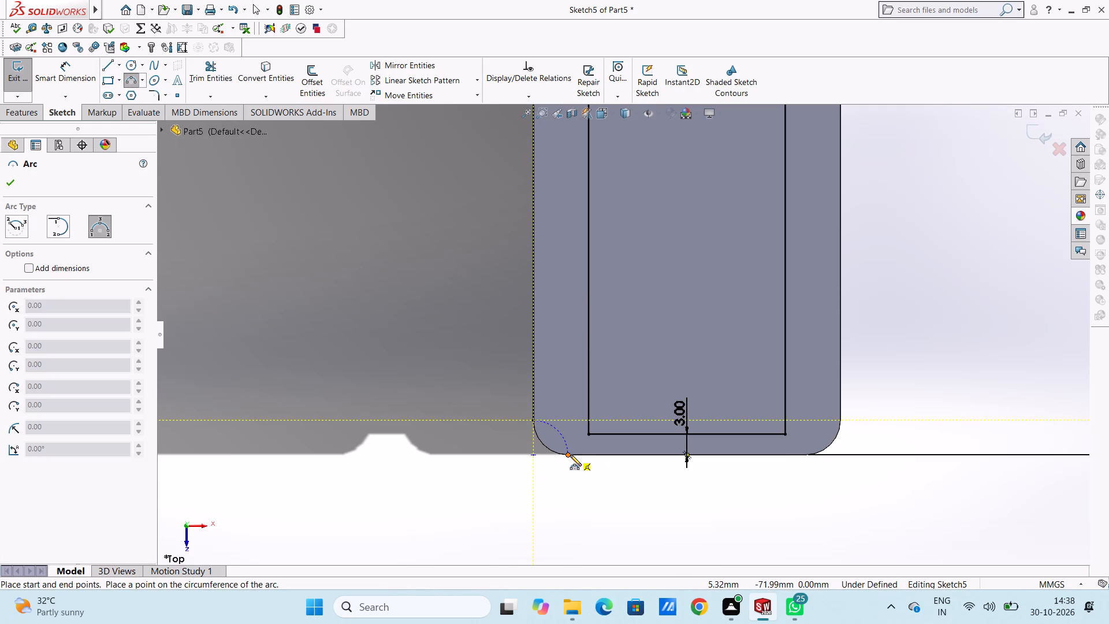
click(570, 455)
click(553, 453)
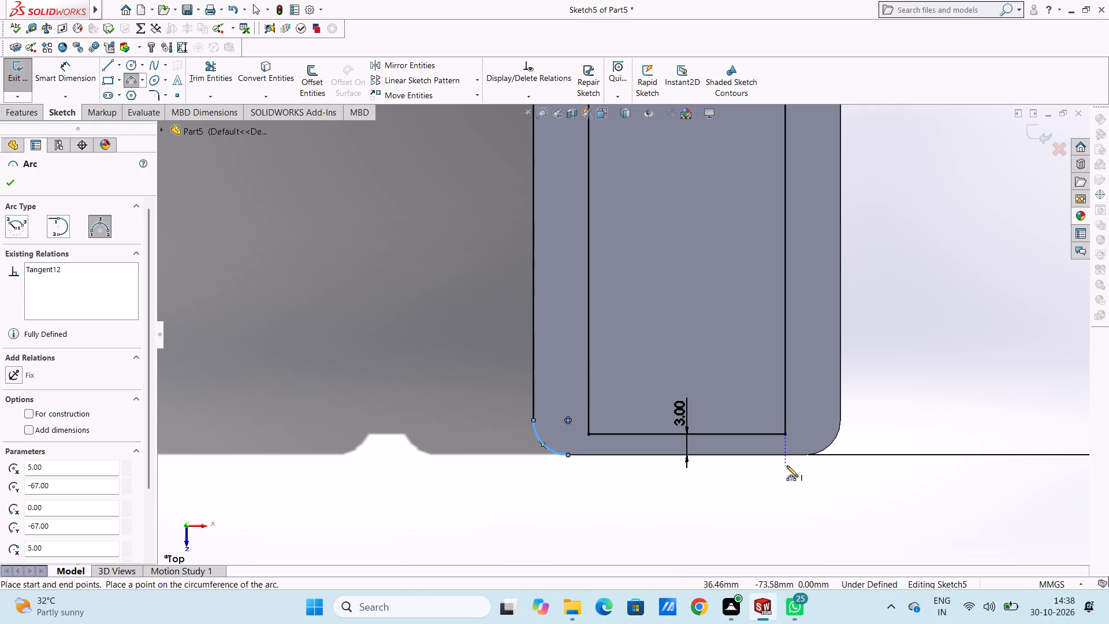
click(805, 455)
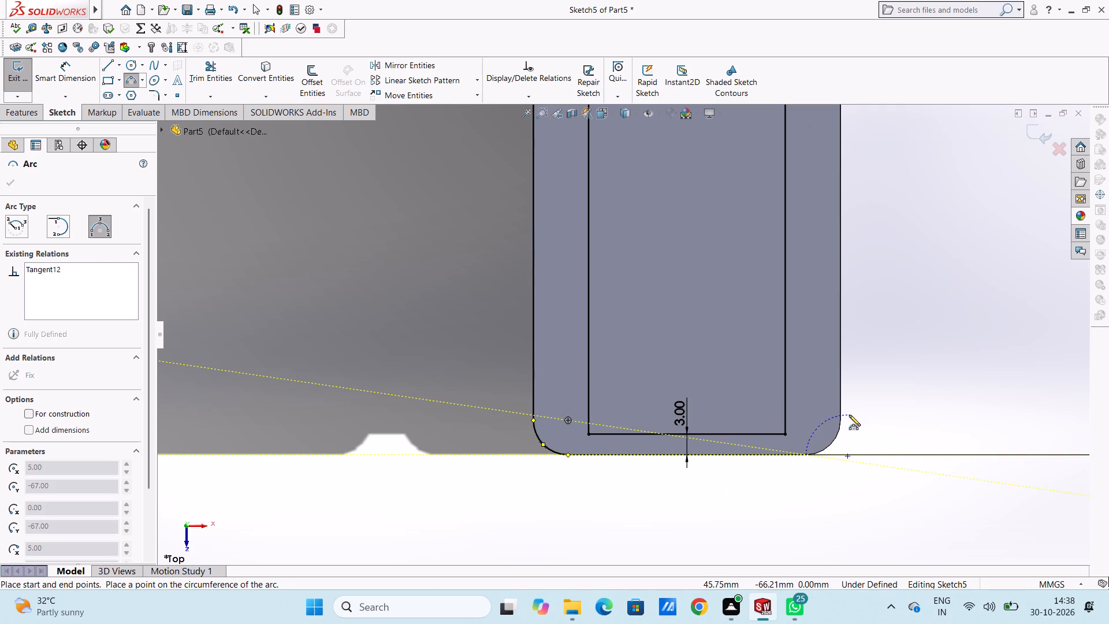
click(842, 419)
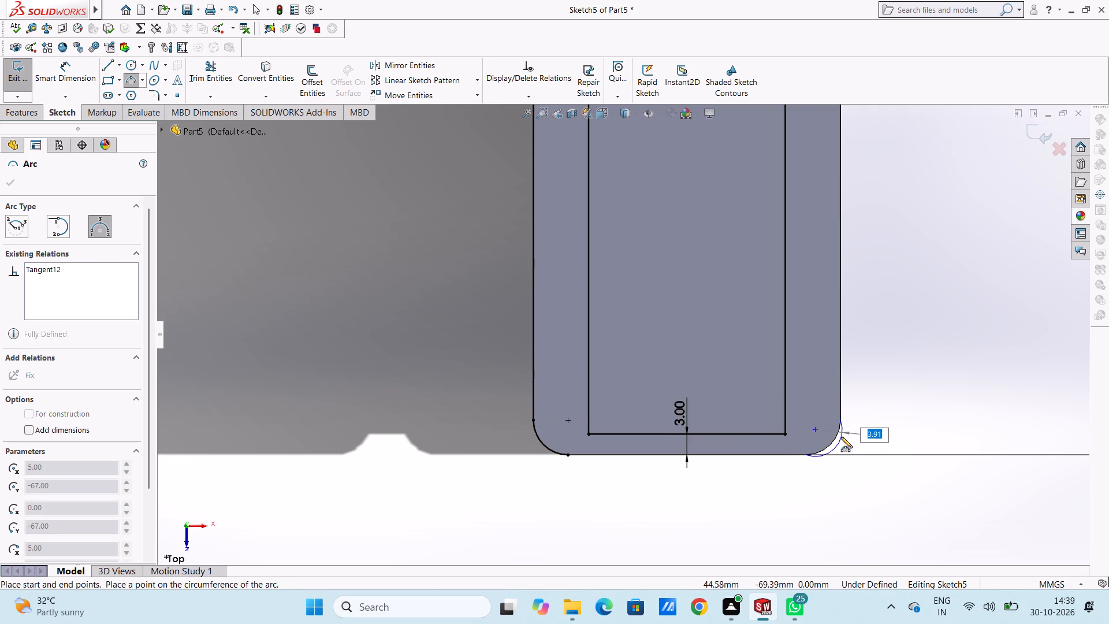
click(838, 437)
scroll(720, 378, up, 4)
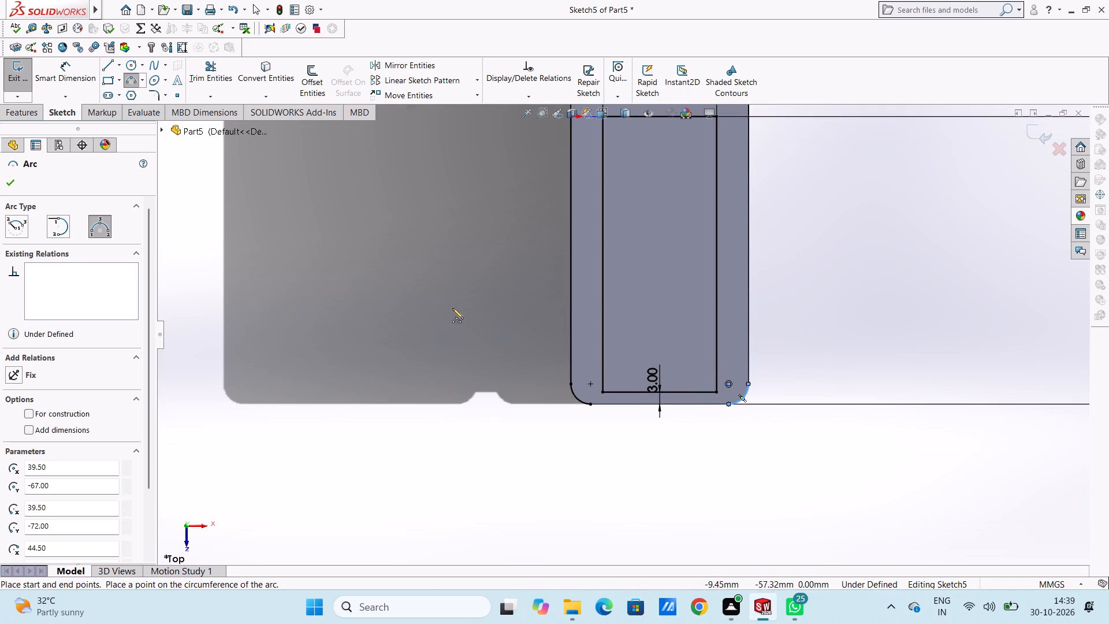
click(13, 191)
click(12, 183)
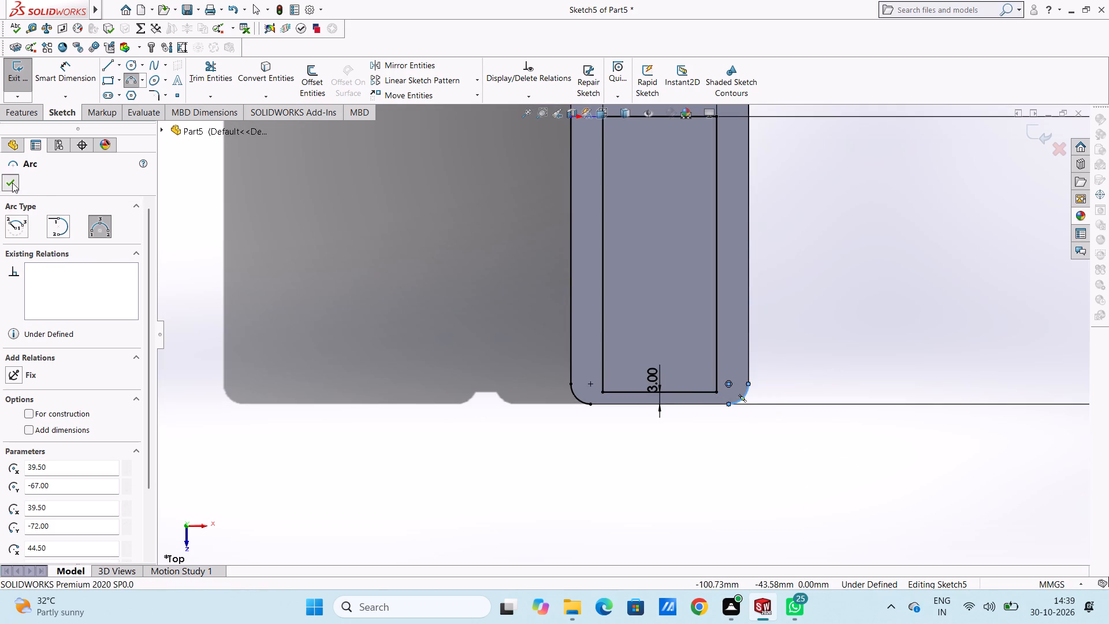
click(269, 255)
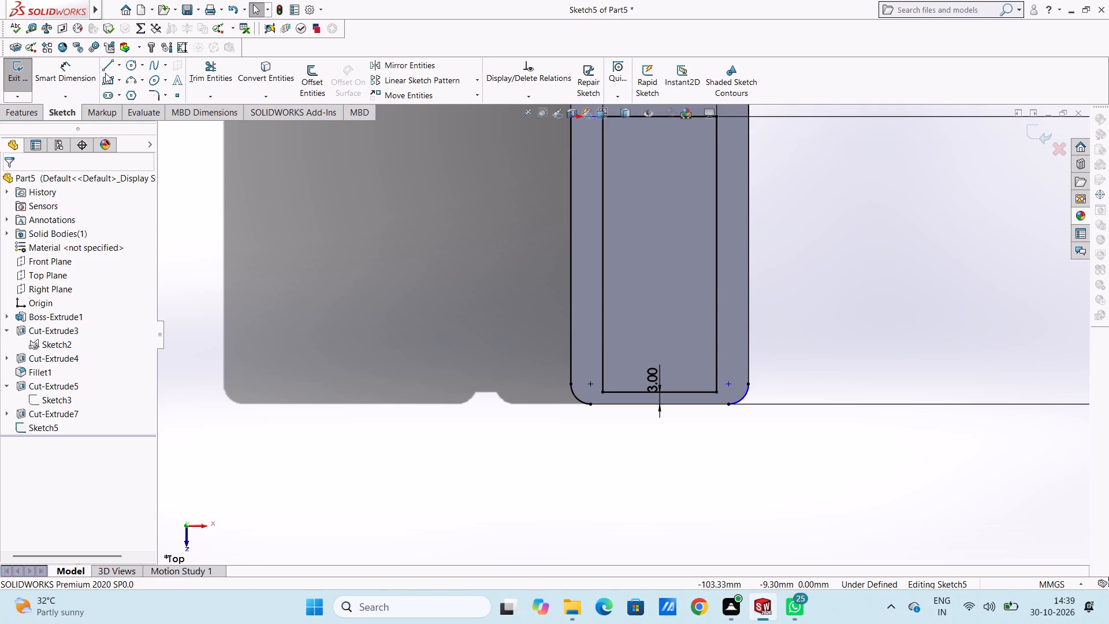
Sketch a 34.5 mm horizontal line along the block's front edge, joining the ends of the two corner arcs.
click(107, 67)
scroll(661, 413, down, 3)
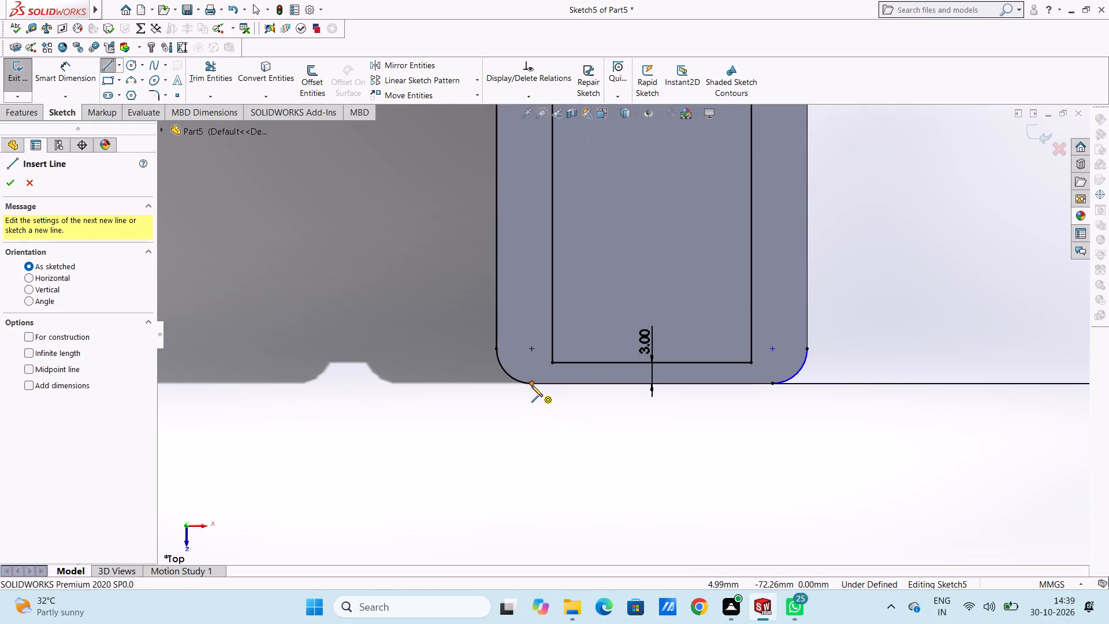
click(531, 385)
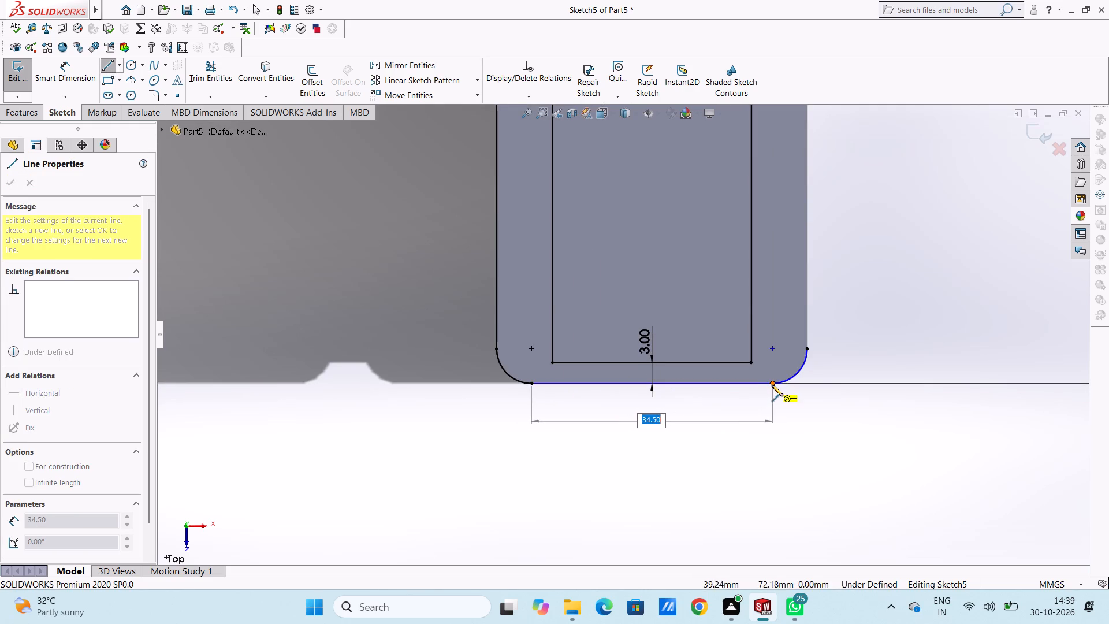
click(772, 385)
right_click(597, 450)
click(607, 458)
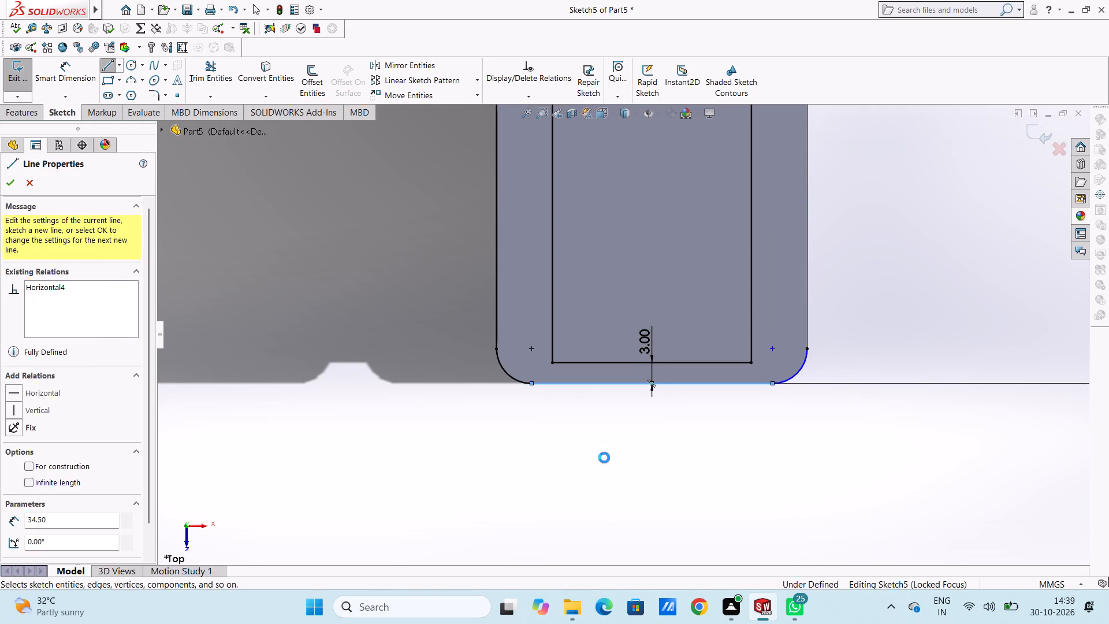
click(598, 454)
Sketch a 67 mm line along the block's open side edge from the corner arc, plus an 8 mm line to the rectangle's rear corner.
scroll(631, 268, up, 4)
scroll(659, 204, up, 4)
scroll(654, 235, down, 2)
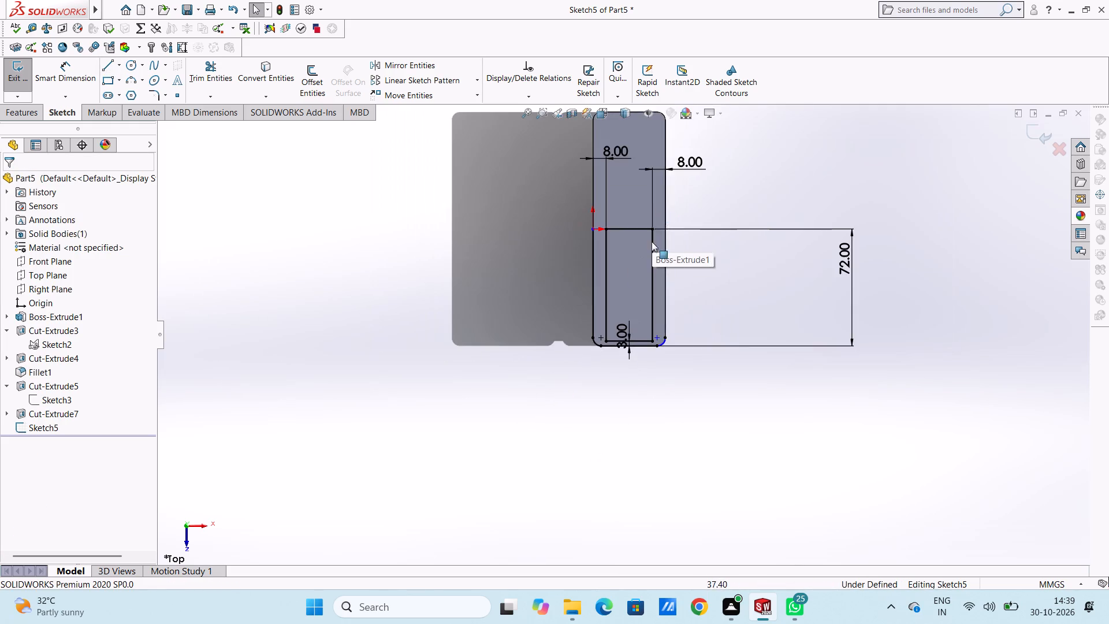
scroll(652, 242, down, 3)
click(107, 69)
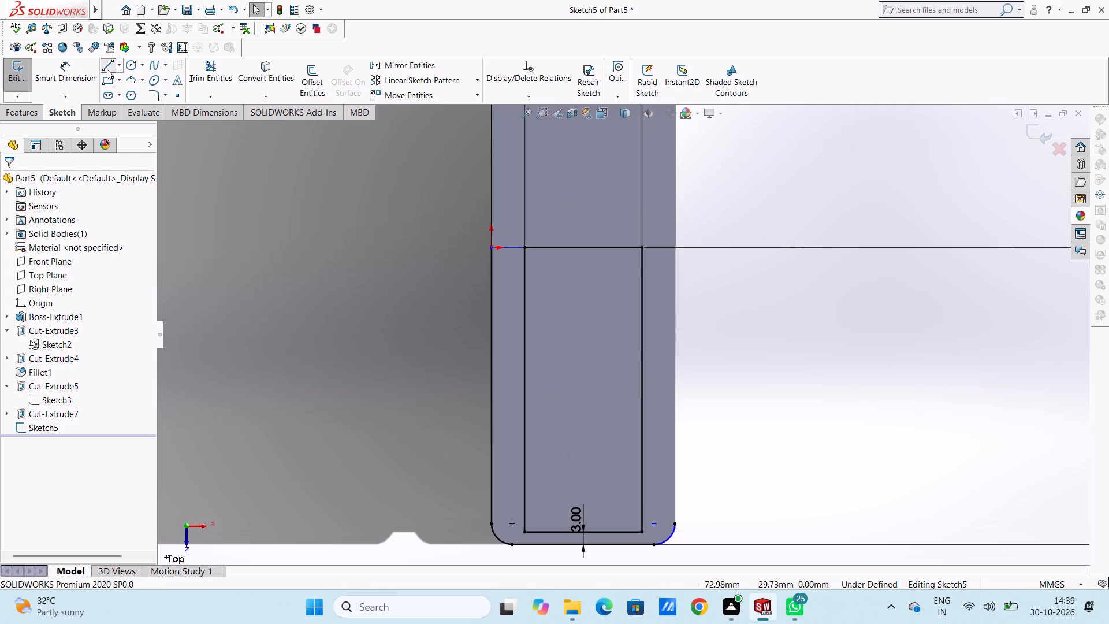
click(676, 525)
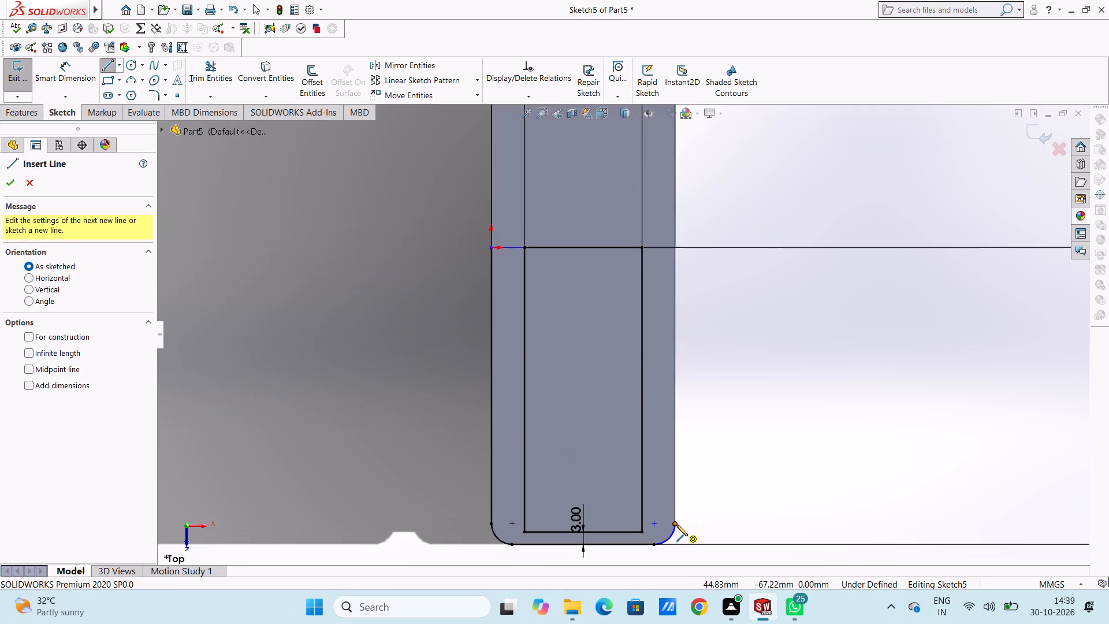
click(675, 247)
click(641, 246)
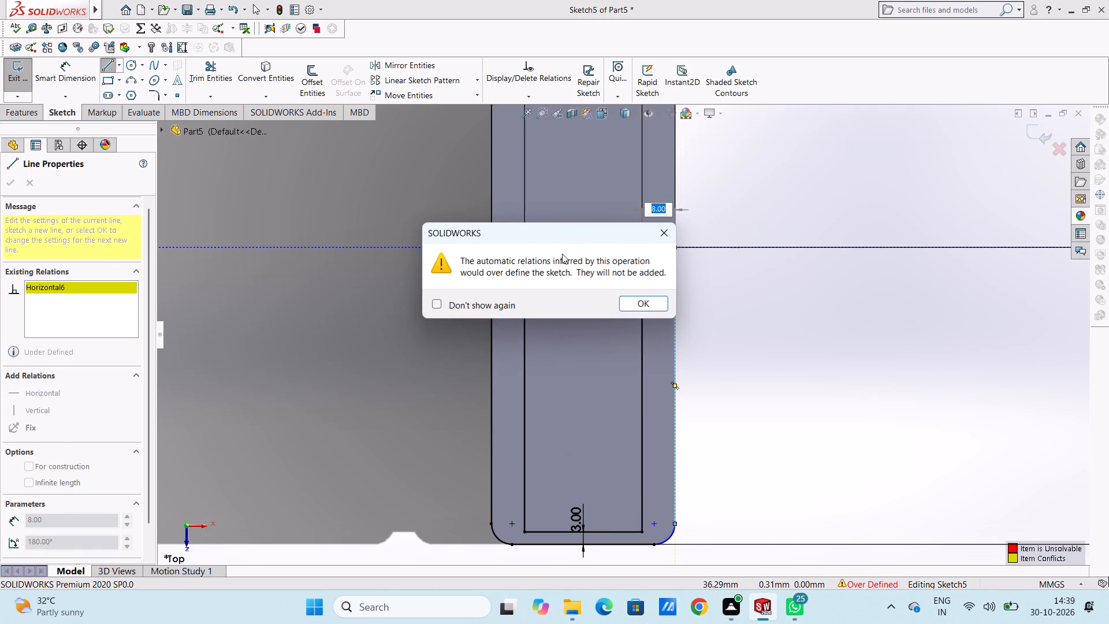
click(663, 235)
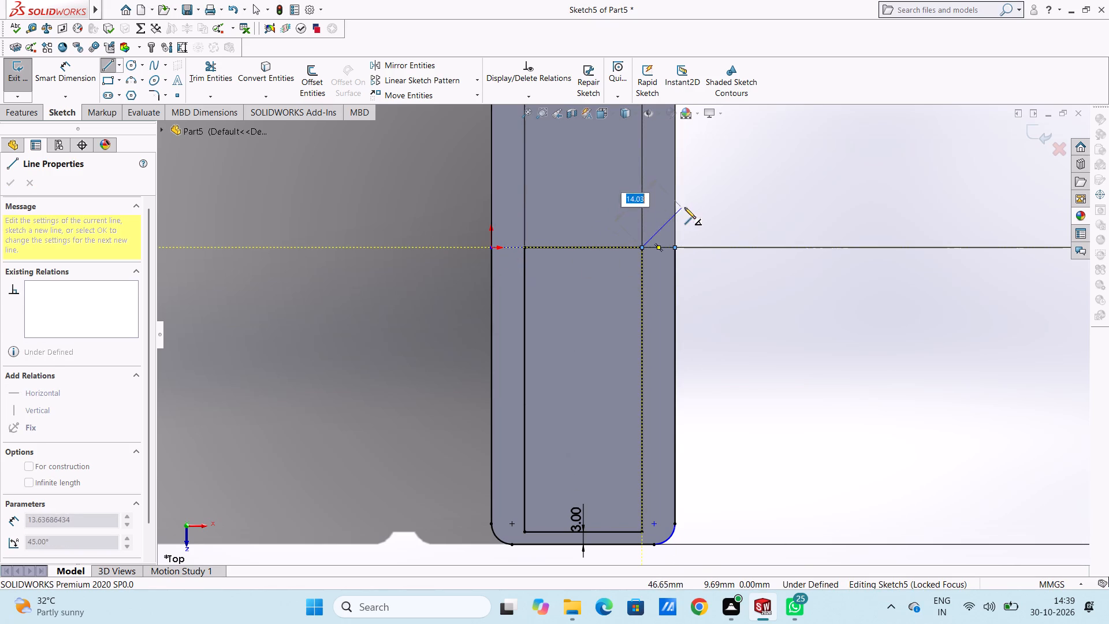
right_click(843, 176)
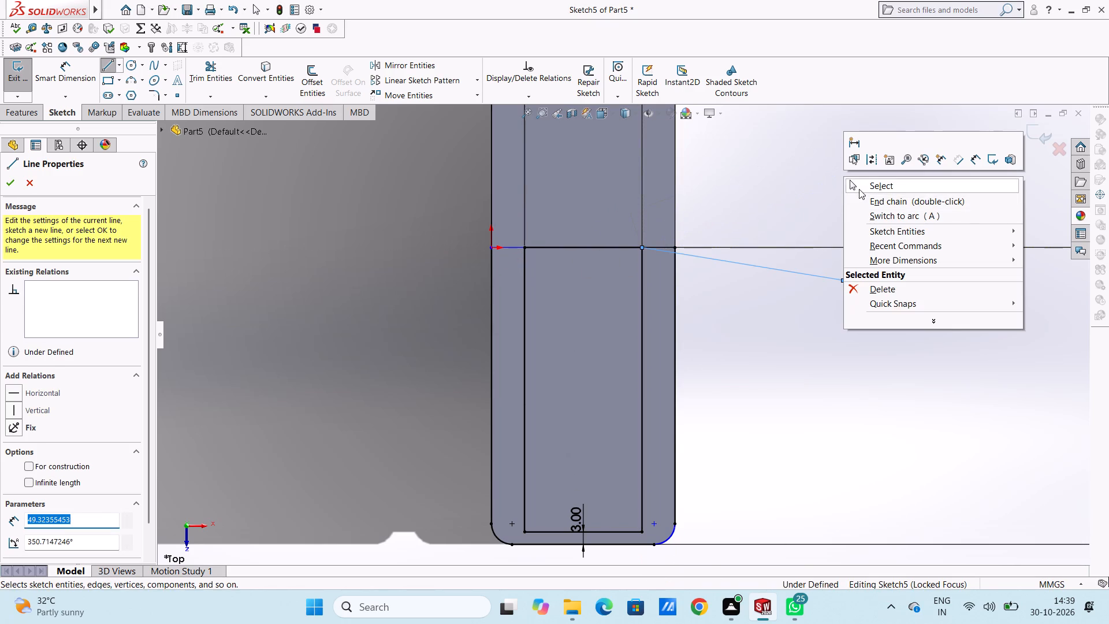
click(859, 189)
click(778, 204)
click(757, 265)
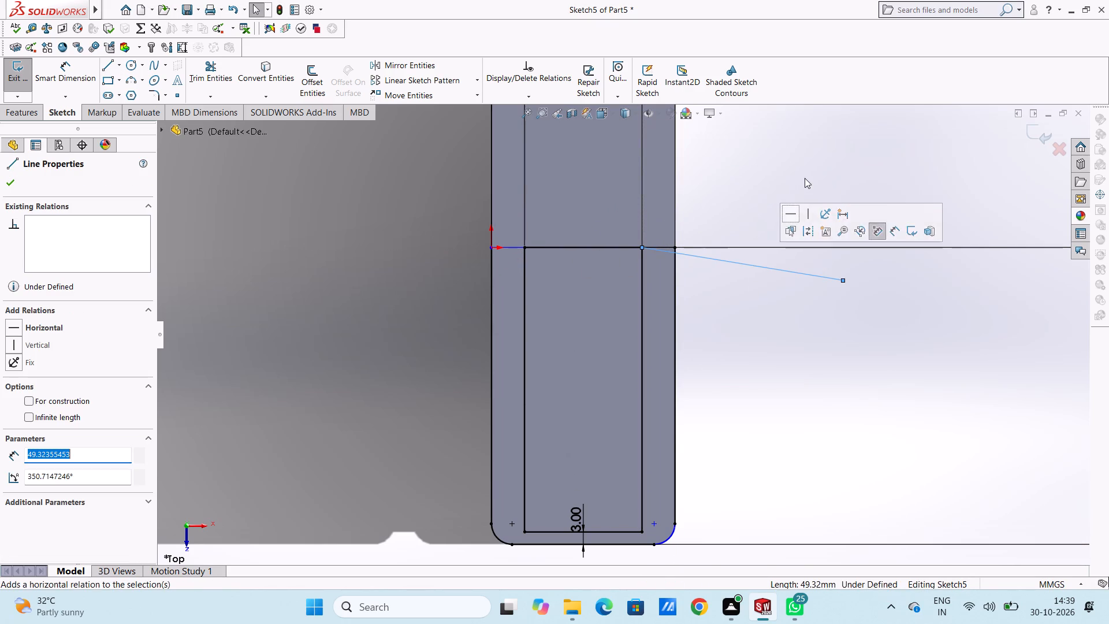
right_click(813, 150)
click(838, 303)
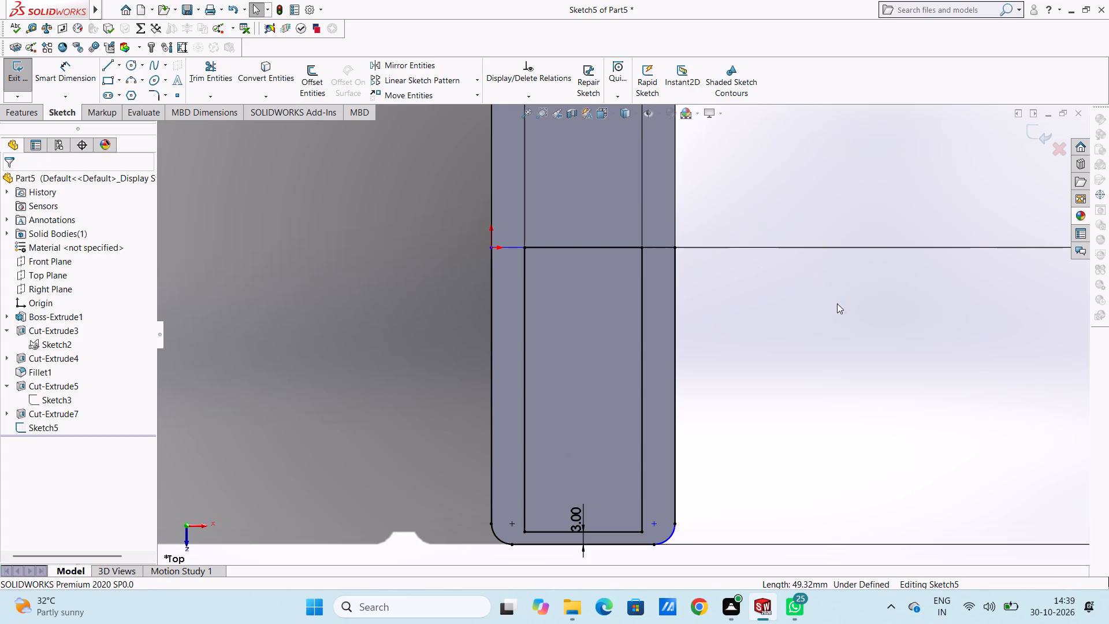
Trim away the rectangle's rear edge between the two short 8 mm lines.
click(205, 69)
scroll(528, 478, up, 2)
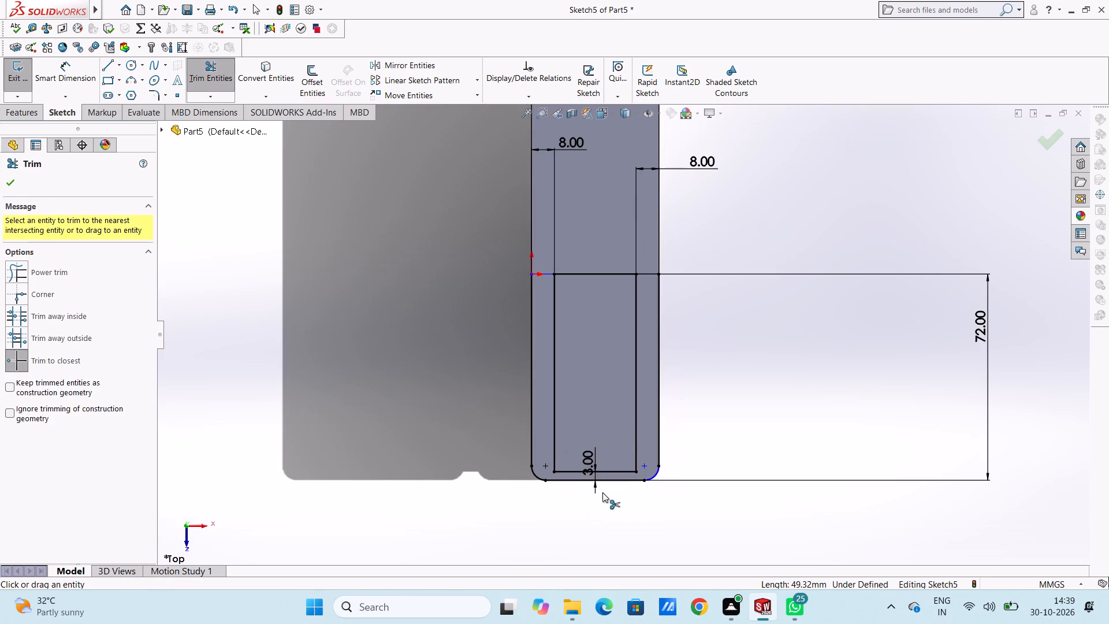
click(589, 274)
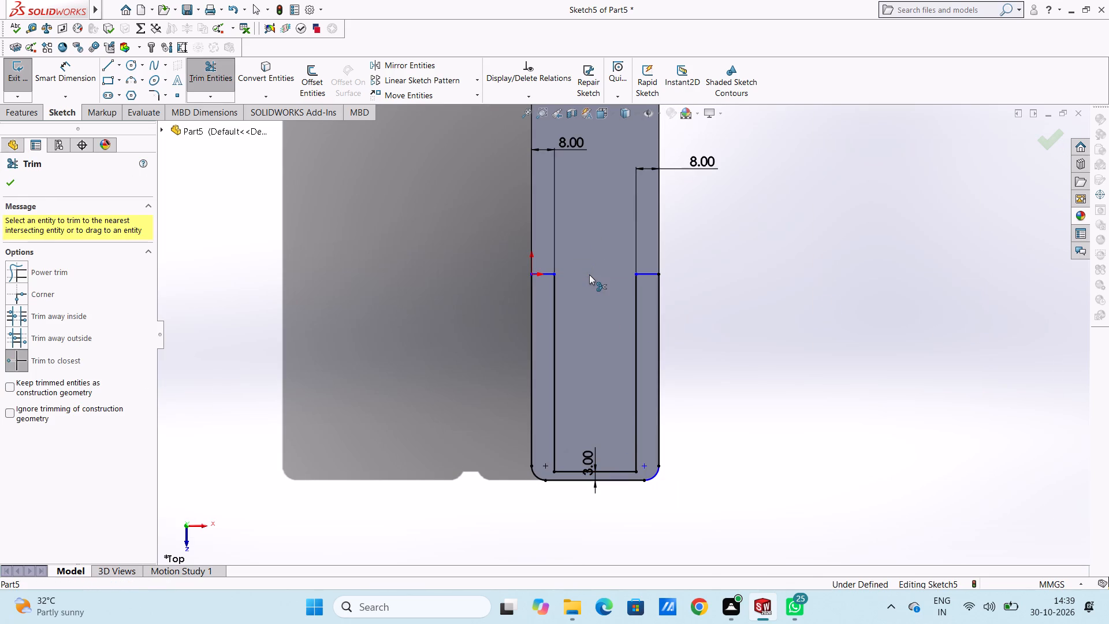
click(9, 181)
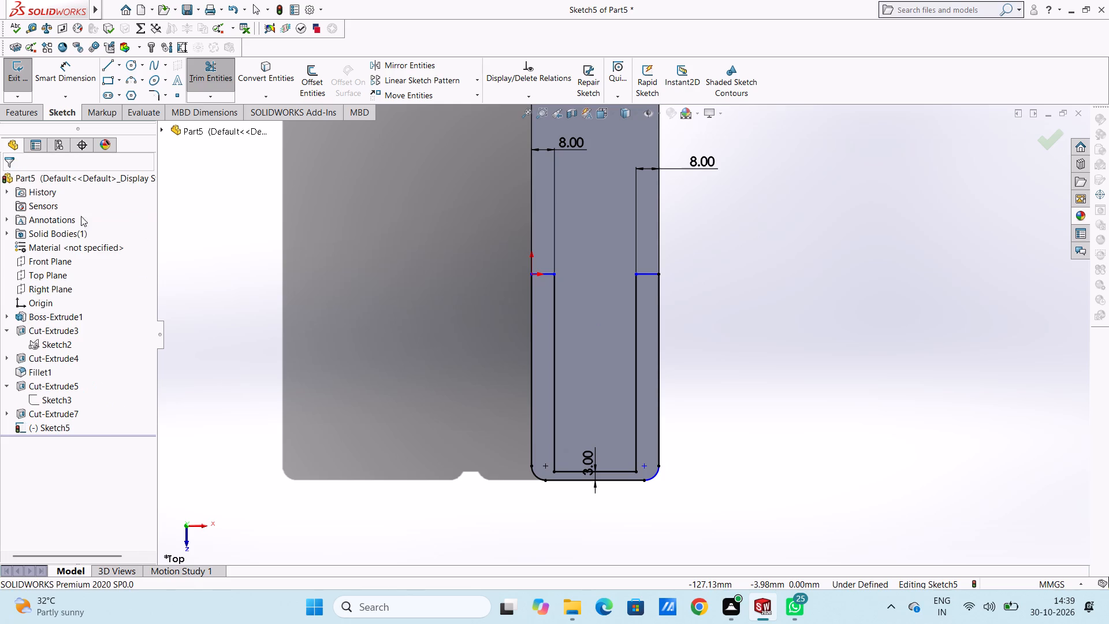
click(296, 285)
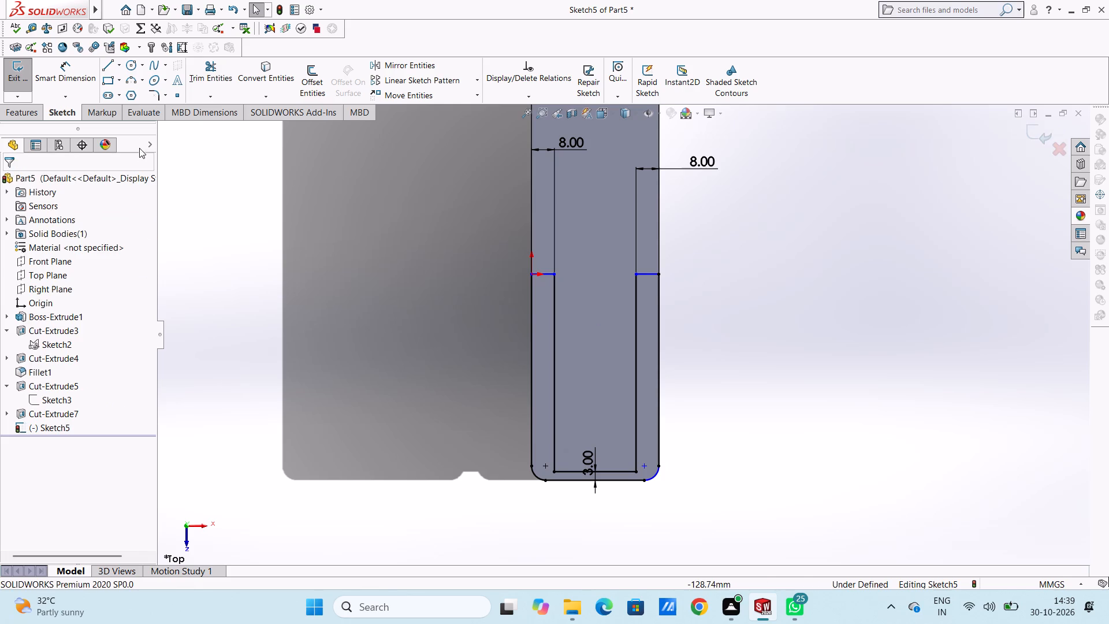
Fillet the two front corners of the inner profile with a 5 mm sketch radius.
click(148, 94)
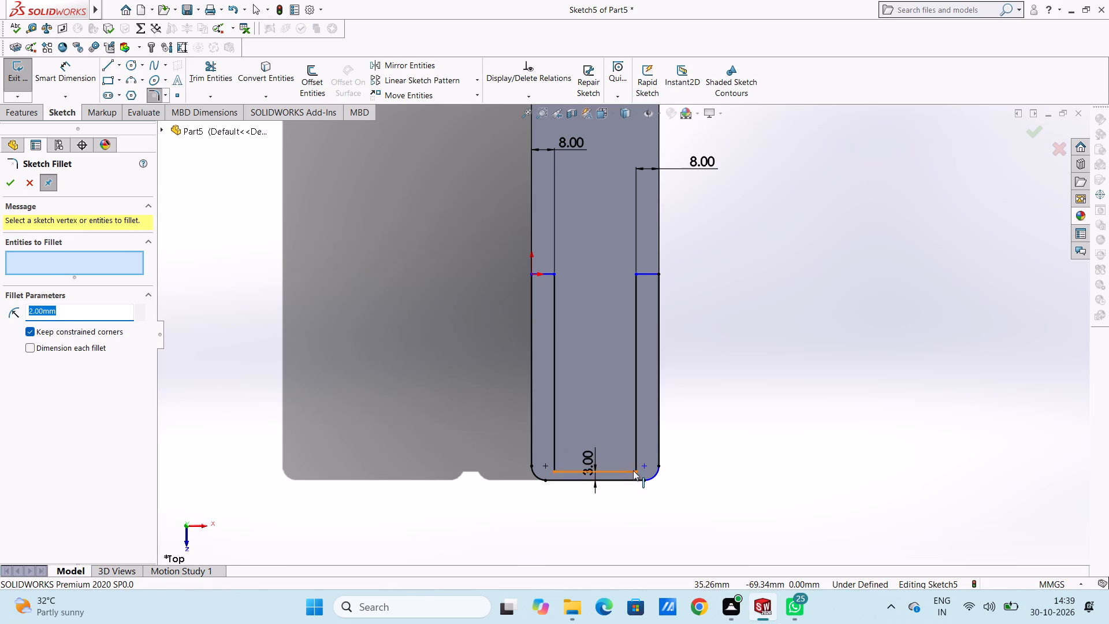
key(5)
key(Return)
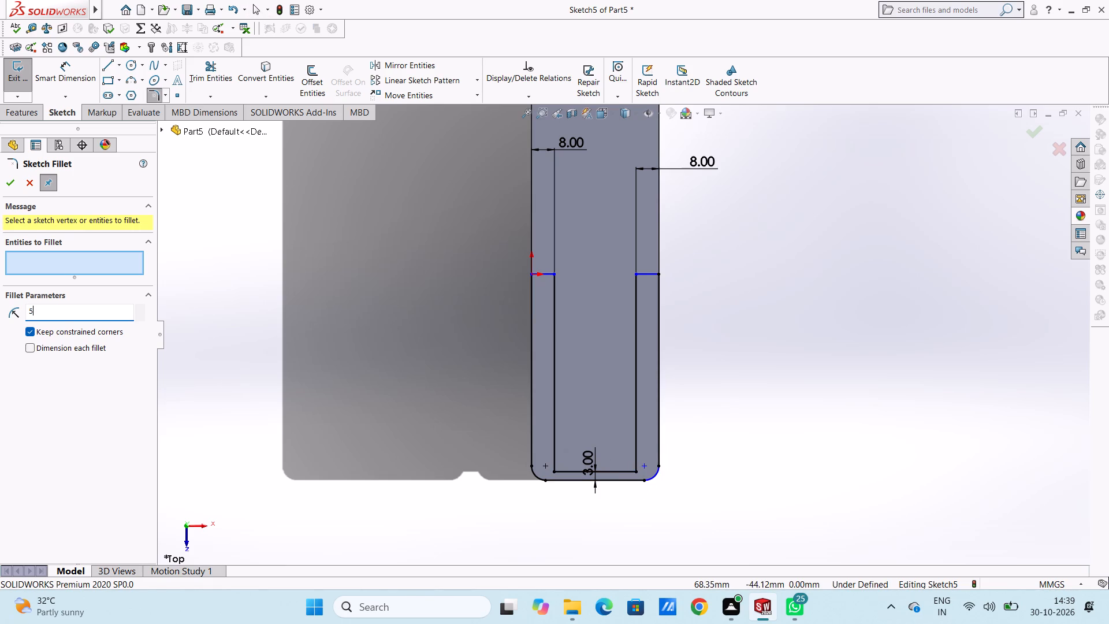
click(638, 474)
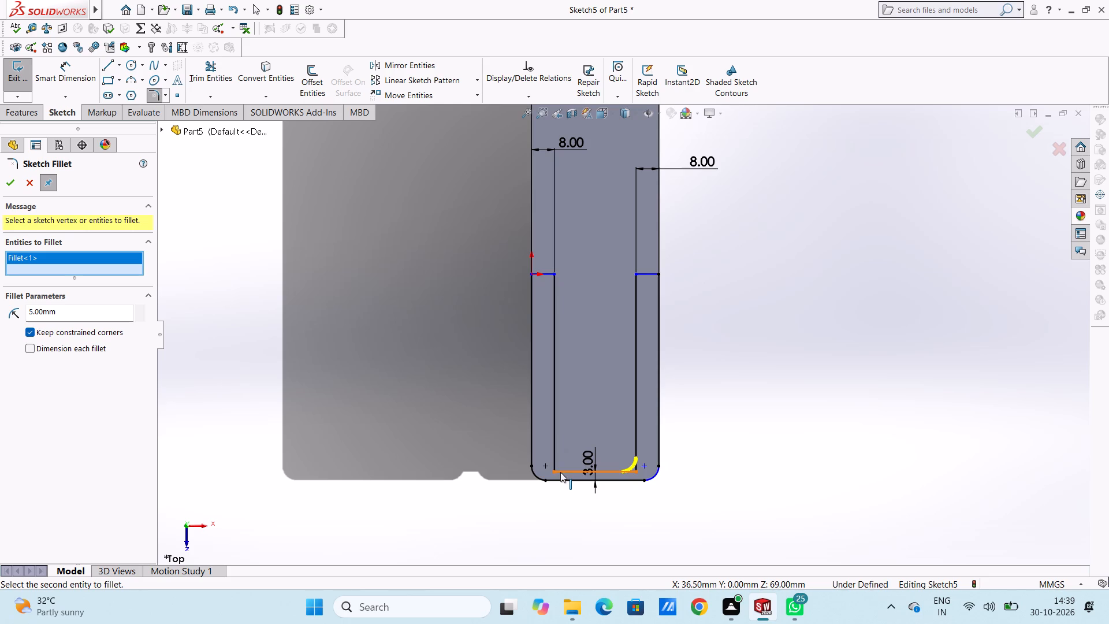
click(556, 470)
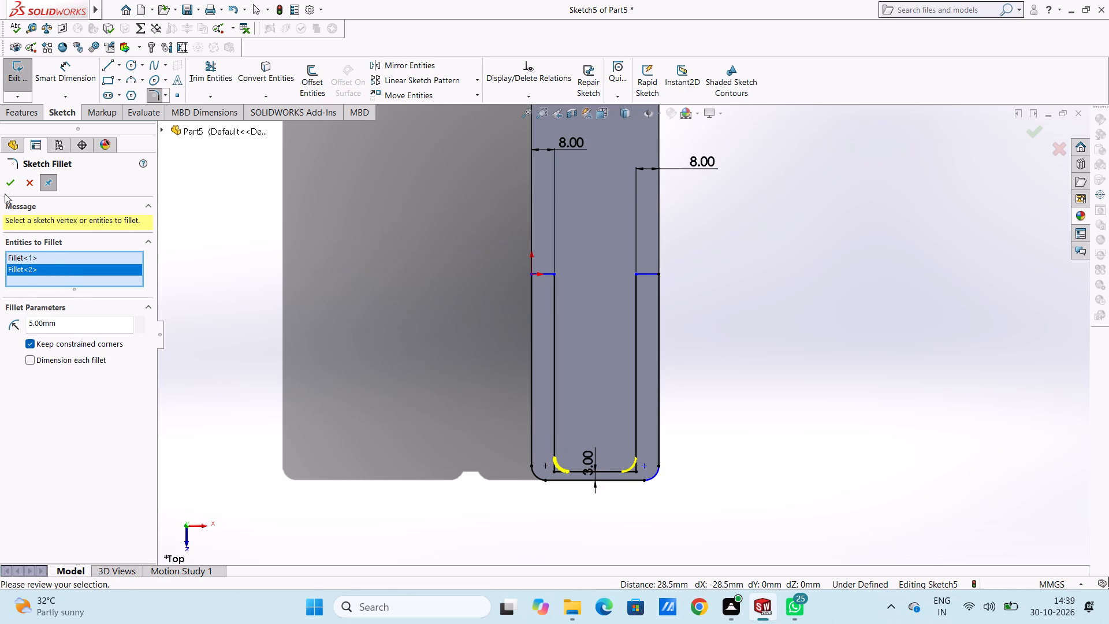
double_click(8, 188)
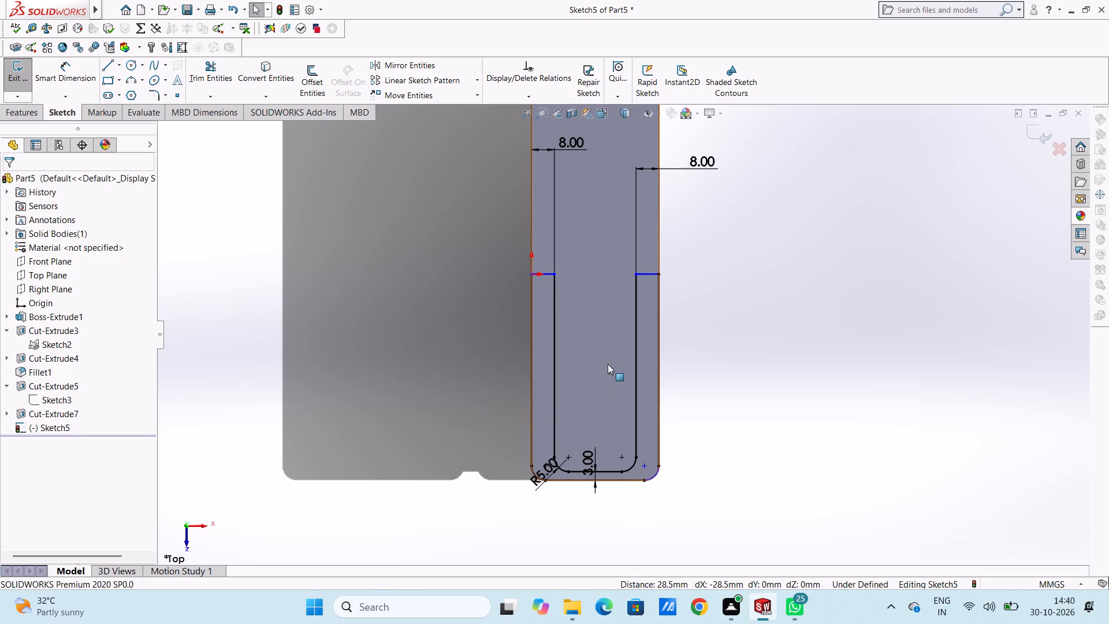
Dimension the two short rear lines of the U-shaped profile at 8 mm each.
scroll(592, 299, down, 2)
click(73, 75)
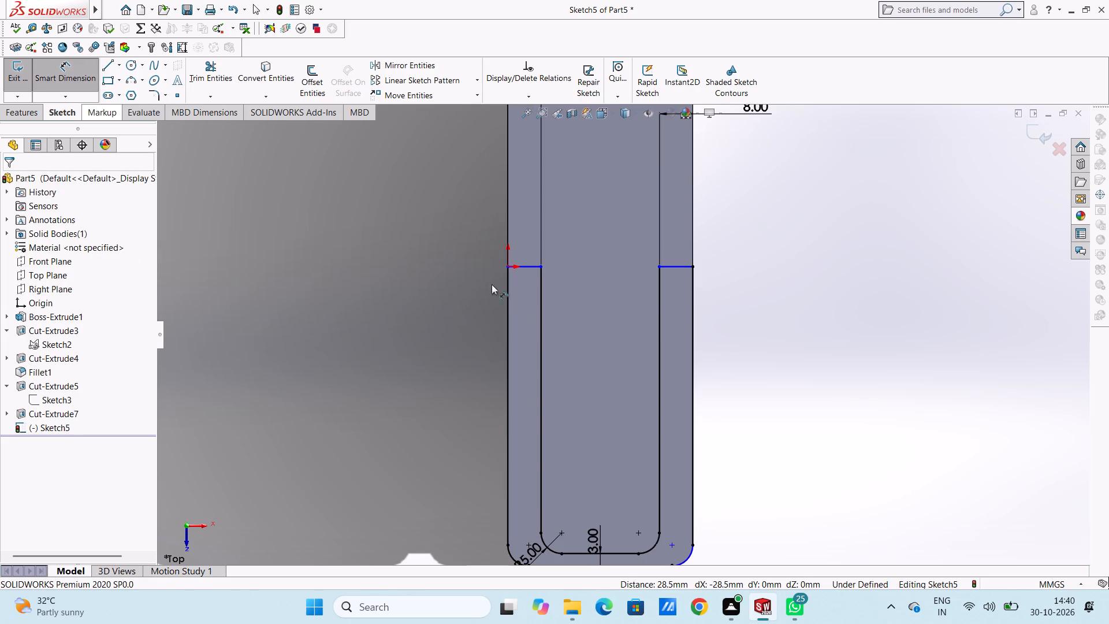
click(527, 268)
click(437, 211)
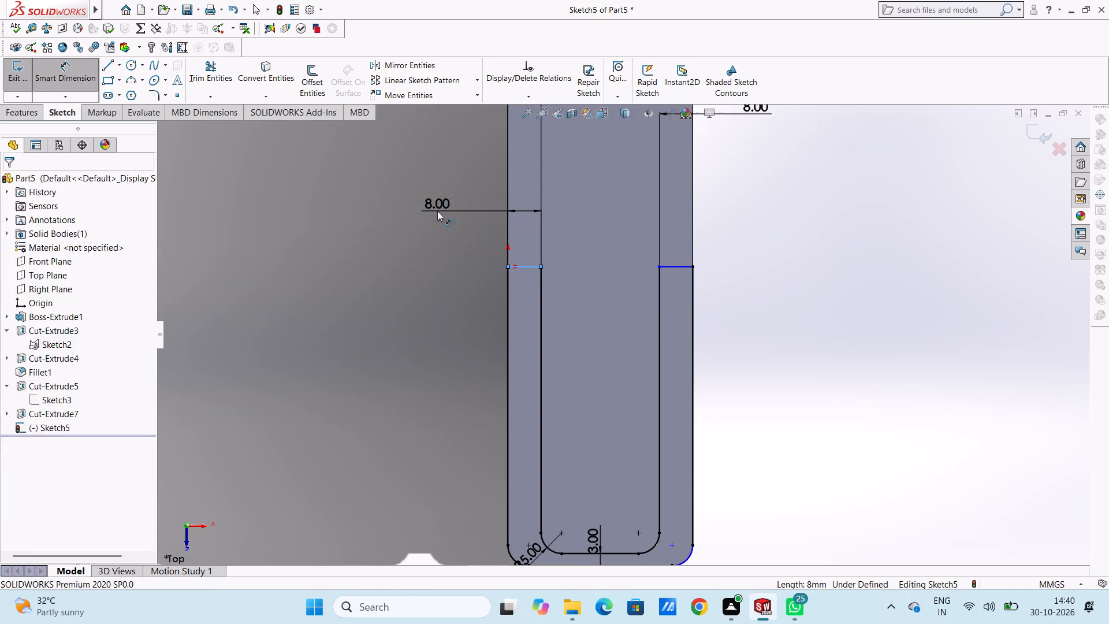
click(385, 190)
click(352, 233)
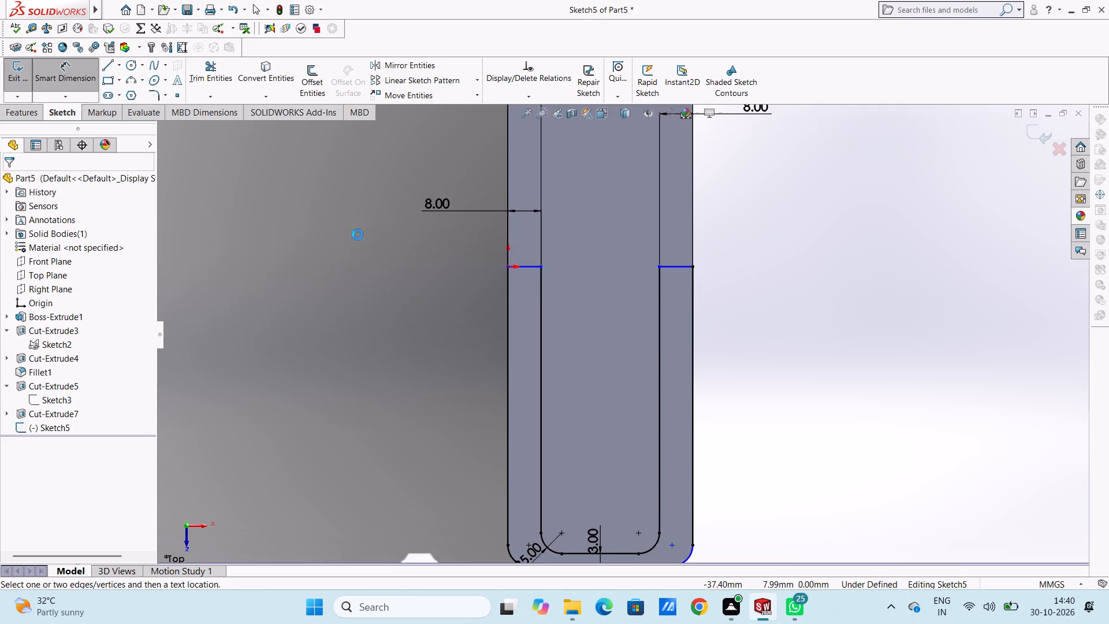
scroll(382, 246, up, 3)
click(653, 297)
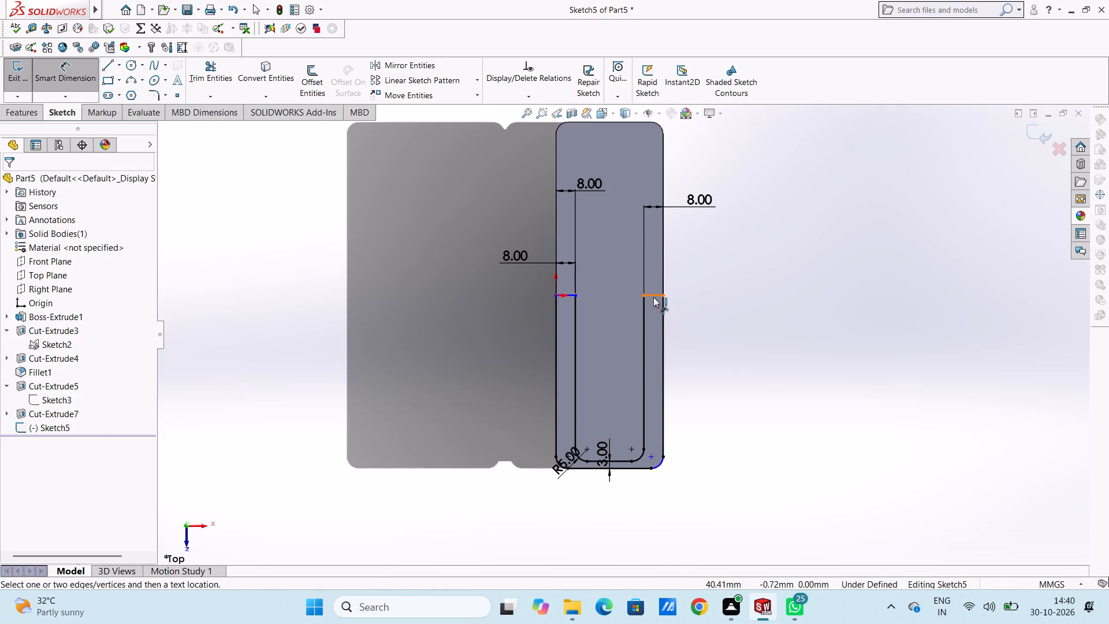
click(769, 254)
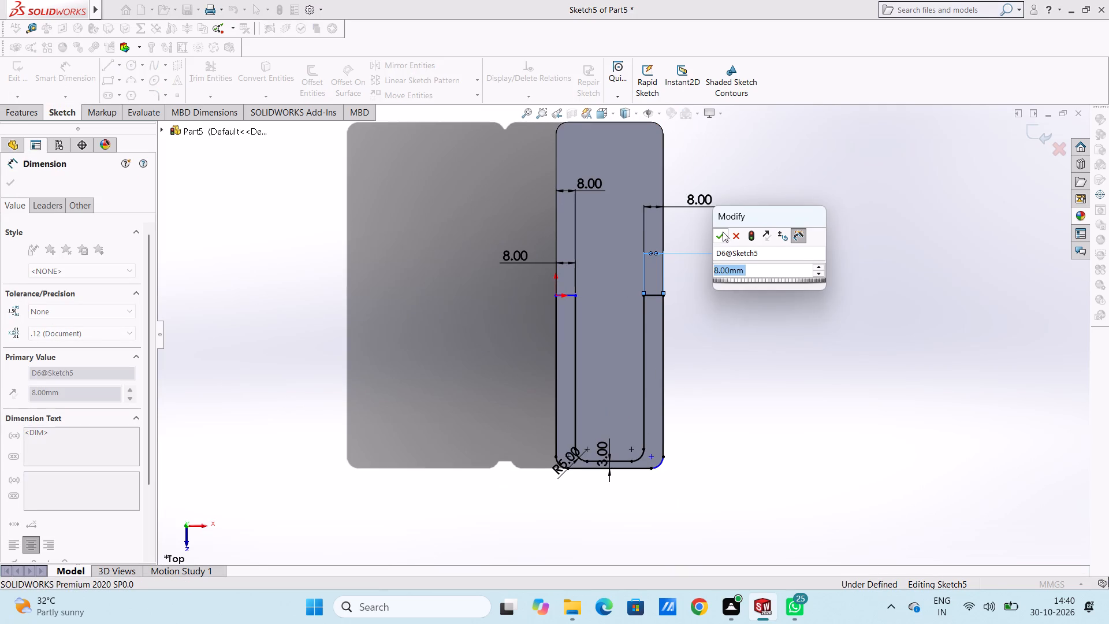
click(723, 232)
click(713, 233)
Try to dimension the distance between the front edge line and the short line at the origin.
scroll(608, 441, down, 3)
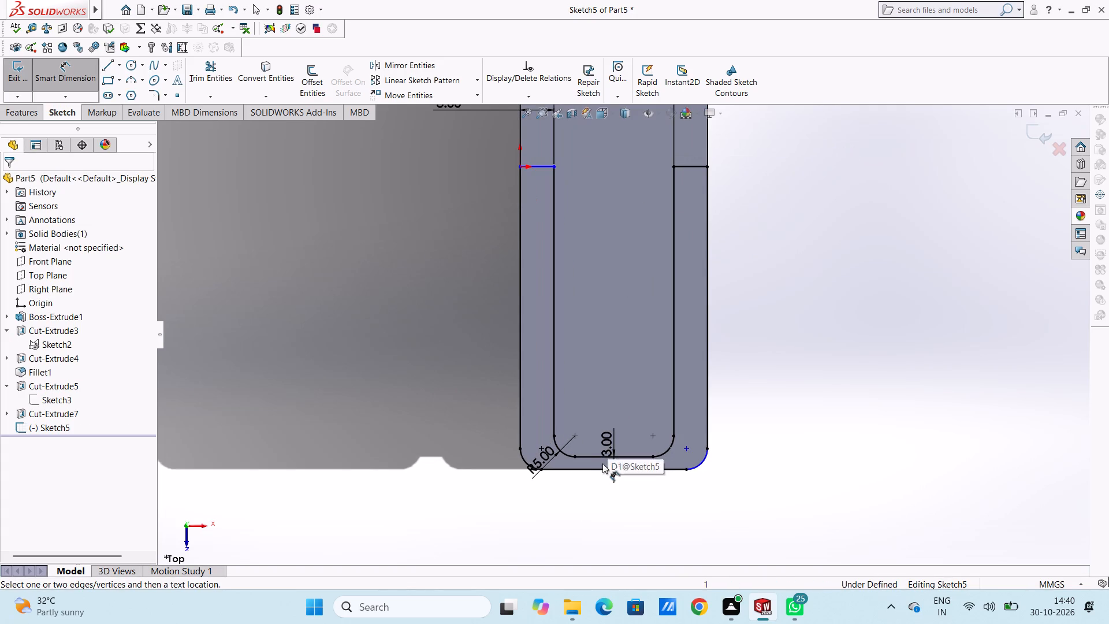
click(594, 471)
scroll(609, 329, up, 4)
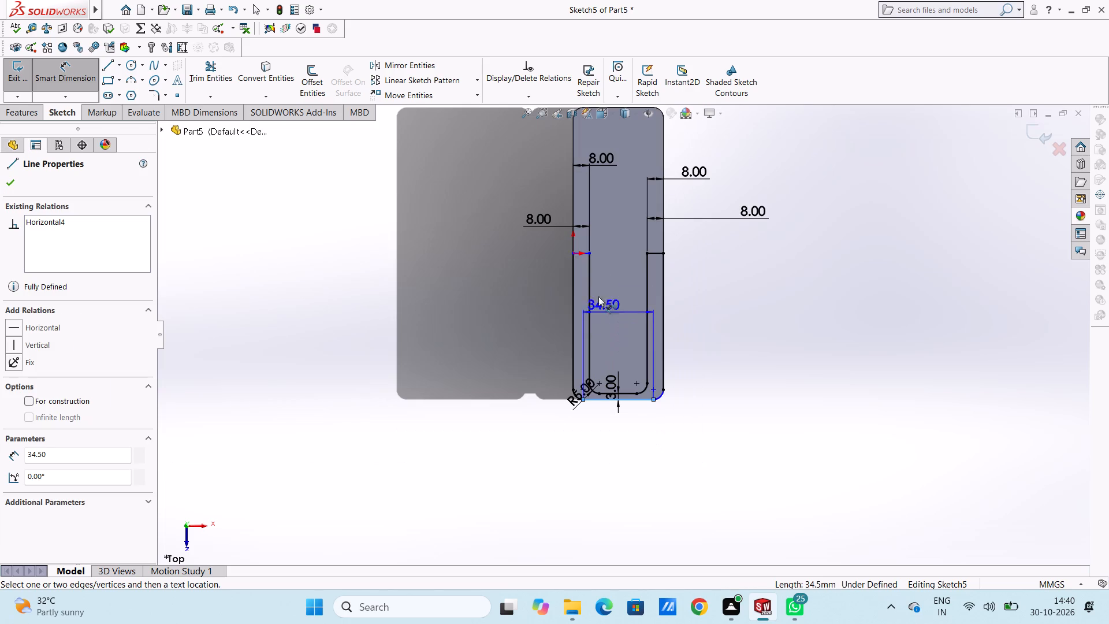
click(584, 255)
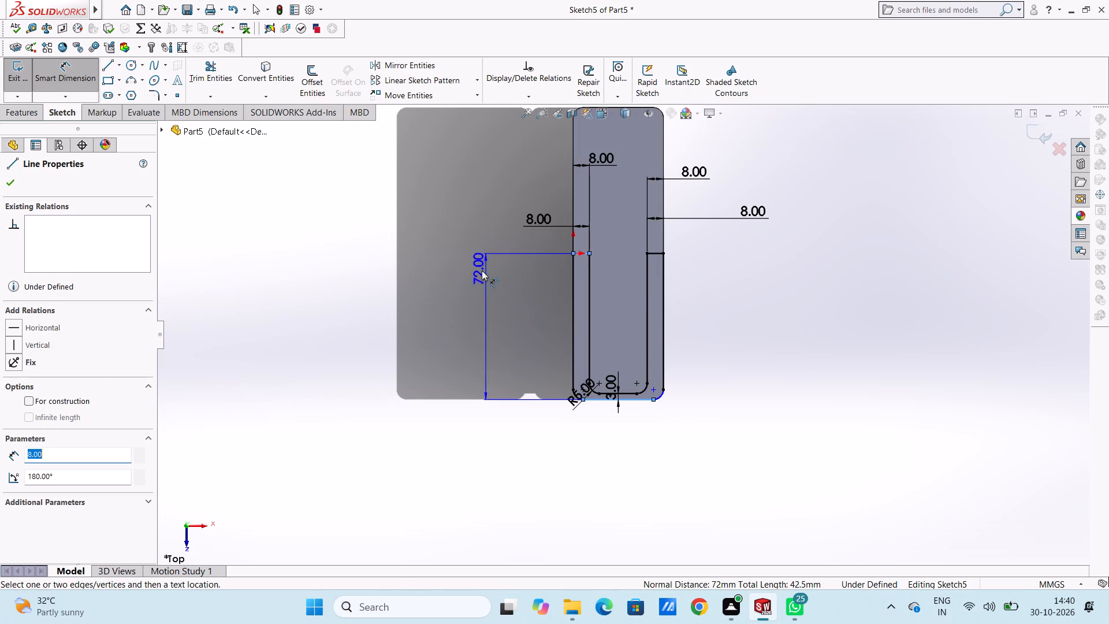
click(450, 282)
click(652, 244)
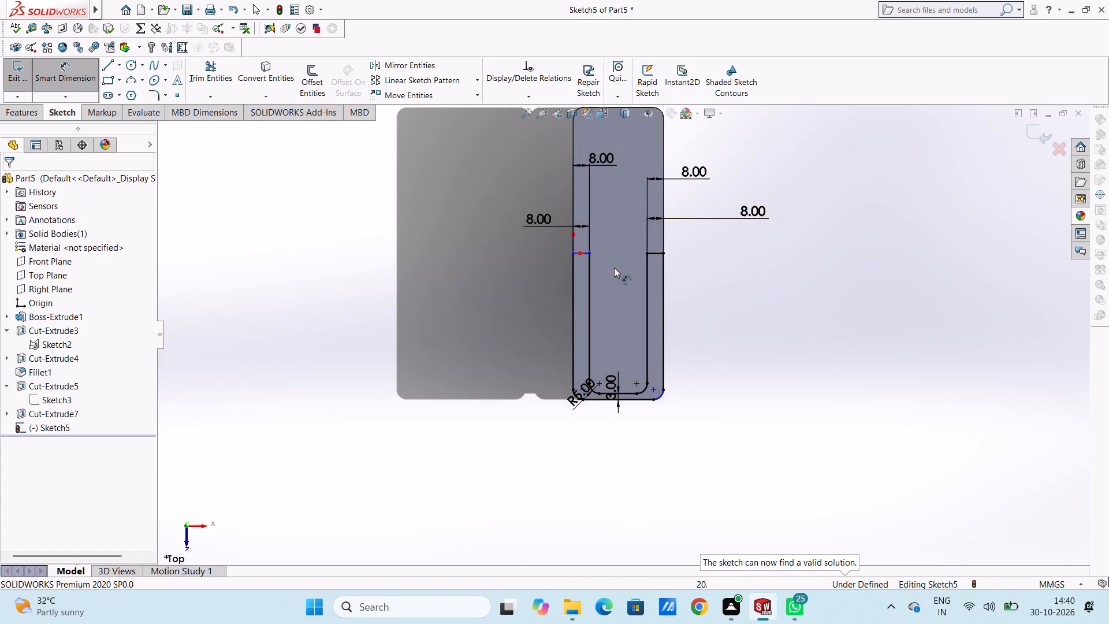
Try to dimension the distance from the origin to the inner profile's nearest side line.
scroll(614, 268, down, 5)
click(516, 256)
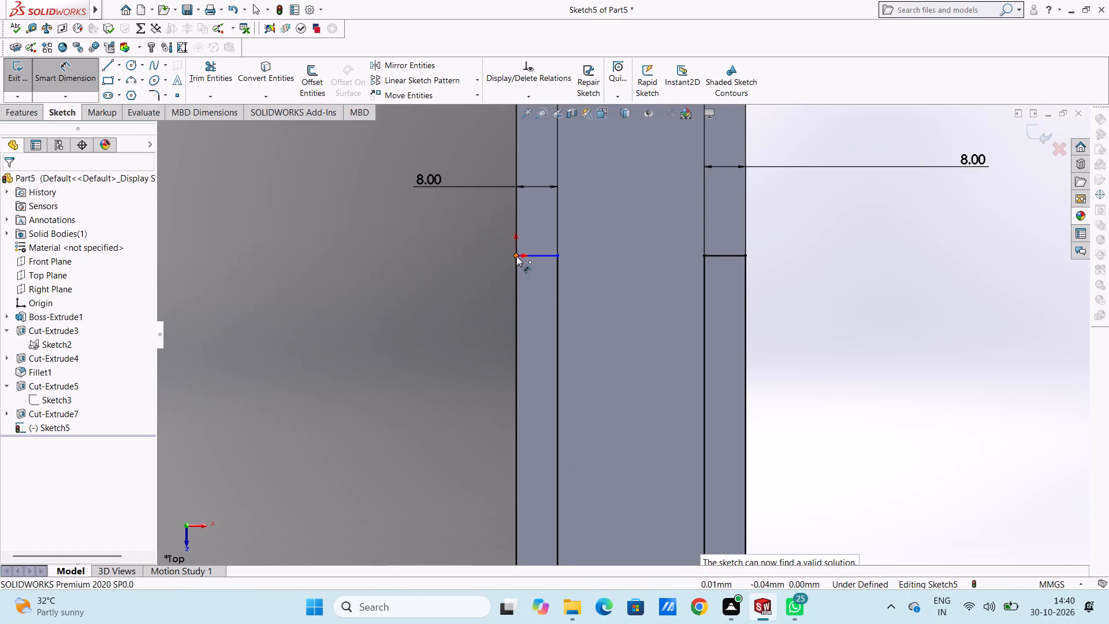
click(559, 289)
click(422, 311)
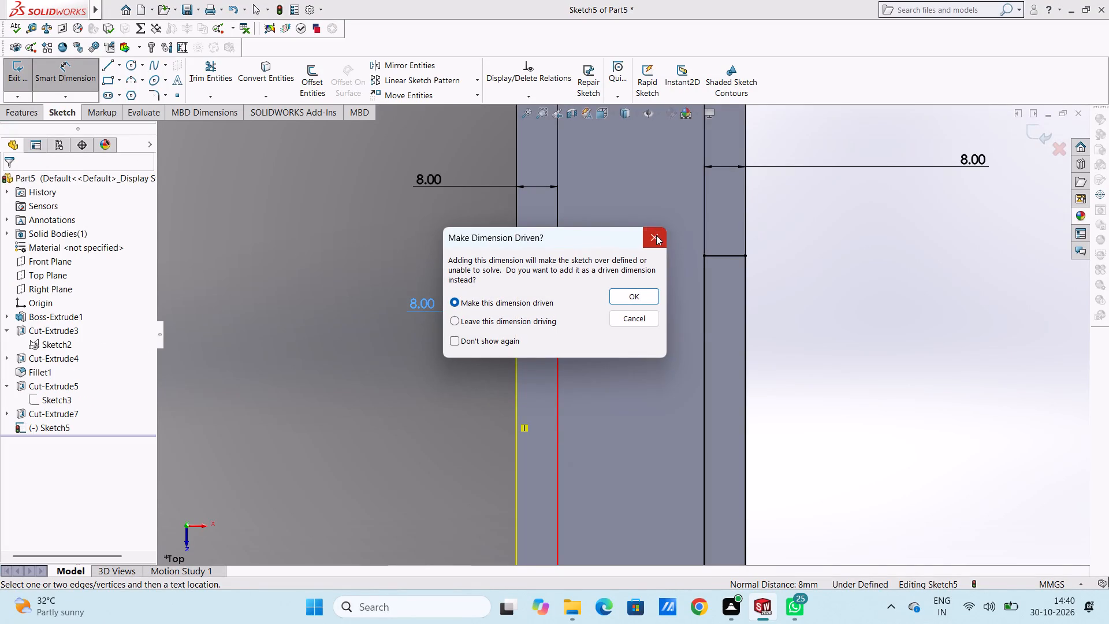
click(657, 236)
Dimension the inner end of the short line at the origin 72 mm from the block's rear edge.
scroll(612, 242, up, 4)
scroll(622, 149, up, 1)
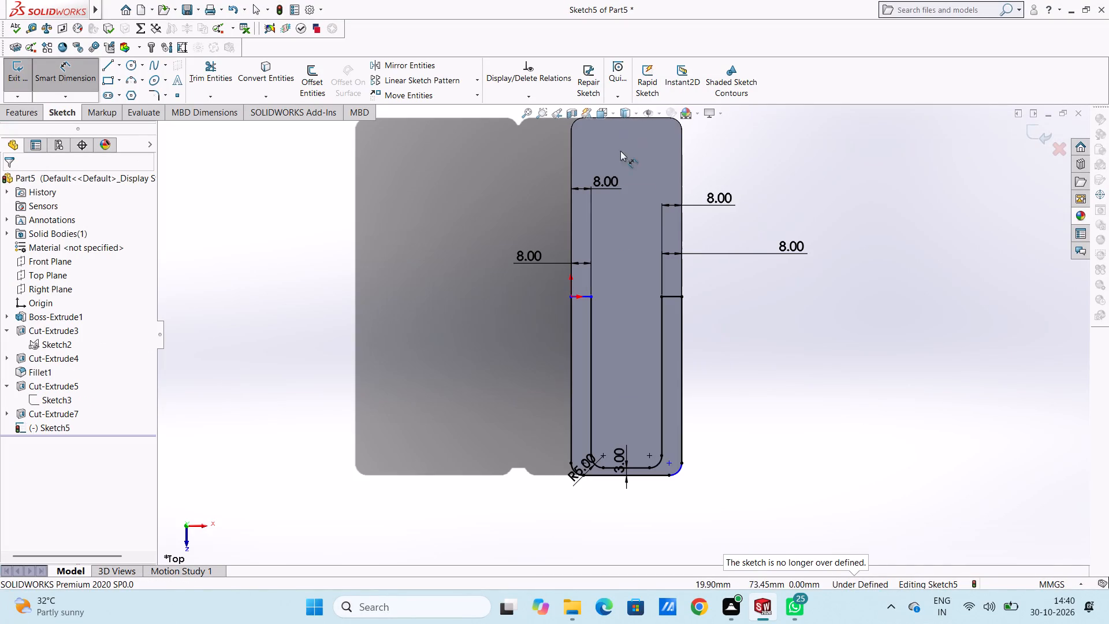
scroll(620, 151, up, 3)
scroll(624, 279, down, 3)
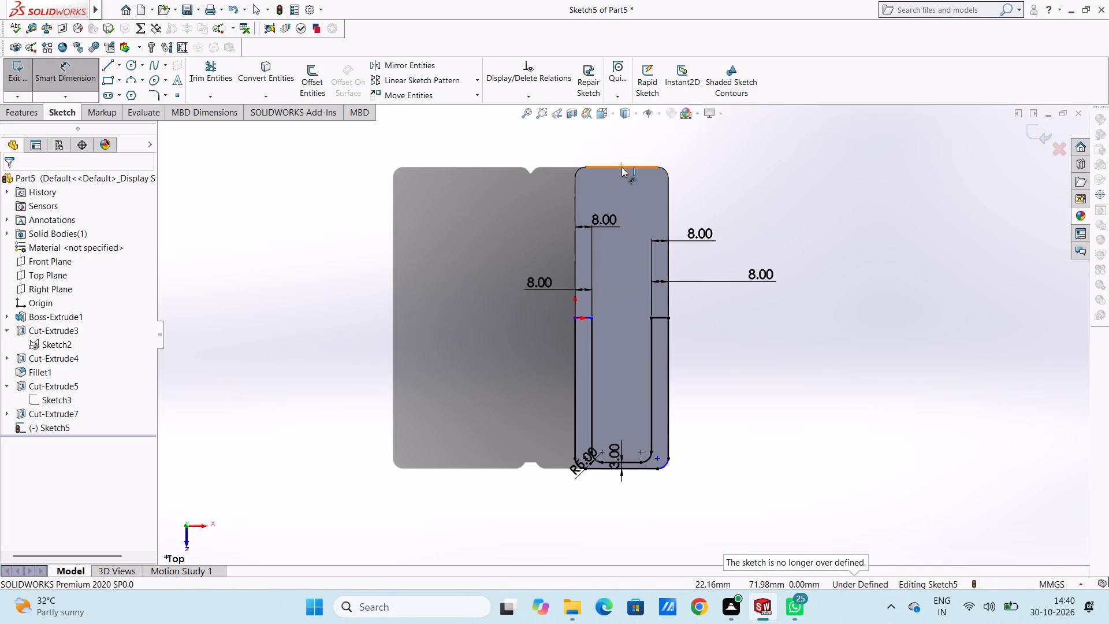
click(622, 167)
click(590, 318)
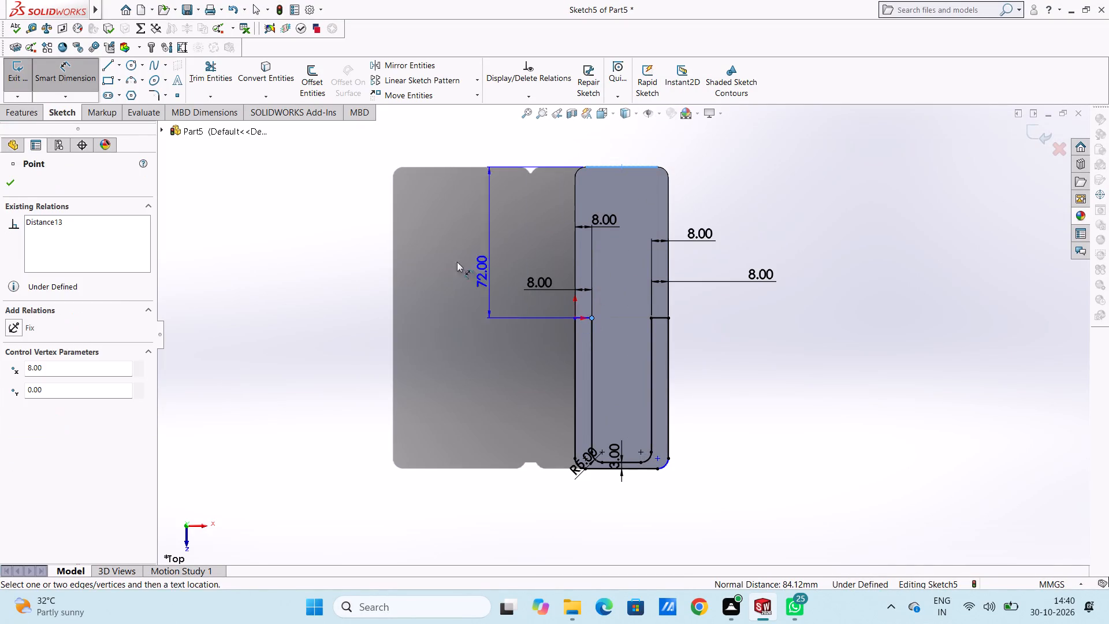
click(437, 254)
double_click(388, 242)
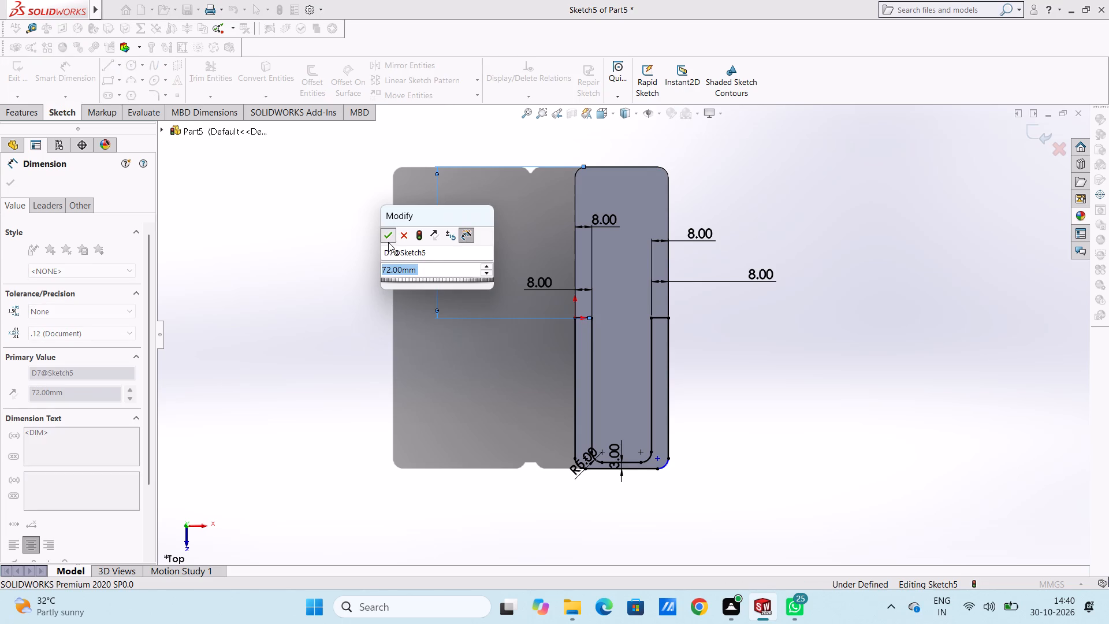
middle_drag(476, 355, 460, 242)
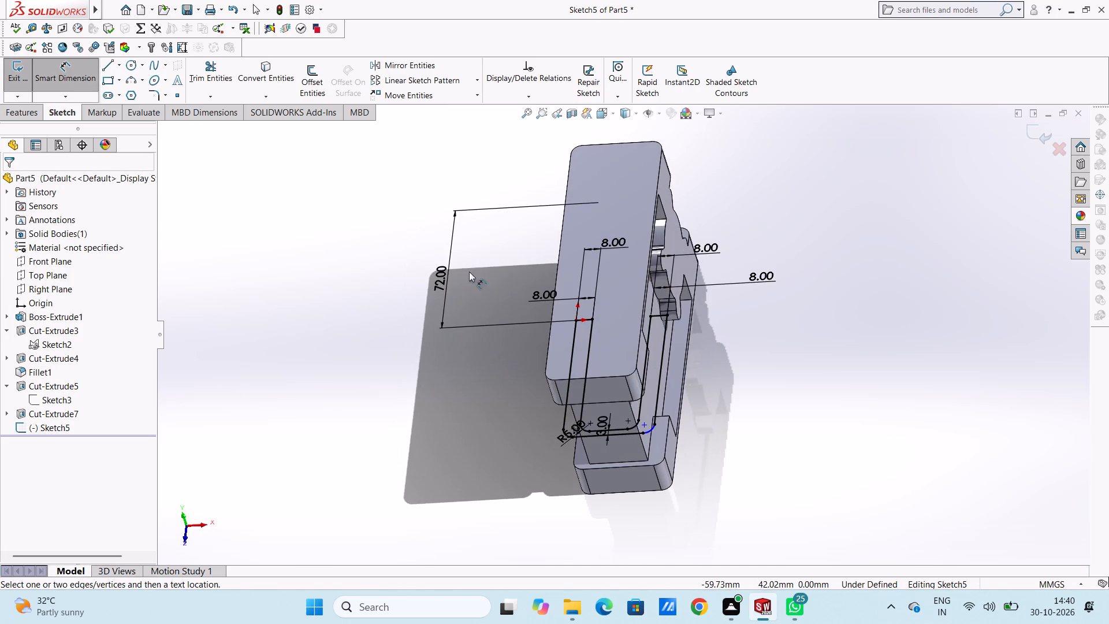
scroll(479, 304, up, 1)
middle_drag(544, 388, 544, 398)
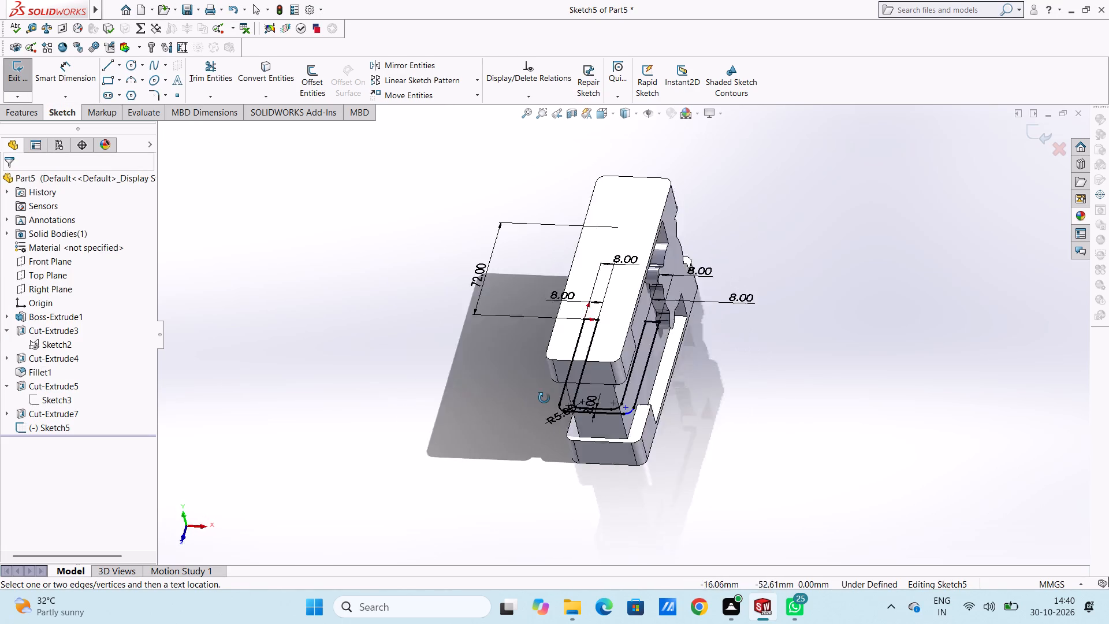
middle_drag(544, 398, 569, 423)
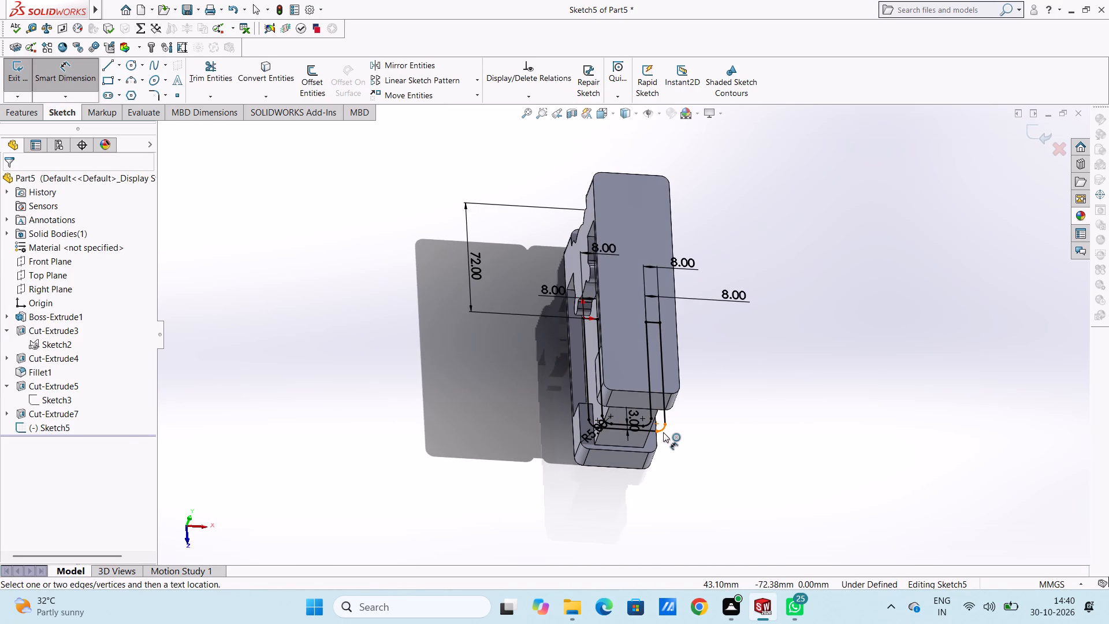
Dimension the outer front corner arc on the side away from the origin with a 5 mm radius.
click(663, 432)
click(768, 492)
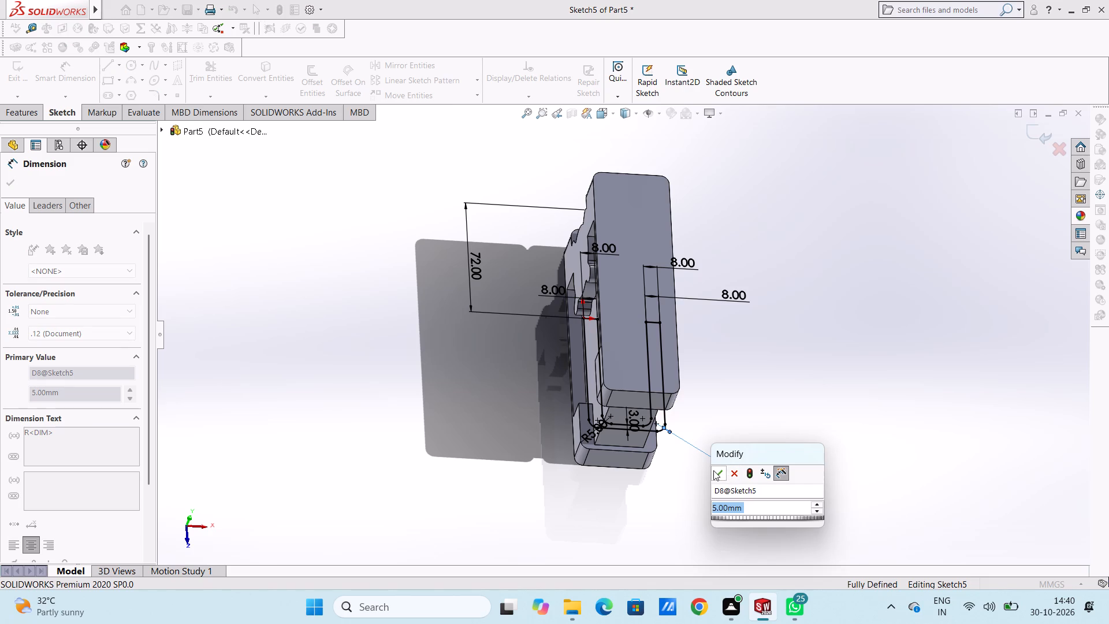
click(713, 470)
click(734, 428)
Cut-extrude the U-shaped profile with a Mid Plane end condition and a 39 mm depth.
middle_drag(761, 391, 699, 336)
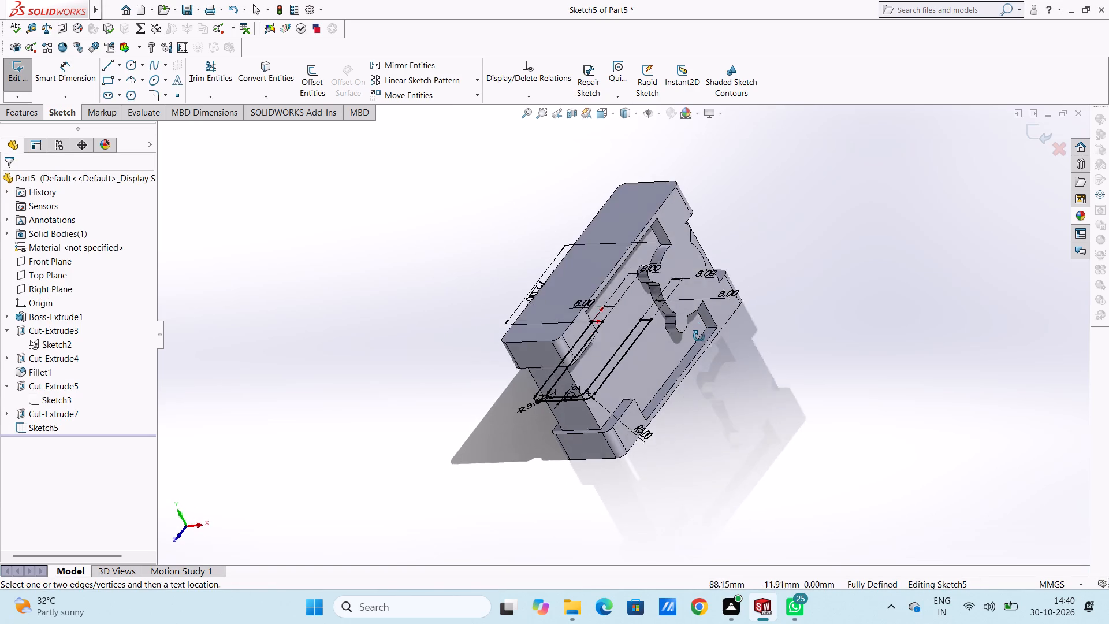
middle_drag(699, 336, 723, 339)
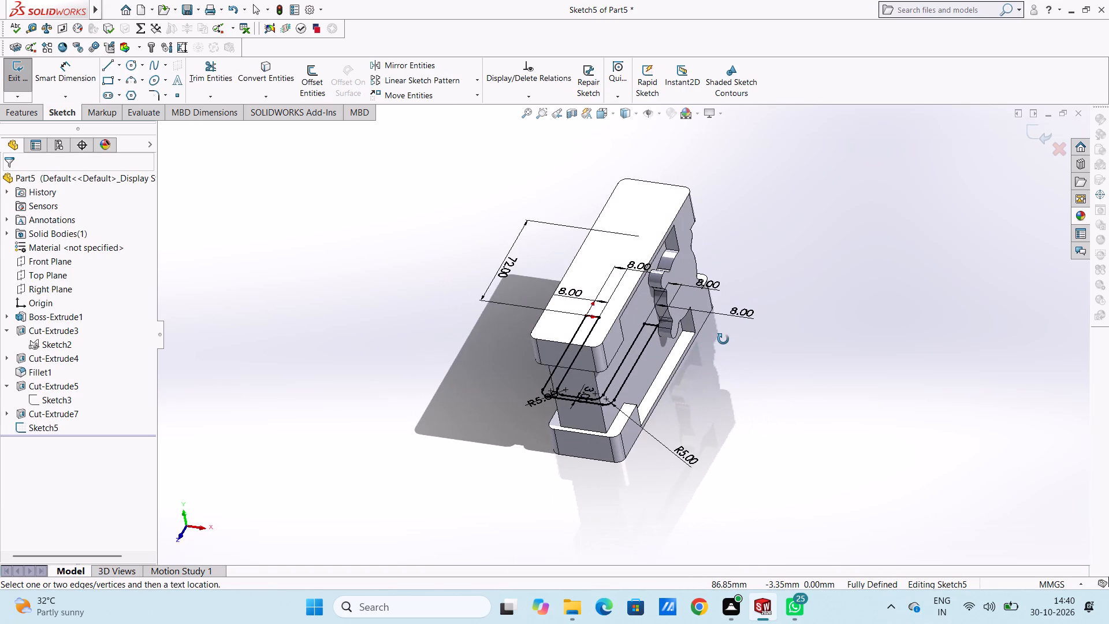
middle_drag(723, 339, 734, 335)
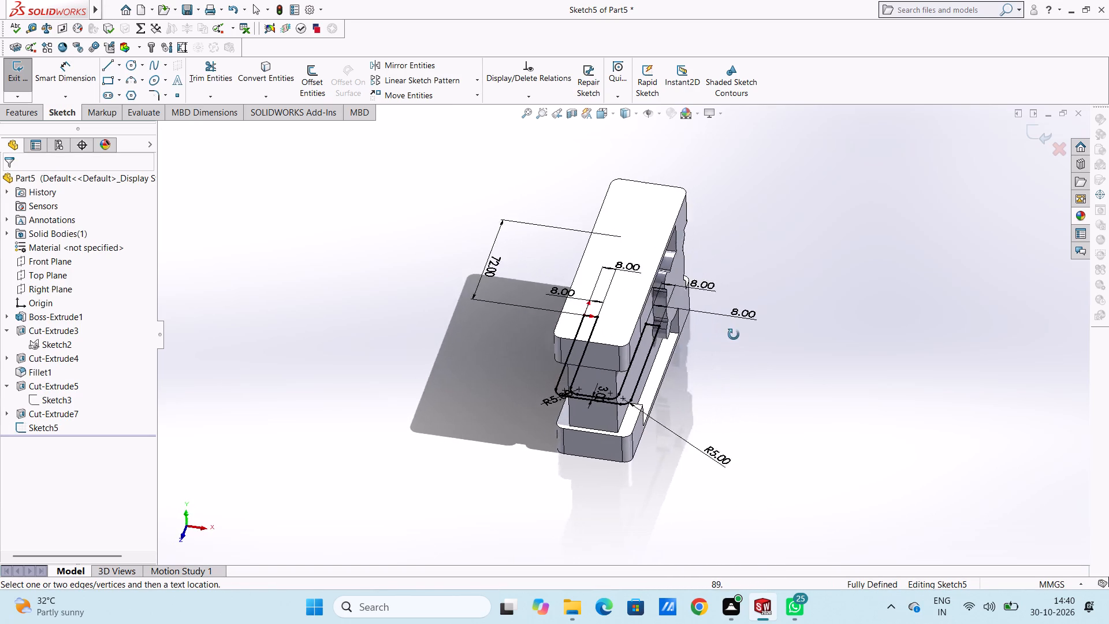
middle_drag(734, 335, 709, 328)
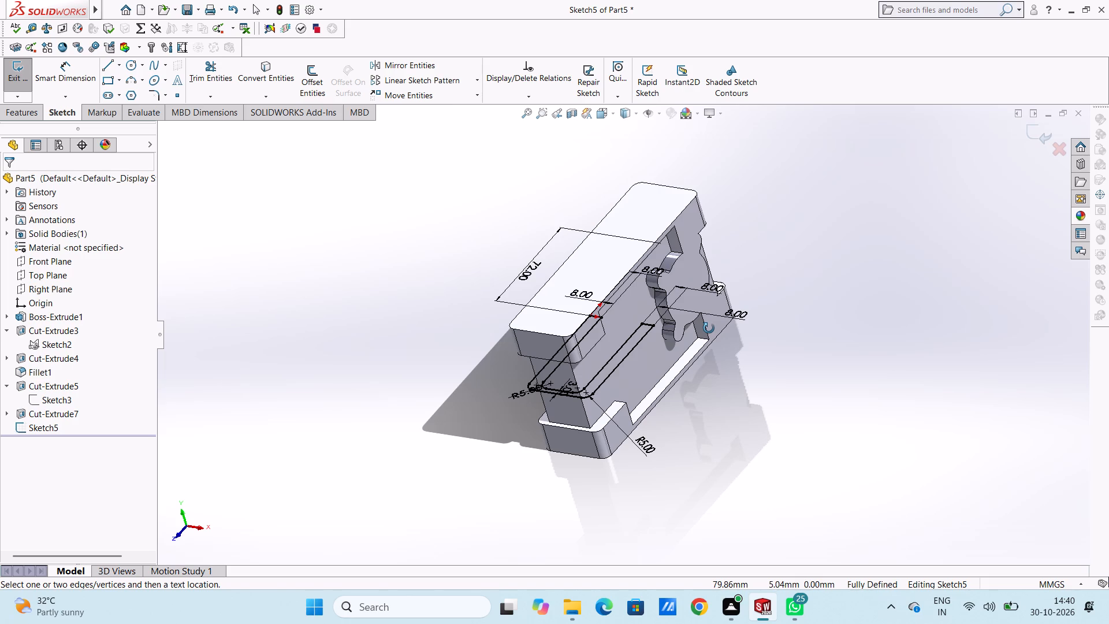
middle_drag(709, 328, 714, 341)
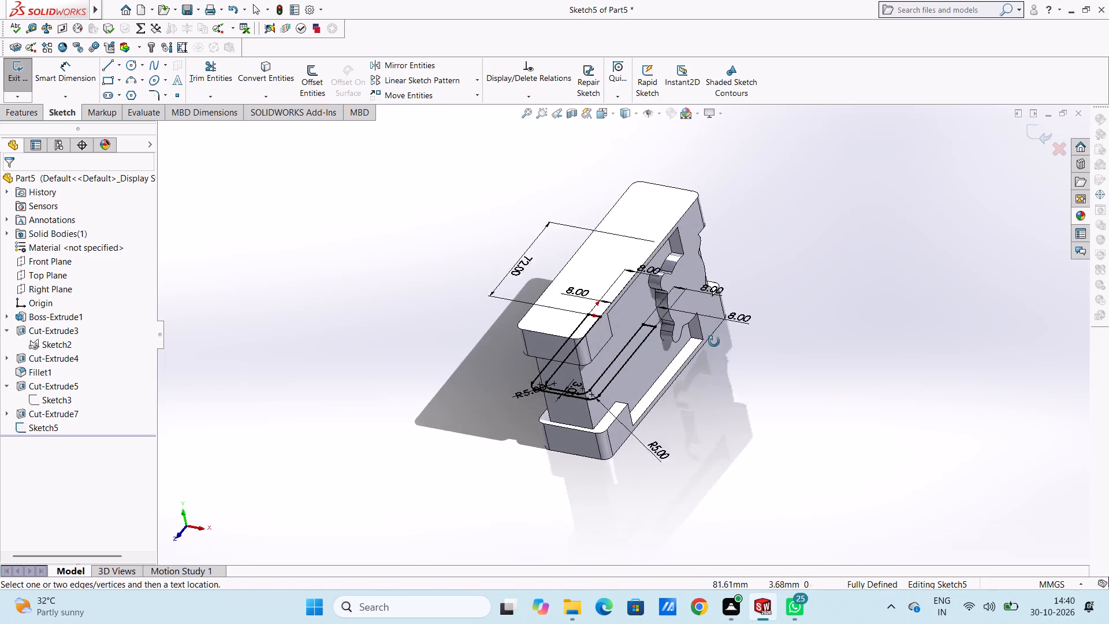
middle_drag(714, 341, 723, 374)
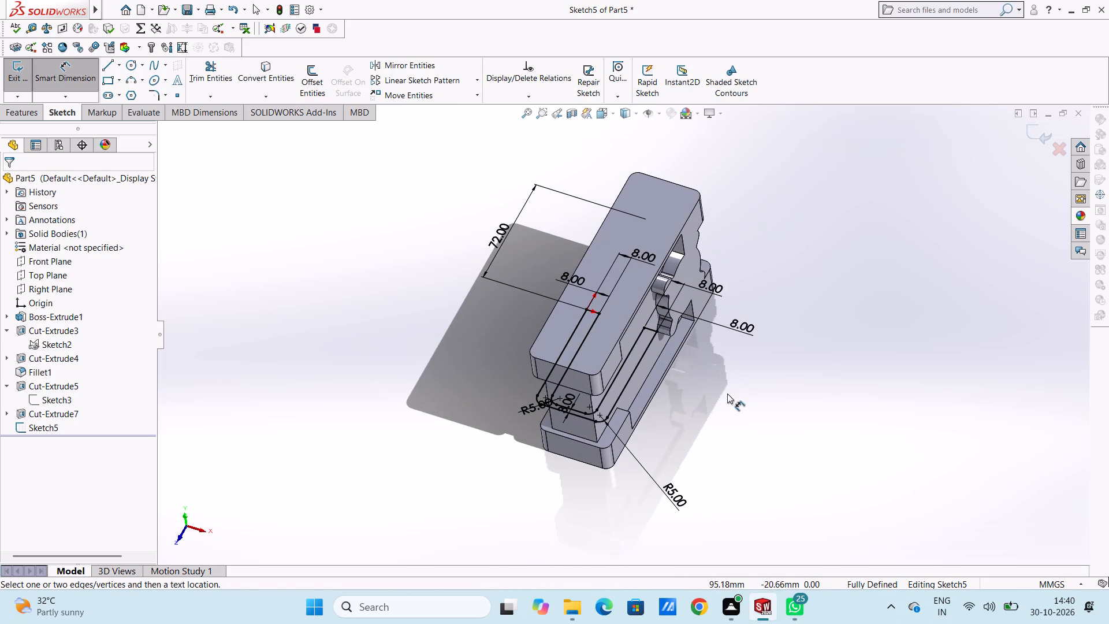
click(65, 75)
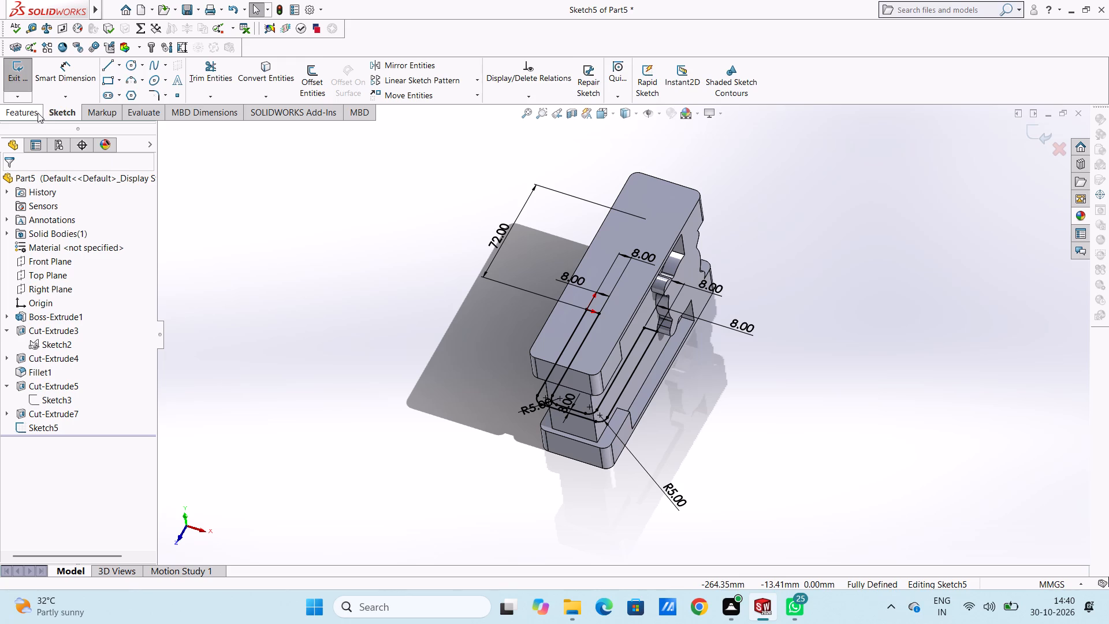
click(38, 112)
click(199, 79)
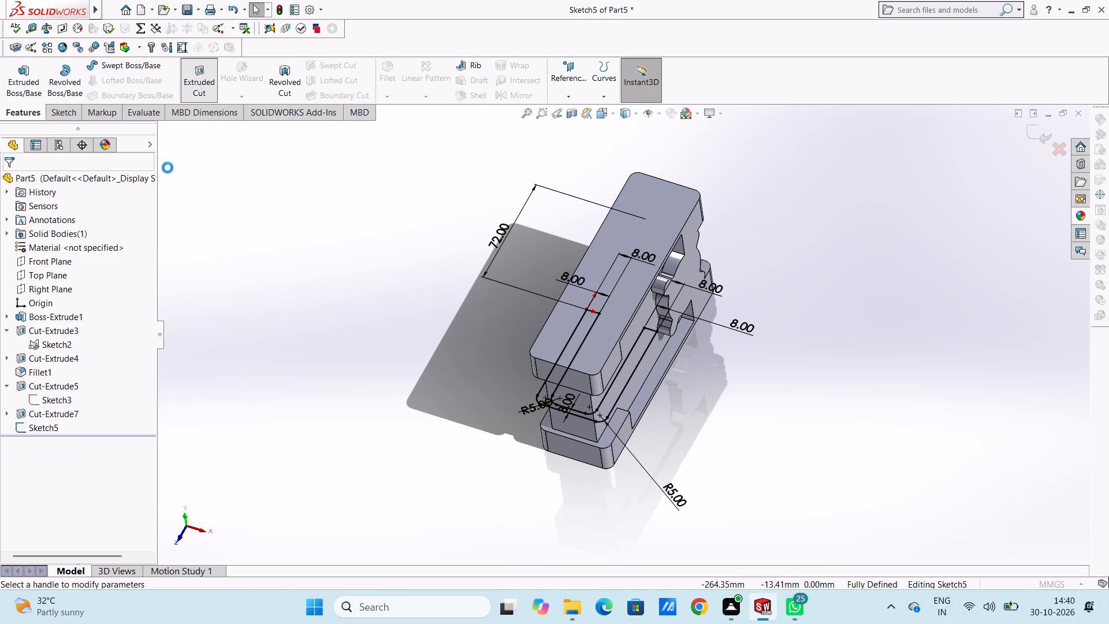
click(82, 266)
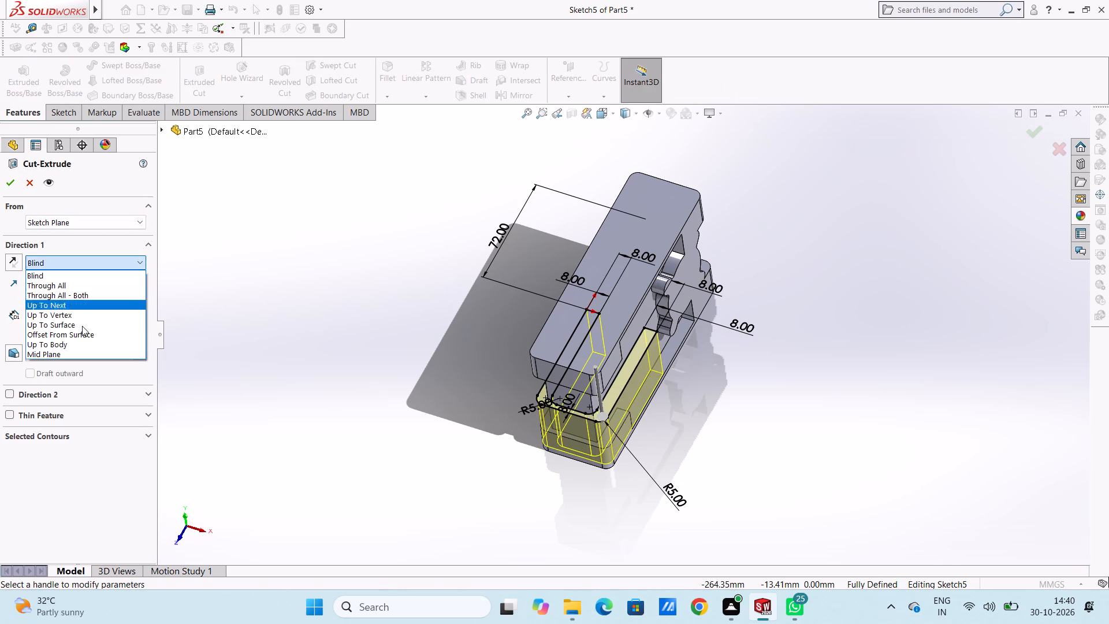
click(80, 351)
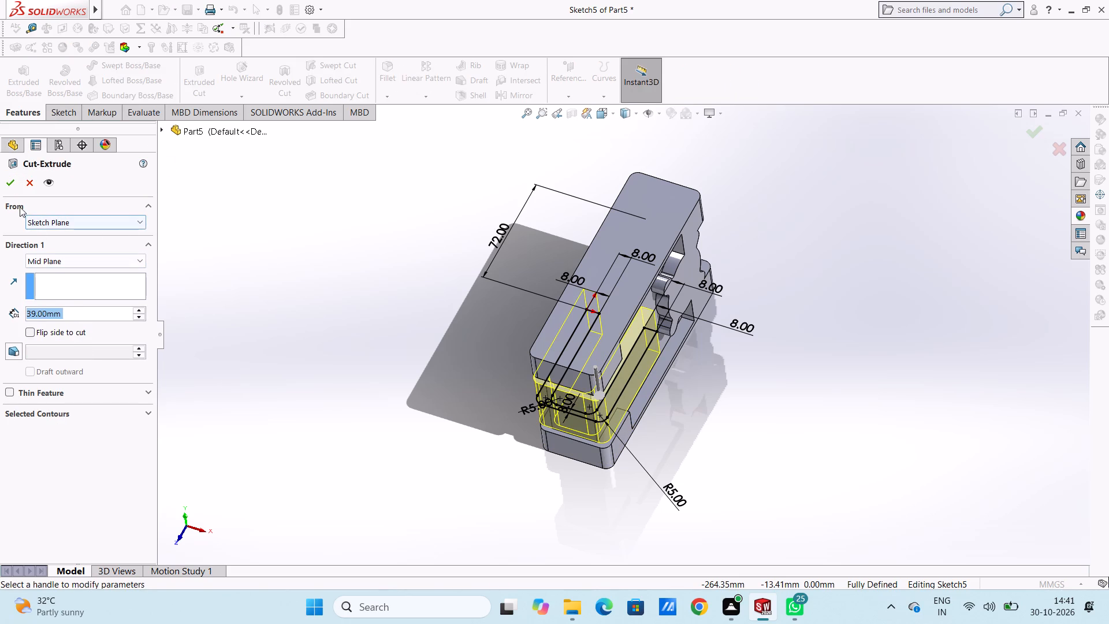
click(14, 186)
Examine the shape of the new cut at the block's front end and side faces from several angles.
click(278, 309)
middle_drag(363, 363, 378, 298)
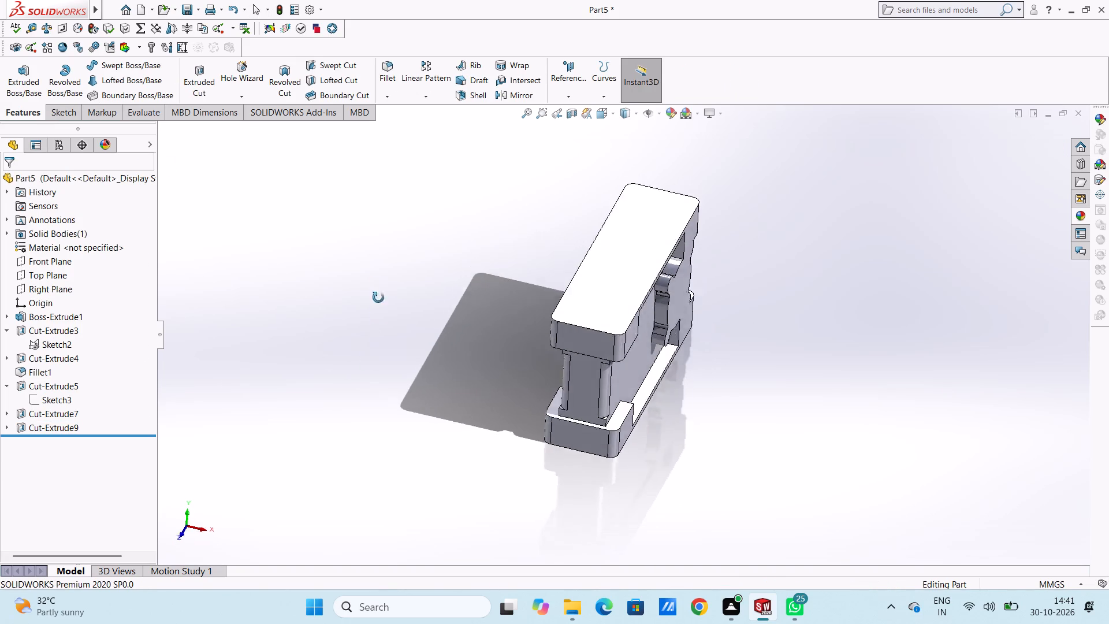
middle_drag(378, 298, 314, 219)
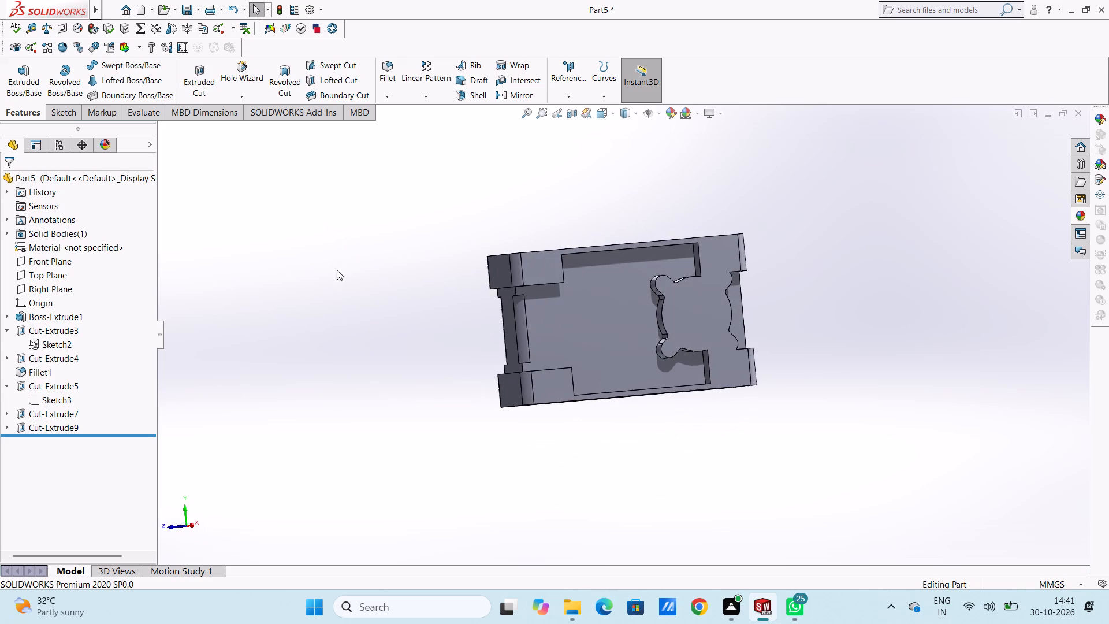
middle_drag(355, 295, 386, 206)
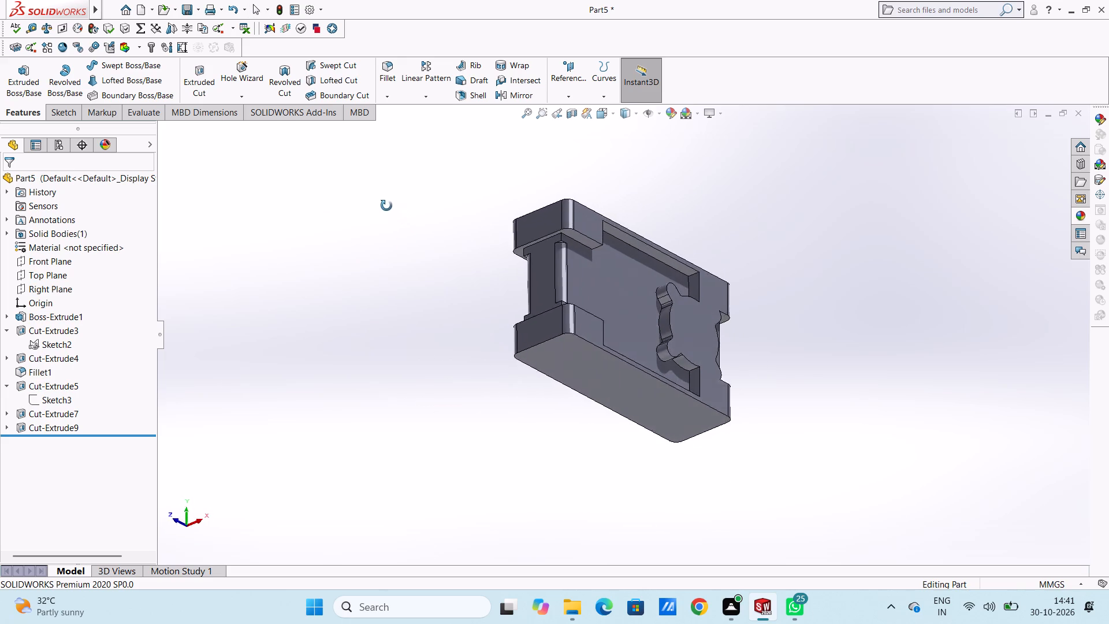
middle_drag(386, 206, 391, 248)
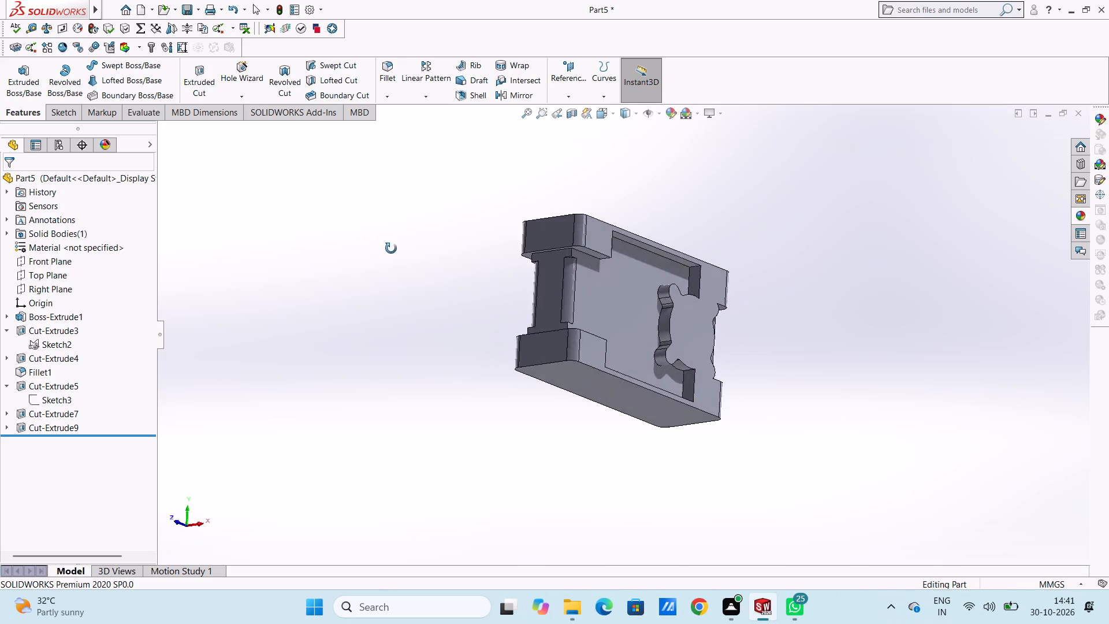
middle_drag(391, 248, 366, 400)
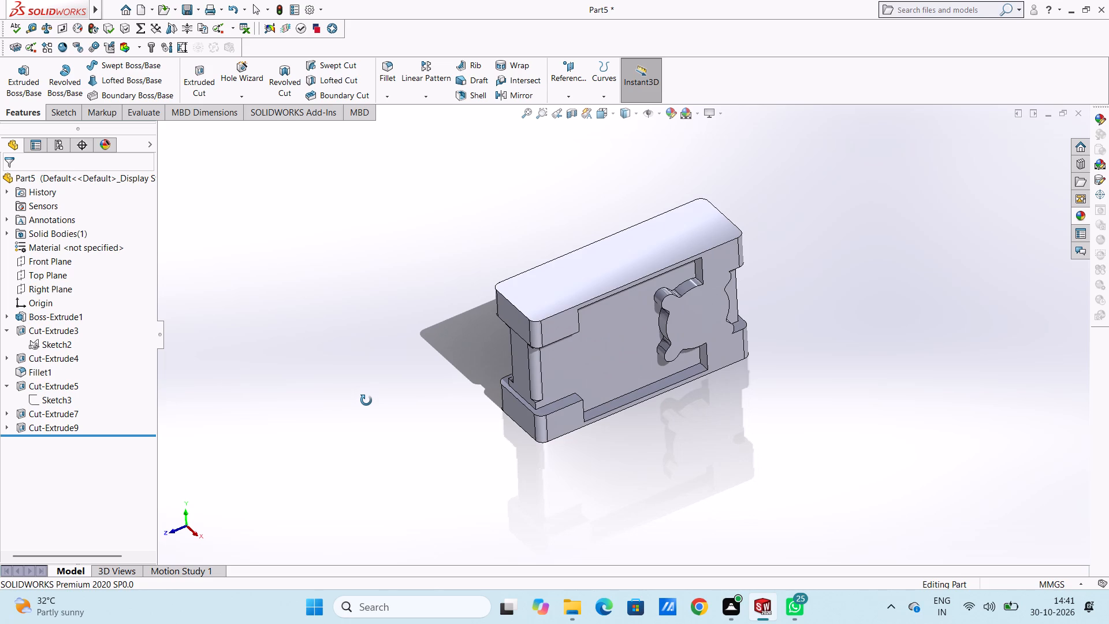
middle_drag(366, 400, 406, 404)
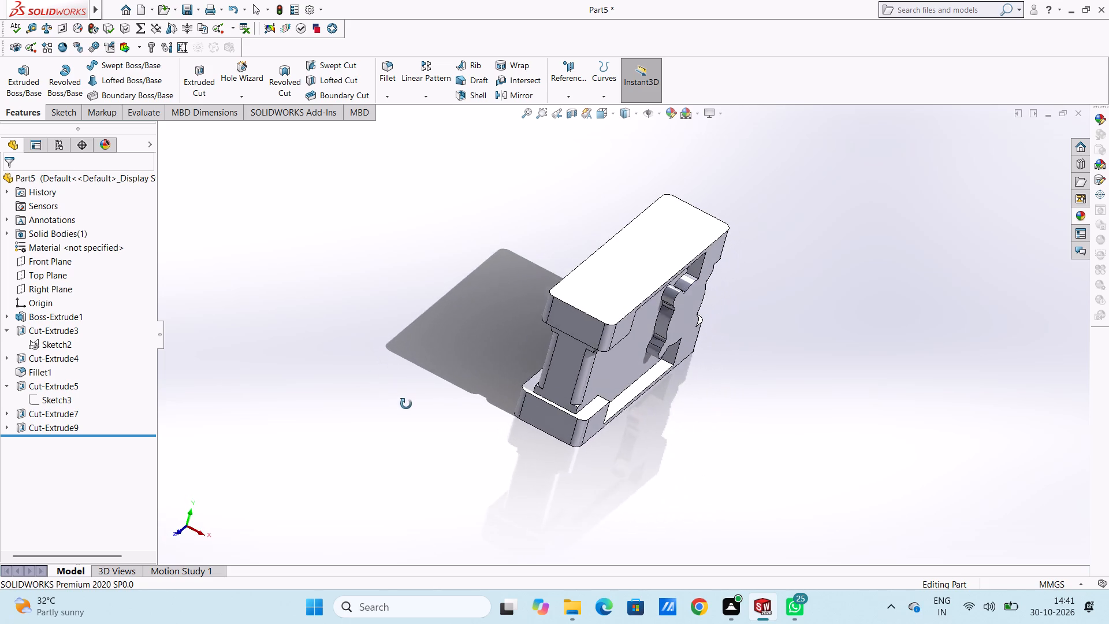
middle_drag(406, 404, 384, 320)
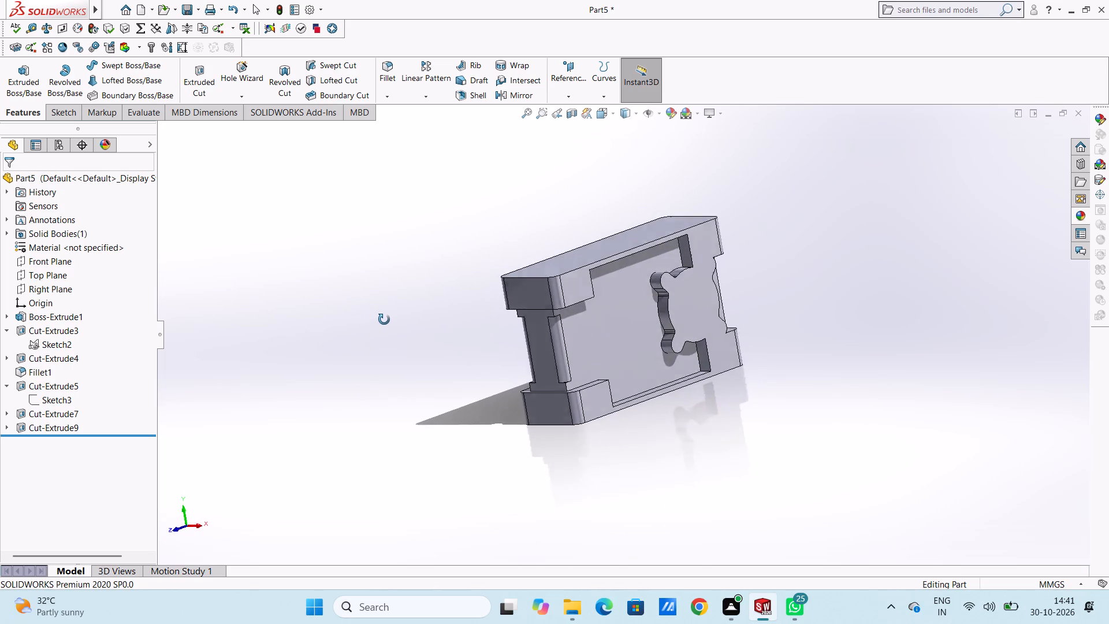
middle_drag(384, 320, 386, 320)
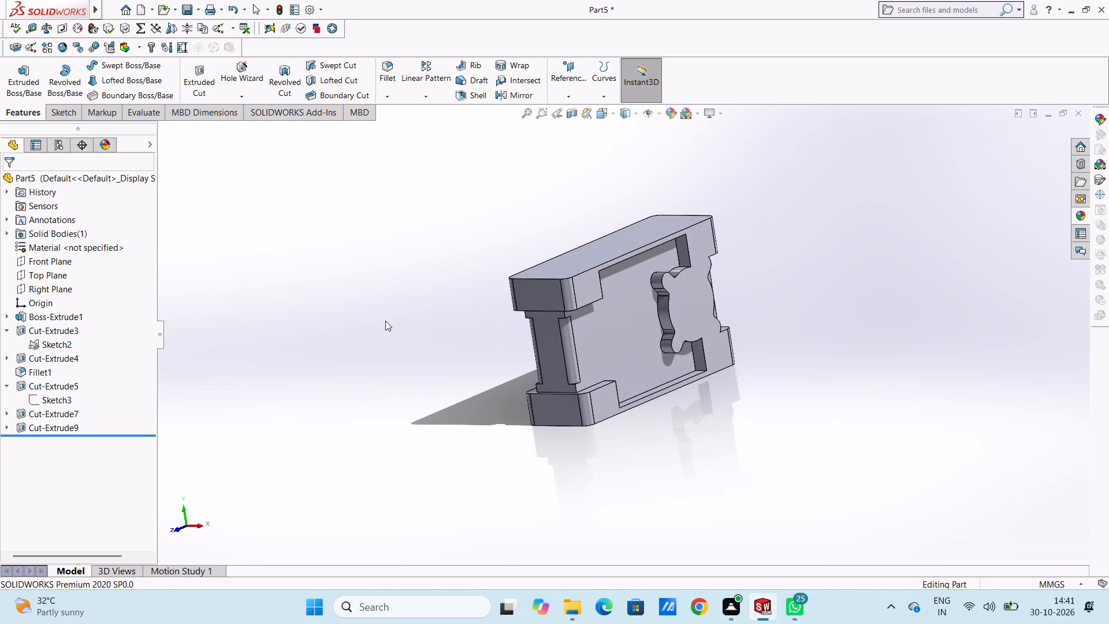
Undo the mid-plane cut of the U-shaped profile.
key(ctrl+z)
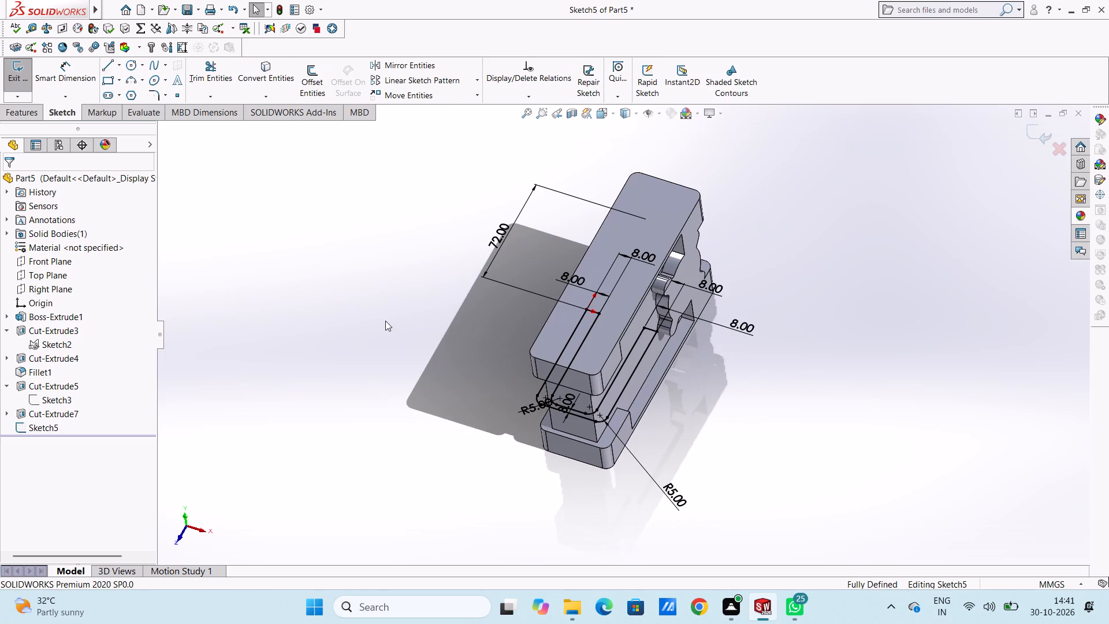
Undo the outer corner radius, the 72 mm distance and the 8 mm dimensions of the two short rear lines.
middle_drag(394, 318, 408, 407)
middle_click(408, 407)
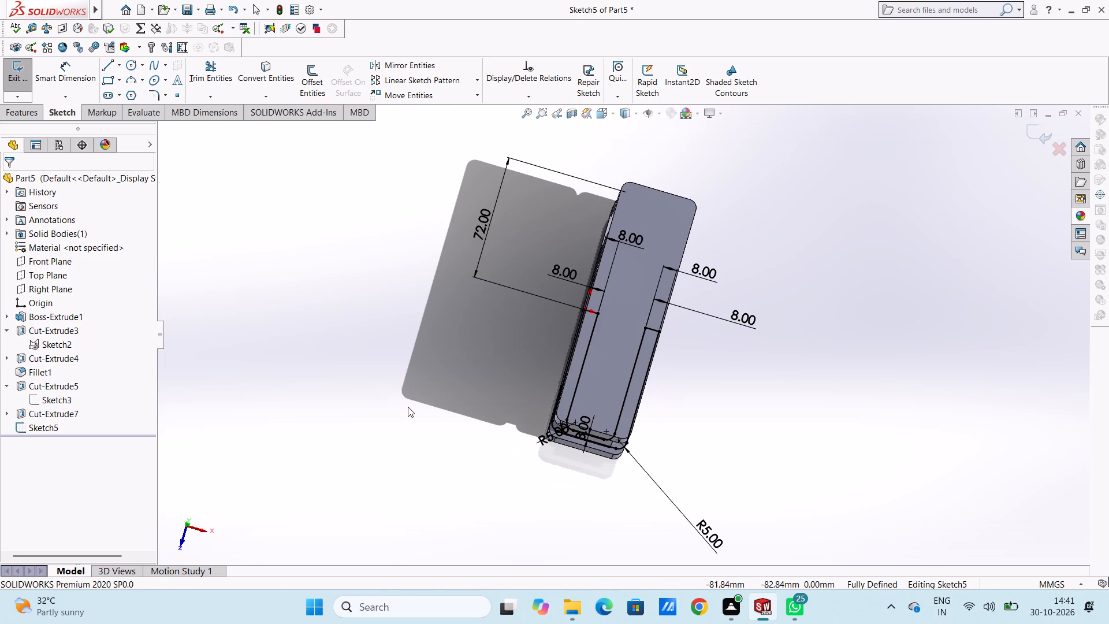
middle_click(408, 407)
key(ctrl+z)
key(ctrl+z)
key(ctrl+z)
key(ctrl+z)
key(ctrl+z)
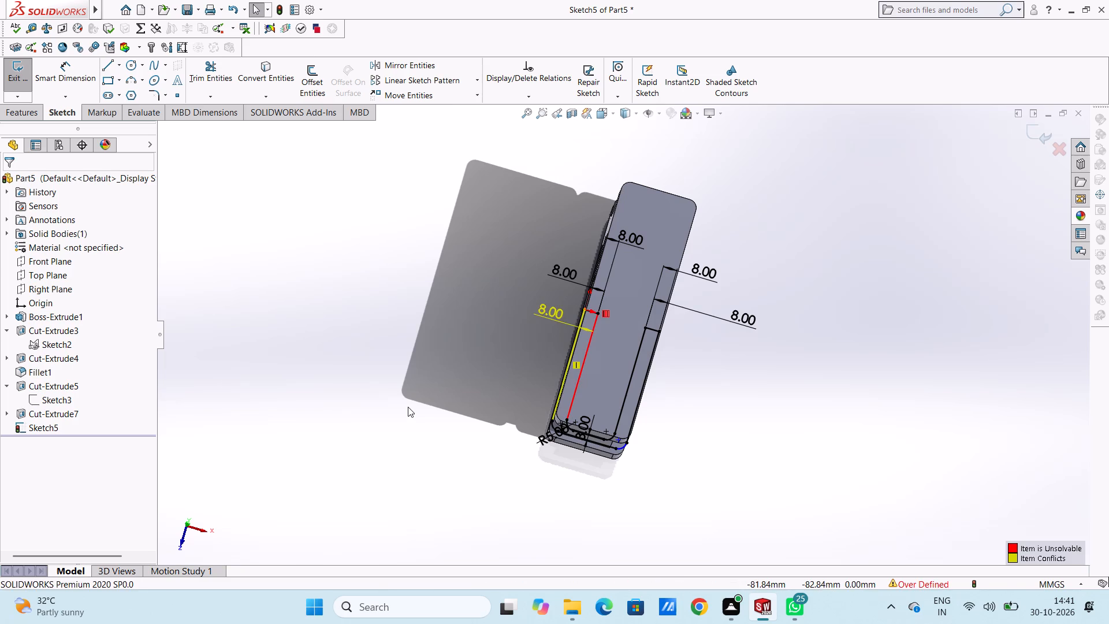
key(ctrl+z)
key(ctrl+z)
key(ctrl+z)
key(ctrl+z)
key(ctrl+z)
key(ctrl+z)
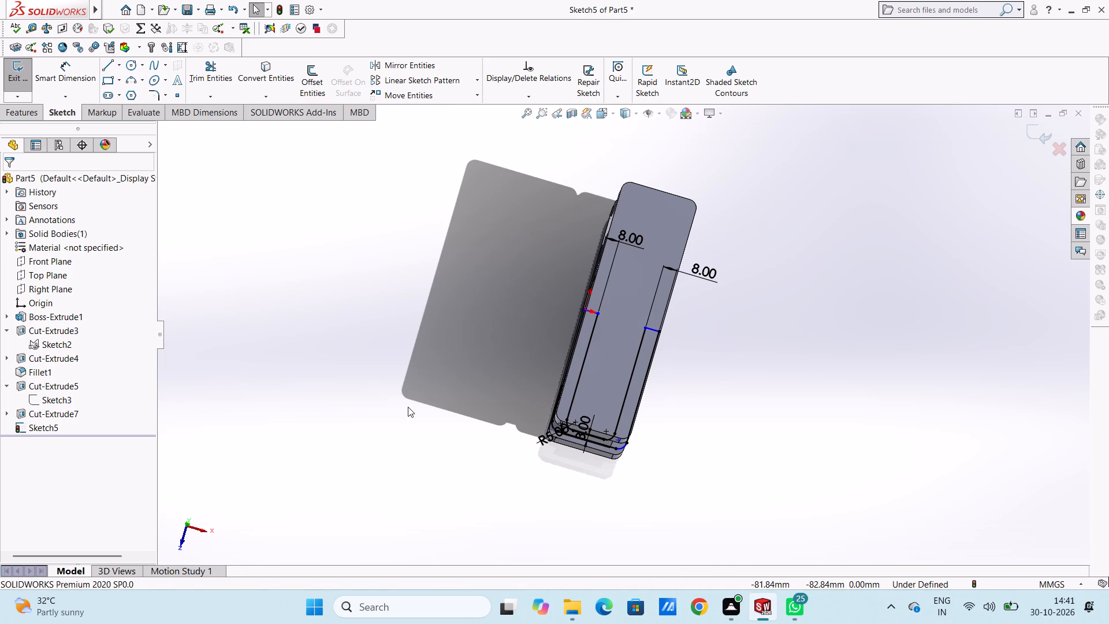
Delete the outer side line of the U-shaped profile that starts at the origin.
key(ctrl+5)
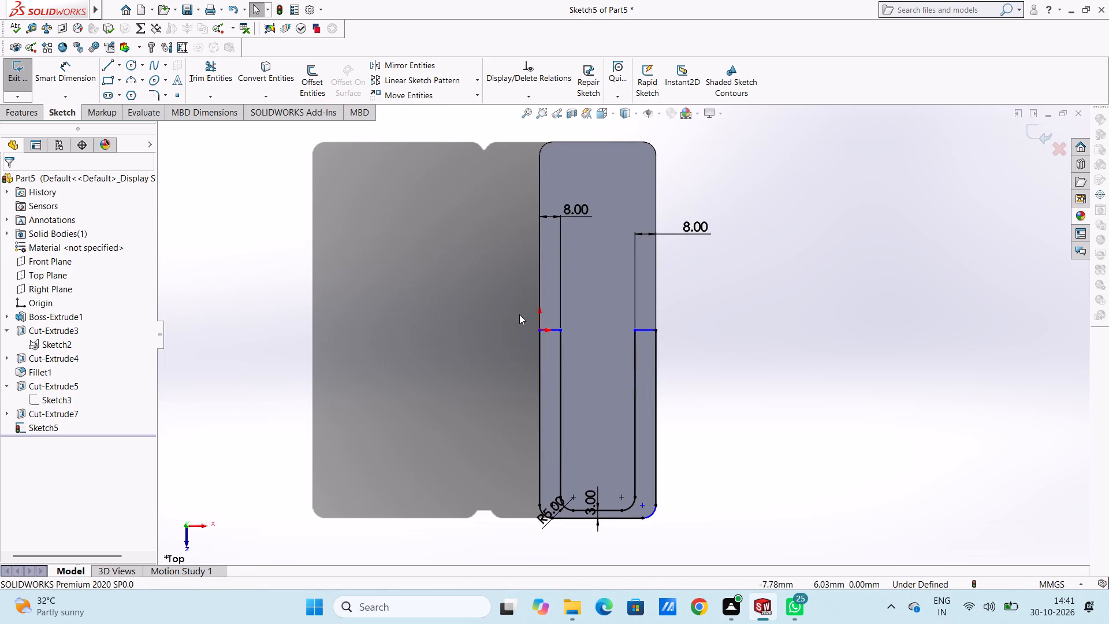
scroll(741, 319, up, 3)
scroll(641, 443, down, 3)
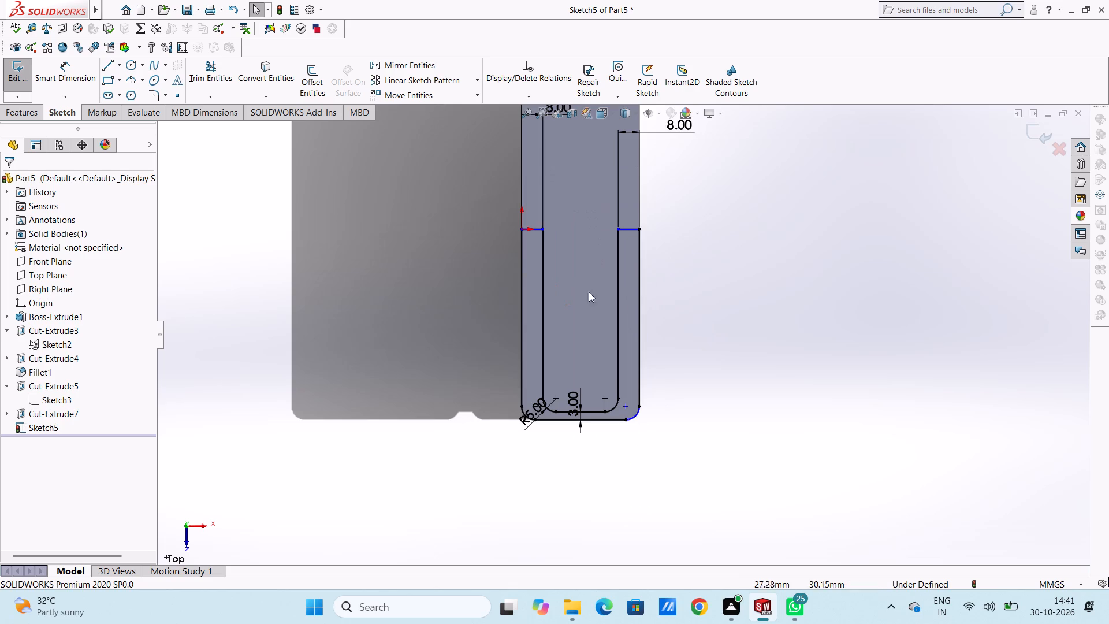
click(522, 263)
right_click(404, 230)
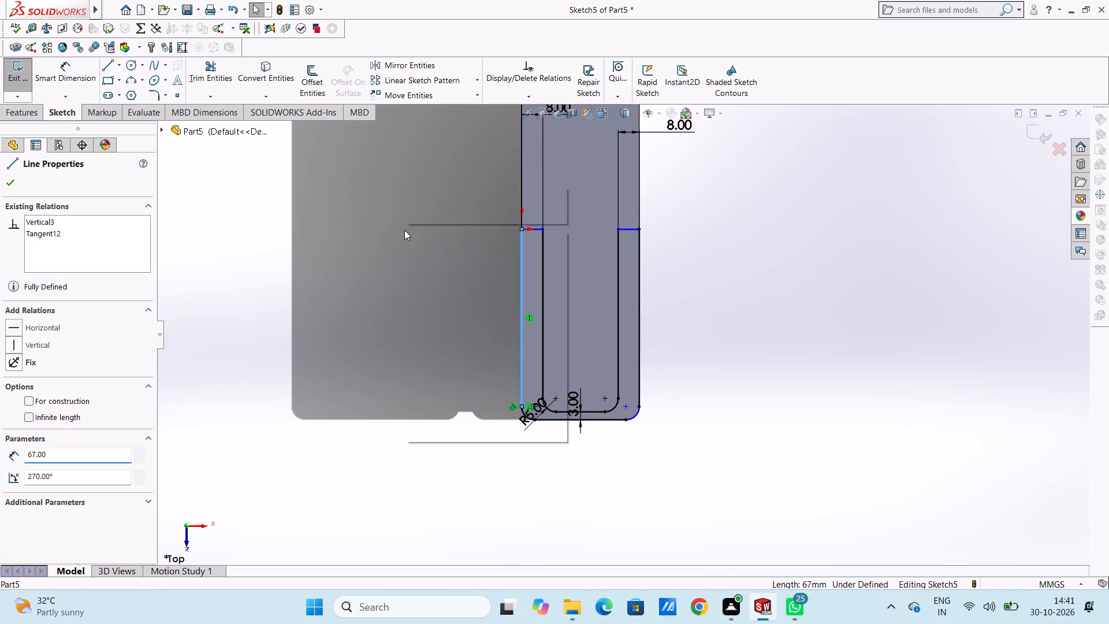
click(421, 381)
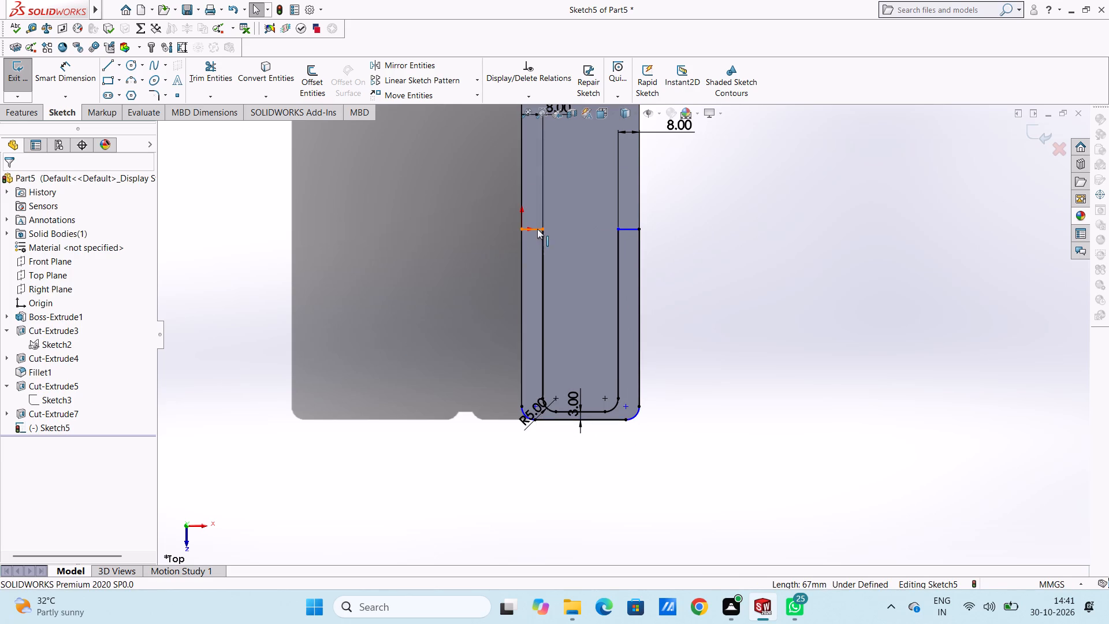
Delete the two short rear lines that join the inner and outer sides of the U-shaped profile.
click(536, 226)
right_click(382, 222)
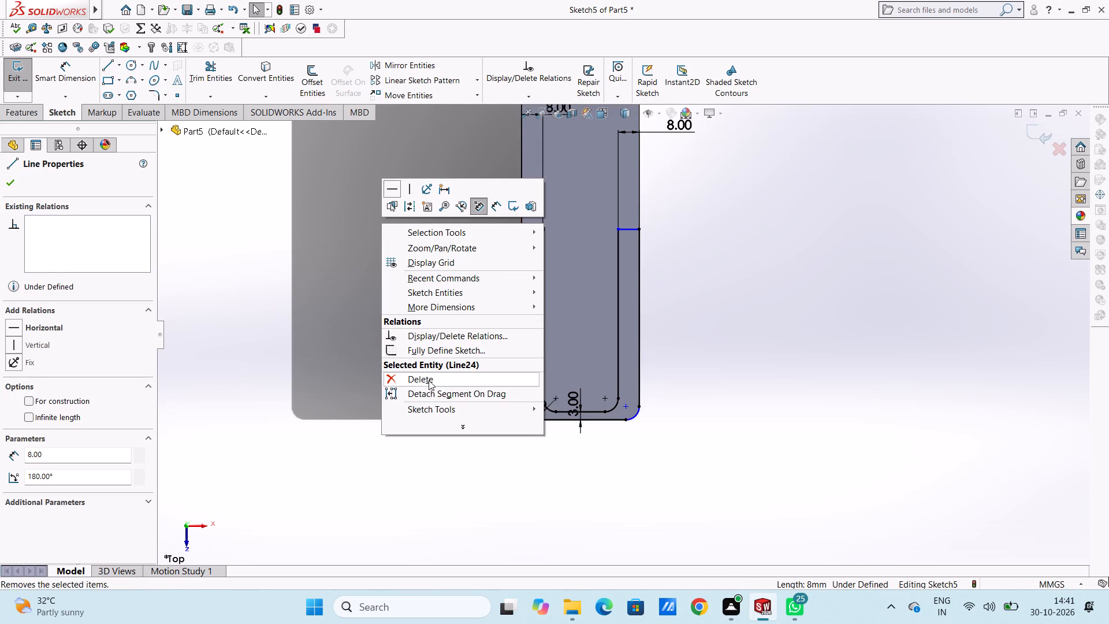
click(429, 380)
click(411, 325)
click(630, 231)
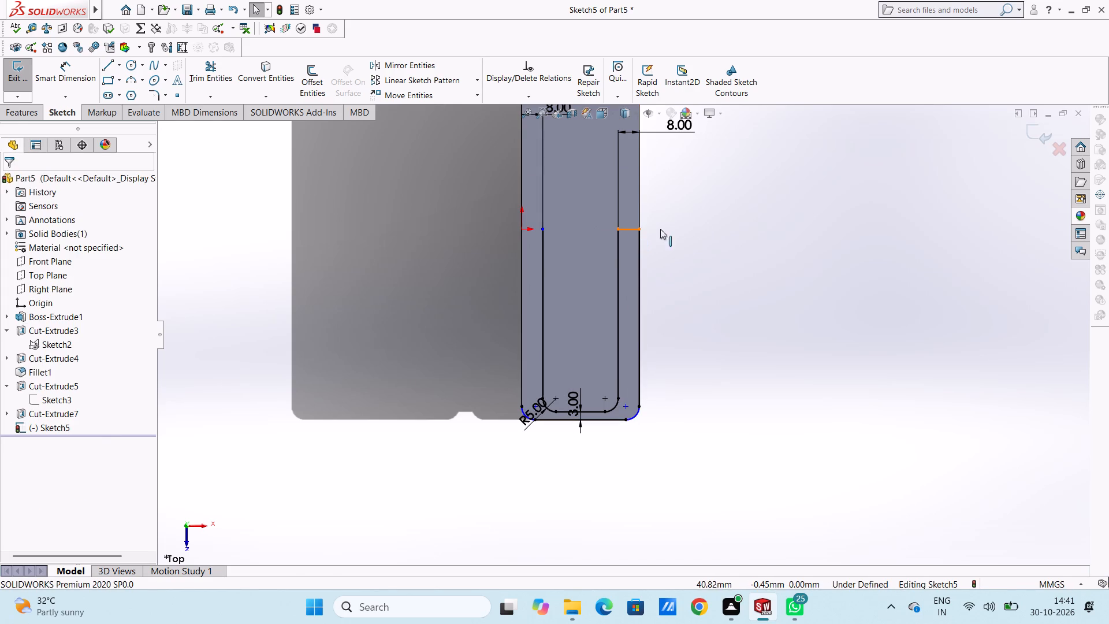
right_click(798, 198)
right_click(899, 155)
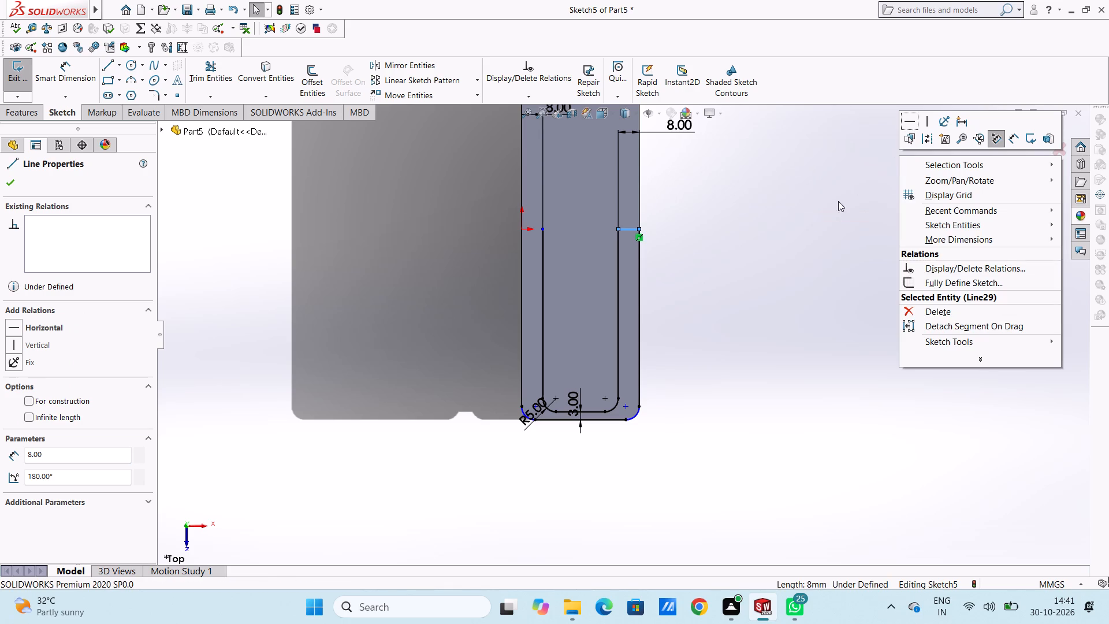
click(907, 311)
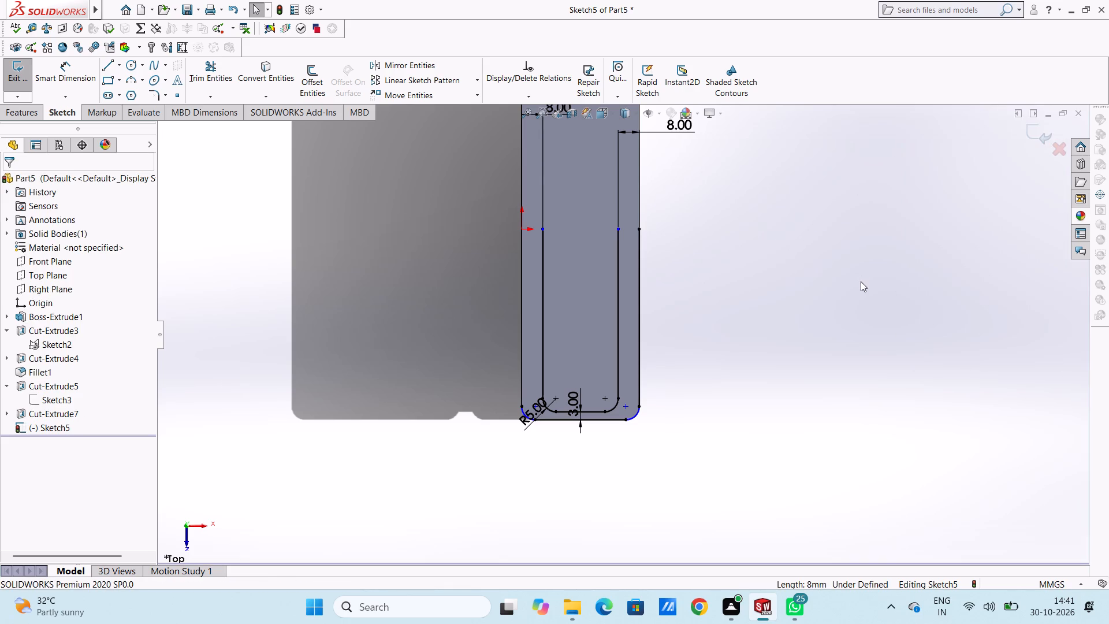
Delete the outer side line of the U-shaped profile on the side away from the origin.
click(642, 367)
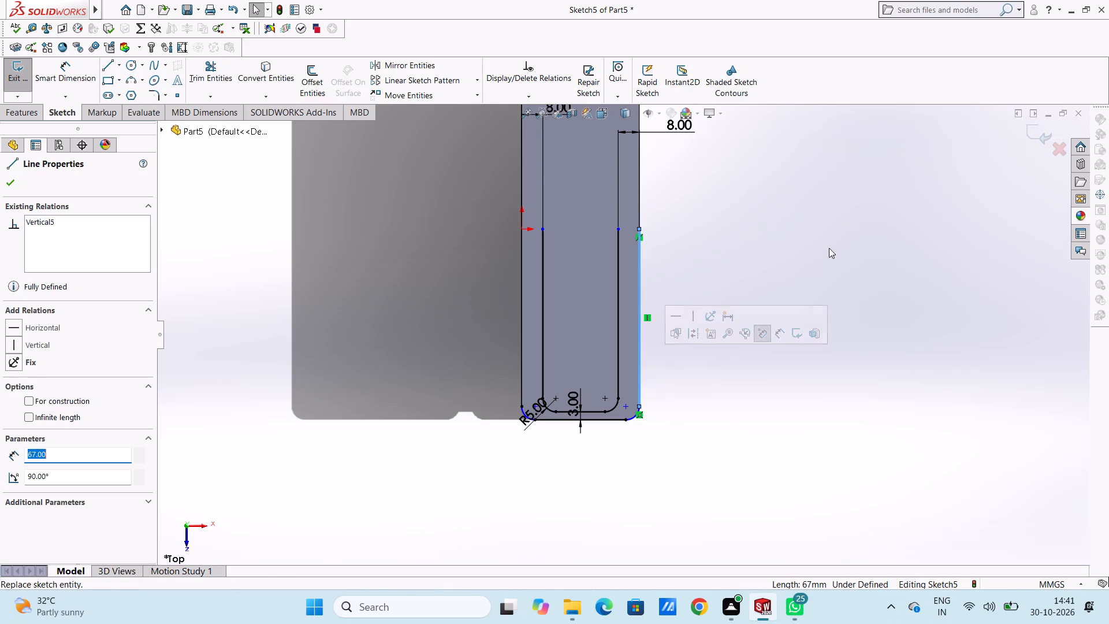
right_click(833, 230)
click(883, 384)
click(816, 363)
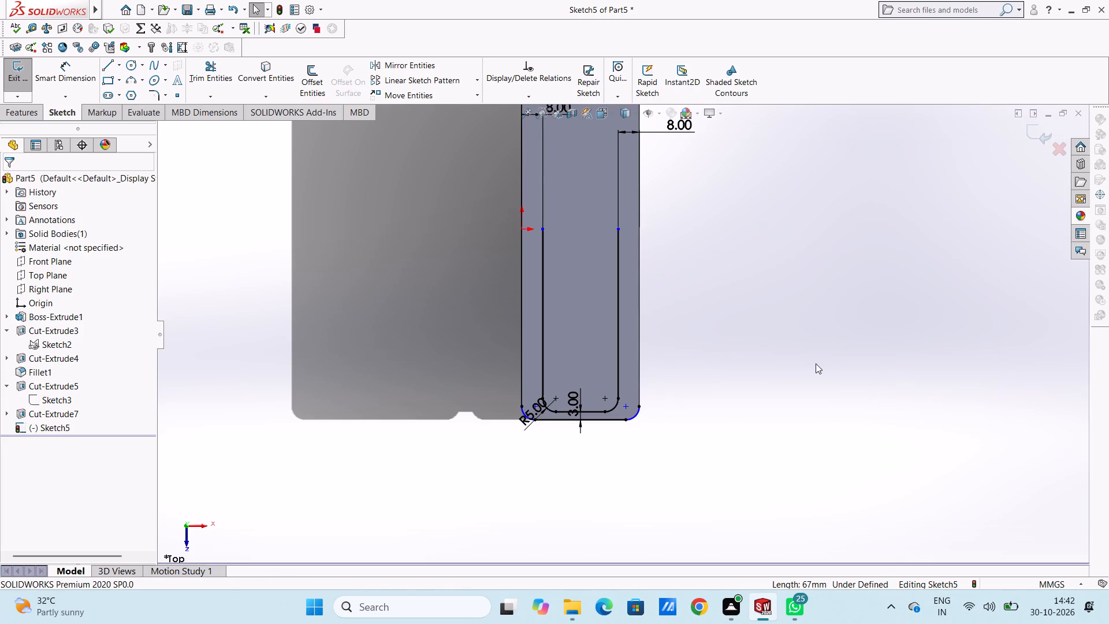
Delete the outer end line of the U-shaped profile and the outer corner arc on the side away from the origin.
click(614, 422)
right_click(869, 208)
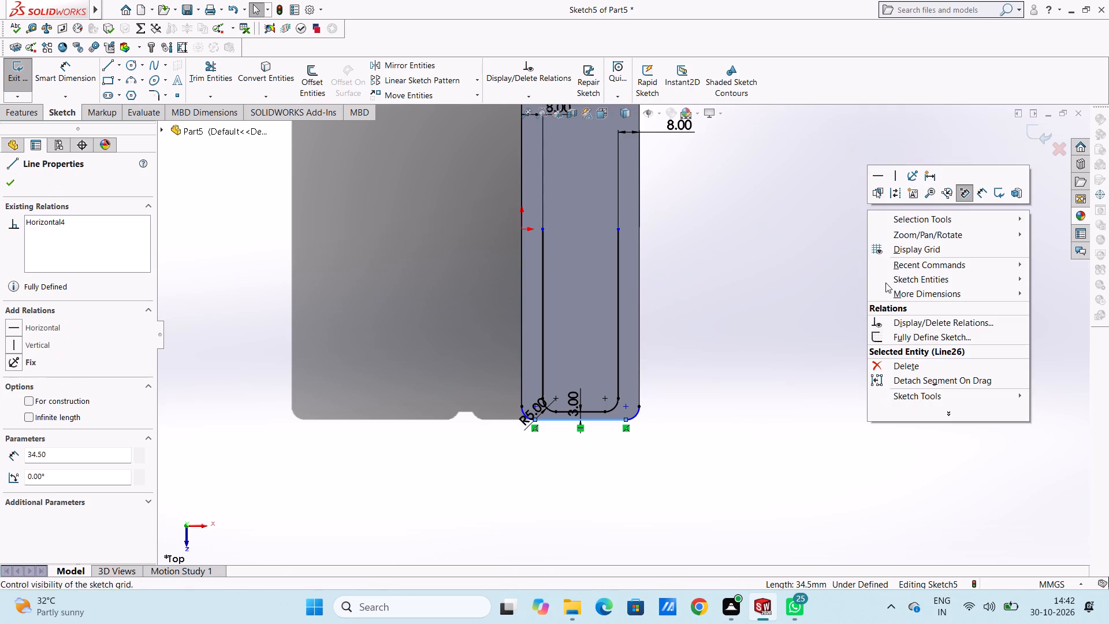
click(895, 369)
click(803, 332)
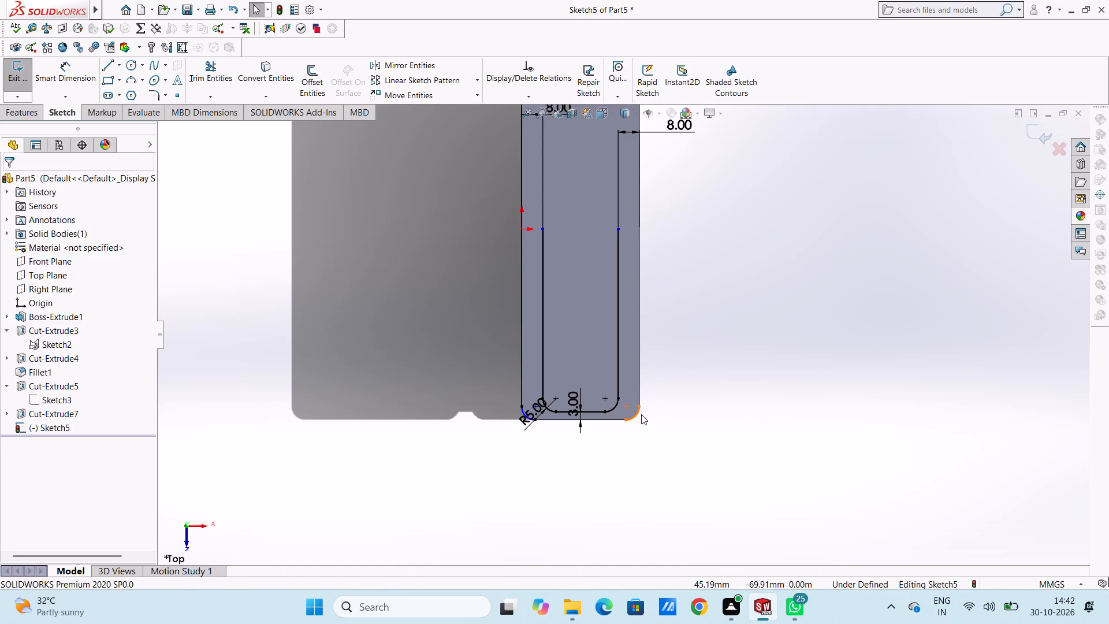
click(641, 414)
right_click(830, 203)
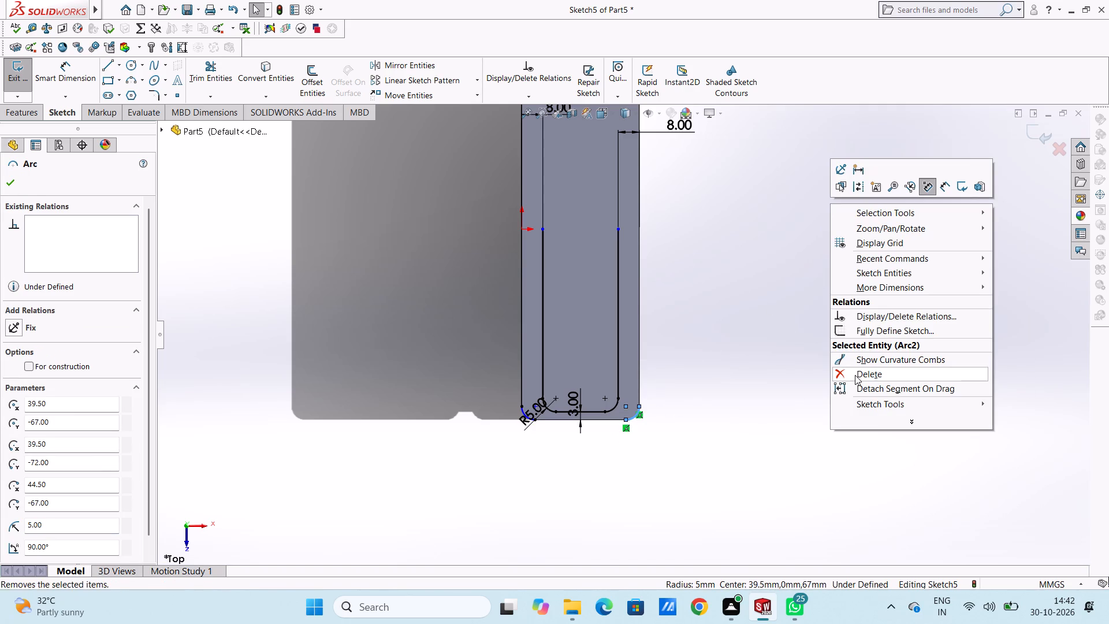
click(855, 375)
click(806, 341)
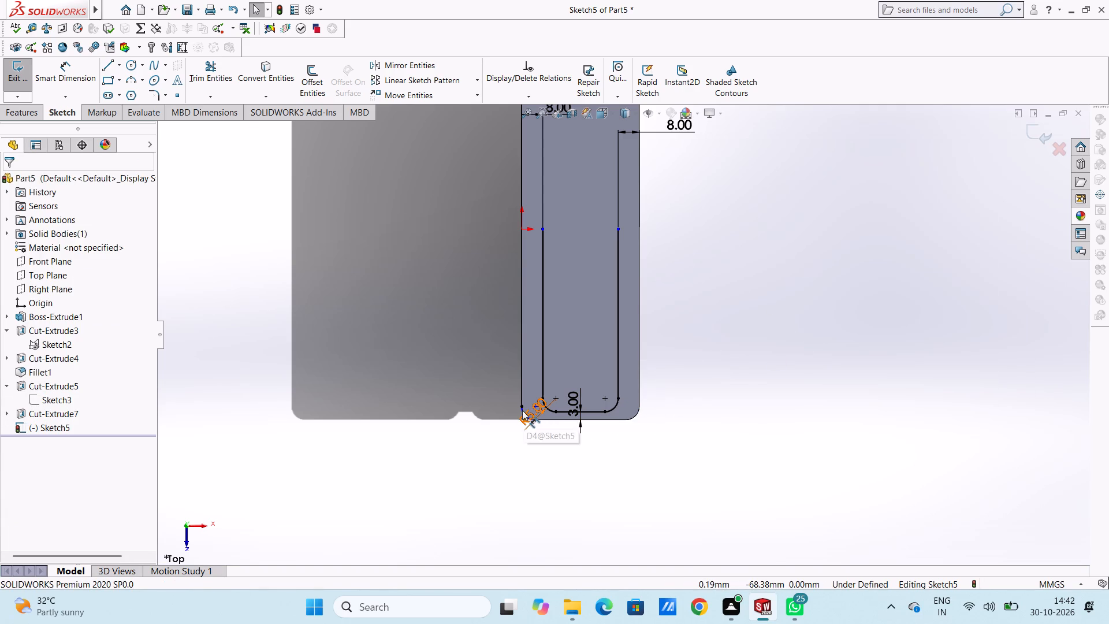
Delete the corner radius dimension and the remaining outer corner arc on the origin side of the U-shaped profile.
click(523, 412)
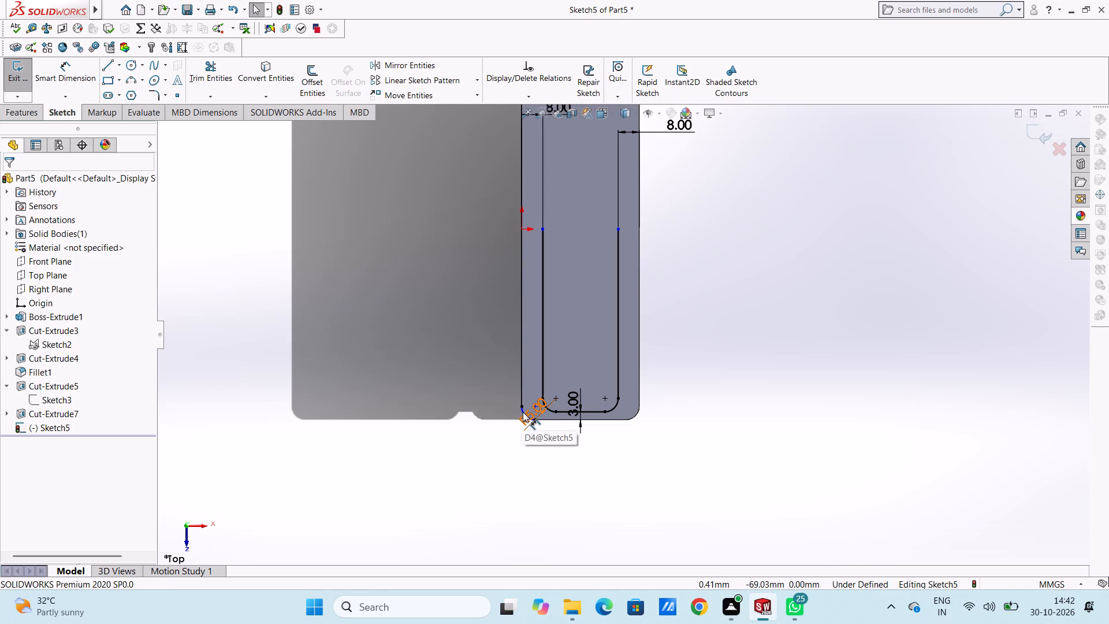
right_click(390, 287)
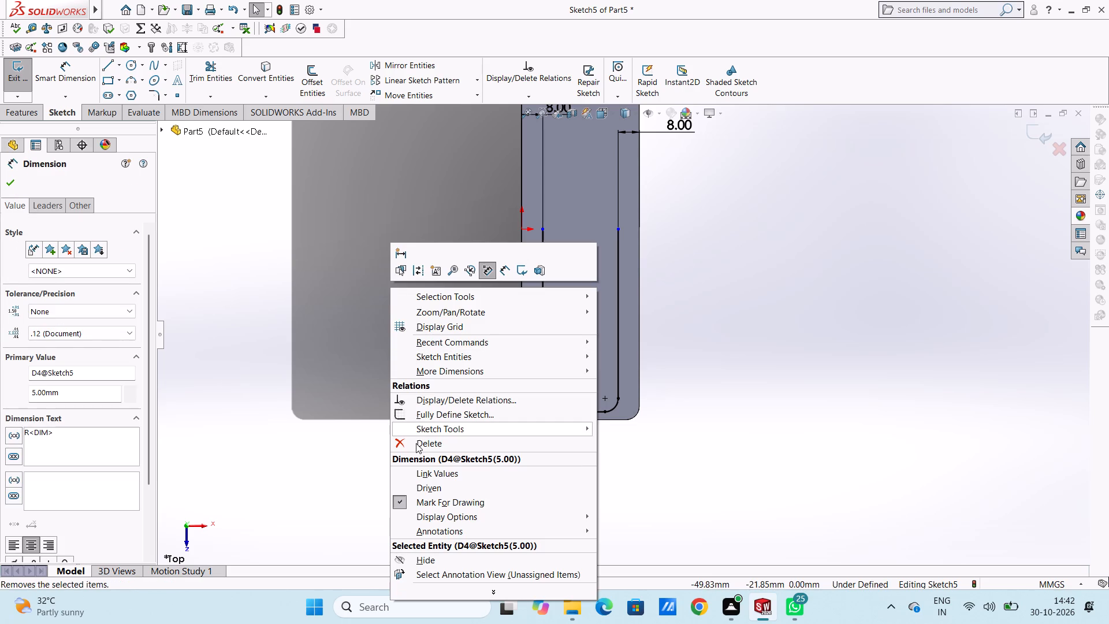
click(416, 443)
click(406, 378)
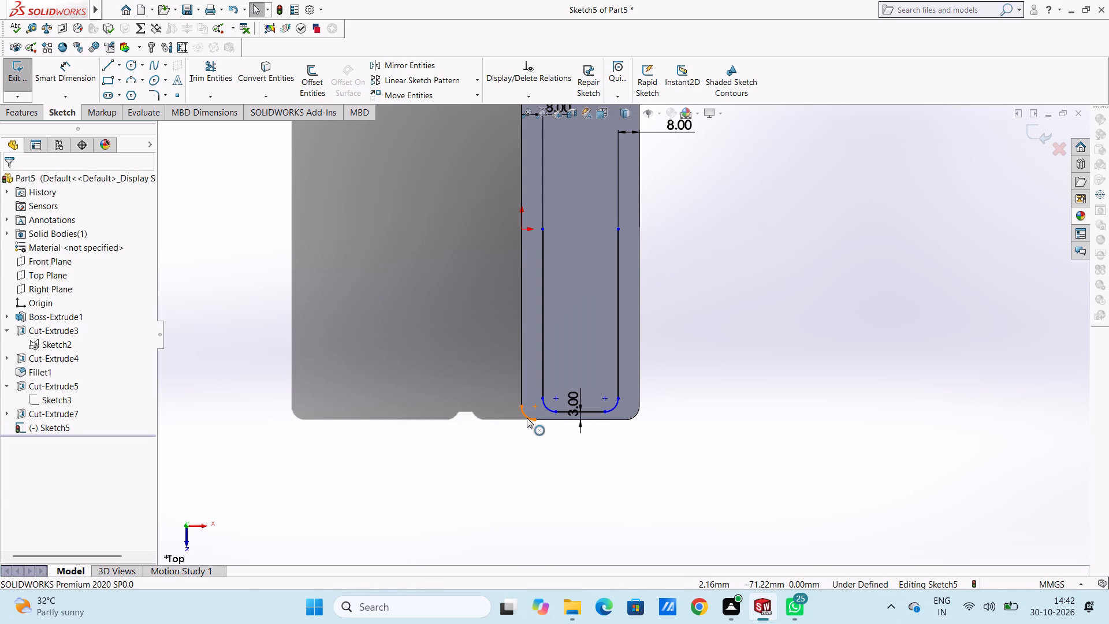
click(527, 418)
right_click(419, 317)
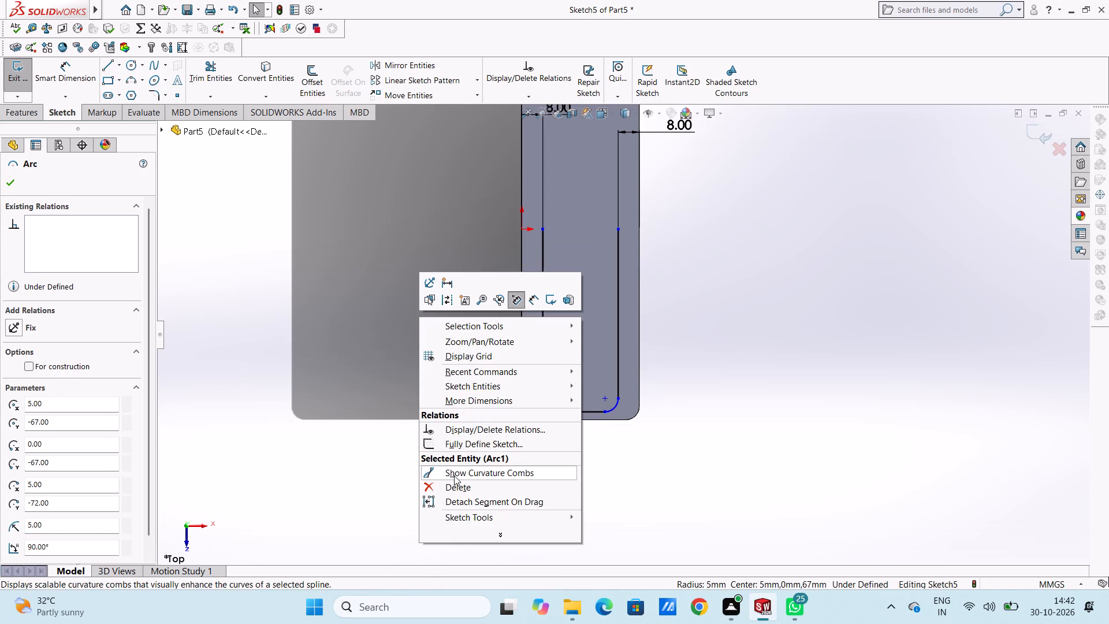
click(455, 482)
click(431, 404)
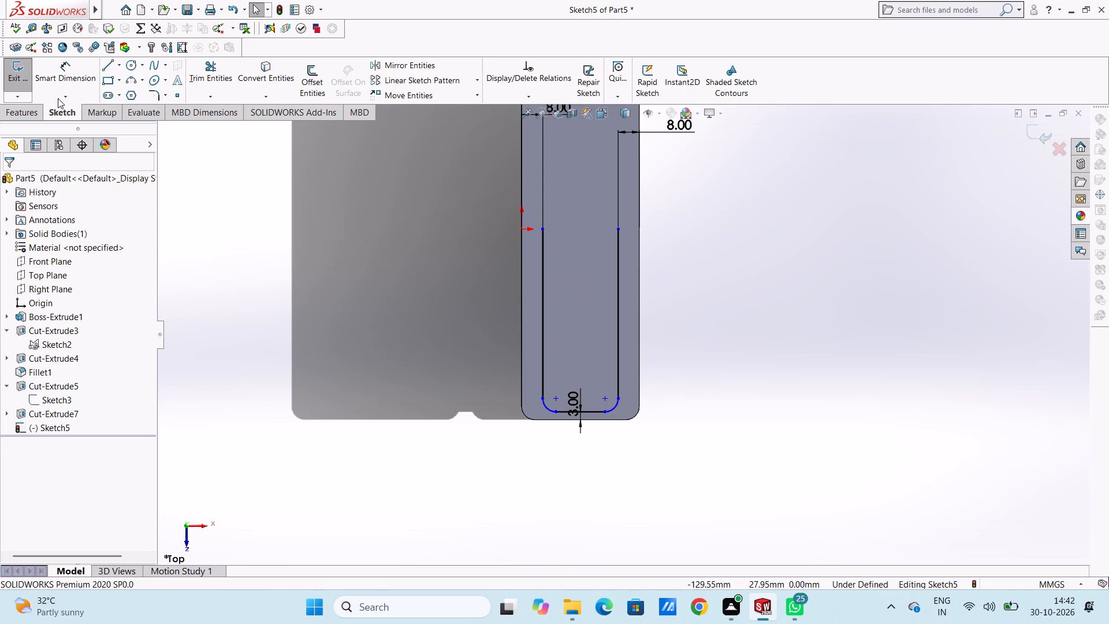
Dimension the radius of the inner profile's rounded corner on the origin side.
click(66, 73)
click(550, 408)
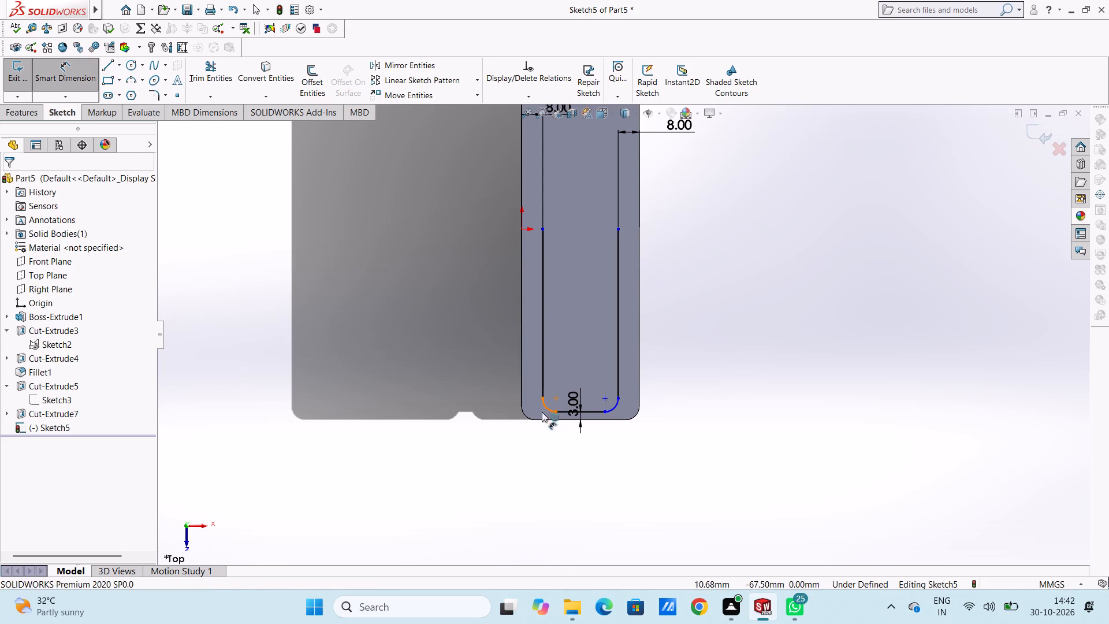
click(376, 463)
click(328, 448)
click(338, 391)
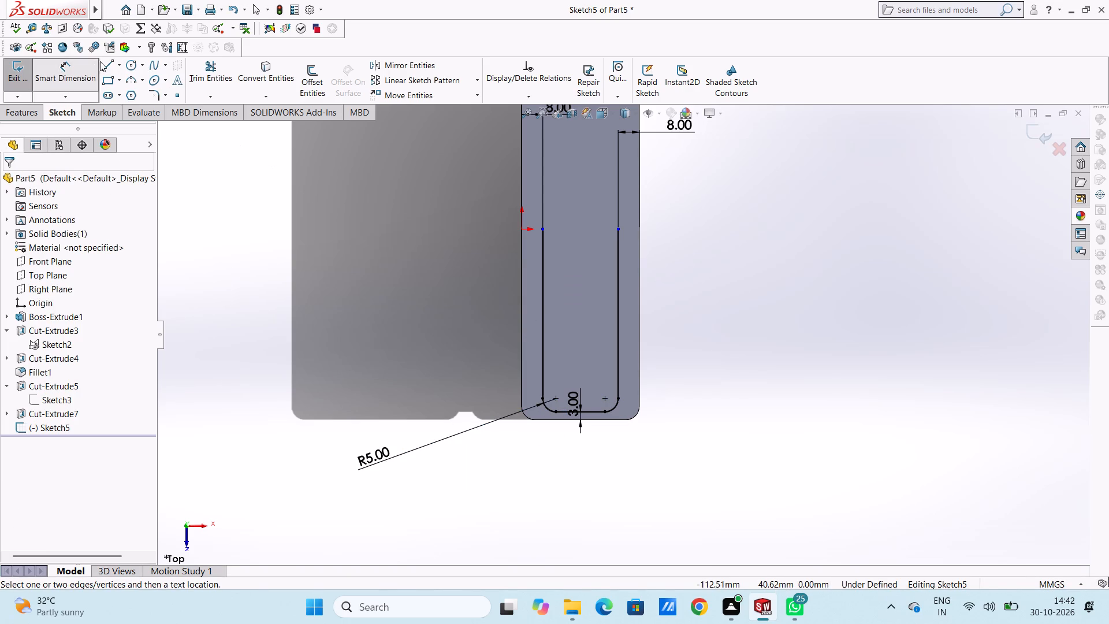
Close the open end of the inner U-shaped profile with a 28.5 mm horizontal line between its two side lines.
click(109, 71)
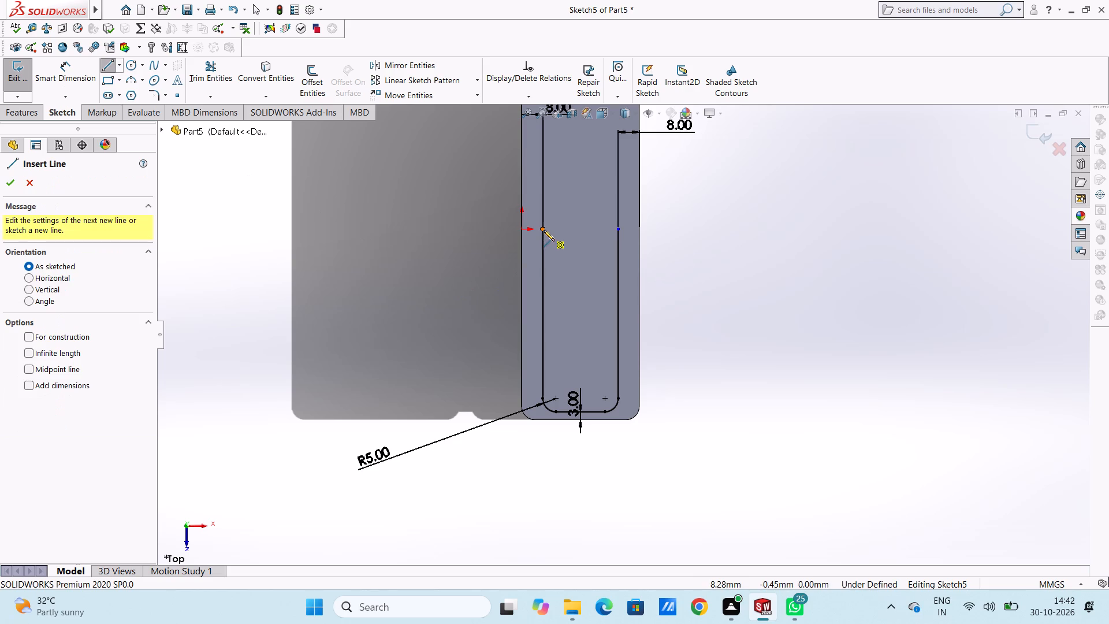
click(544, 230)
click(619, 232)
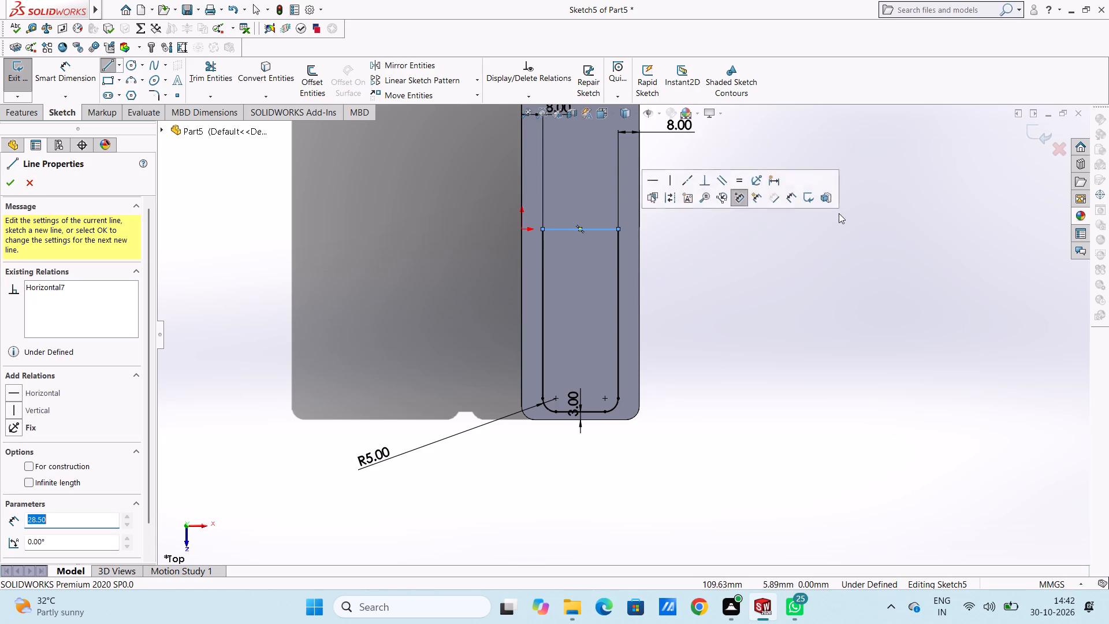
right_click(892, 209)
click(902, 218)
click(782, 251)
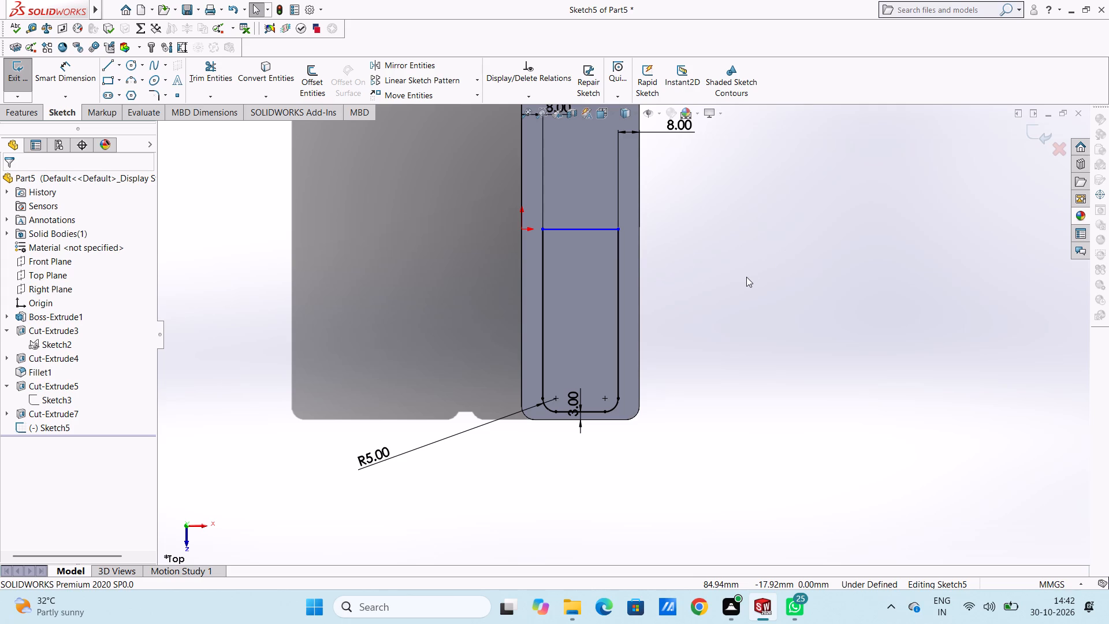
Offset the profile's side line nearest the origin 5 mm inward, with the direction reversed and an offset dimension added.
middle_click(490, 285)
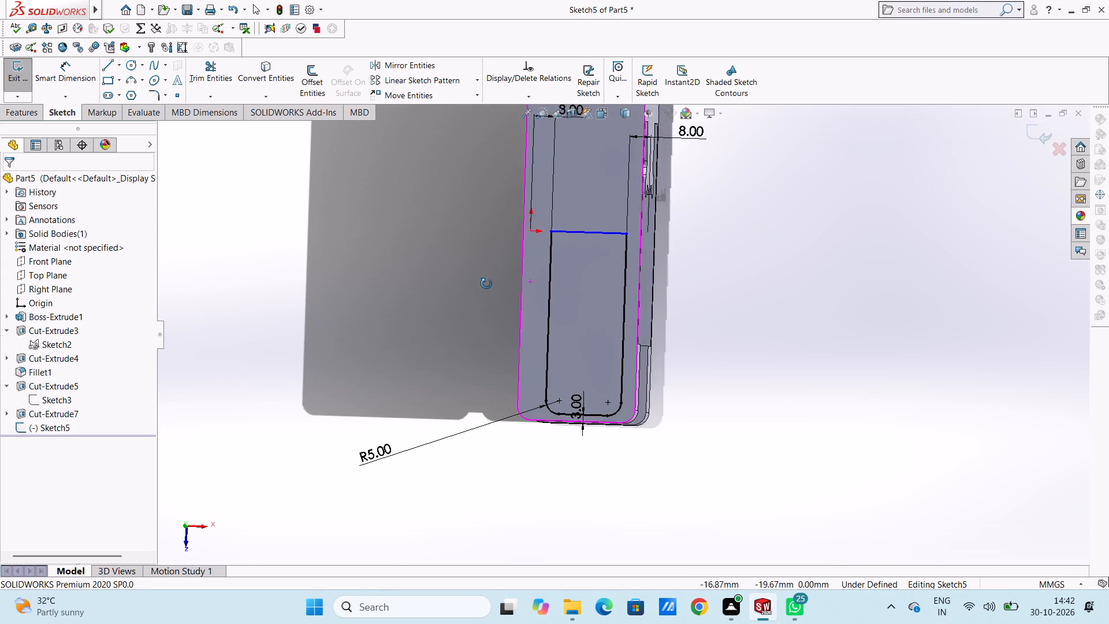
middle_click(378, 268)
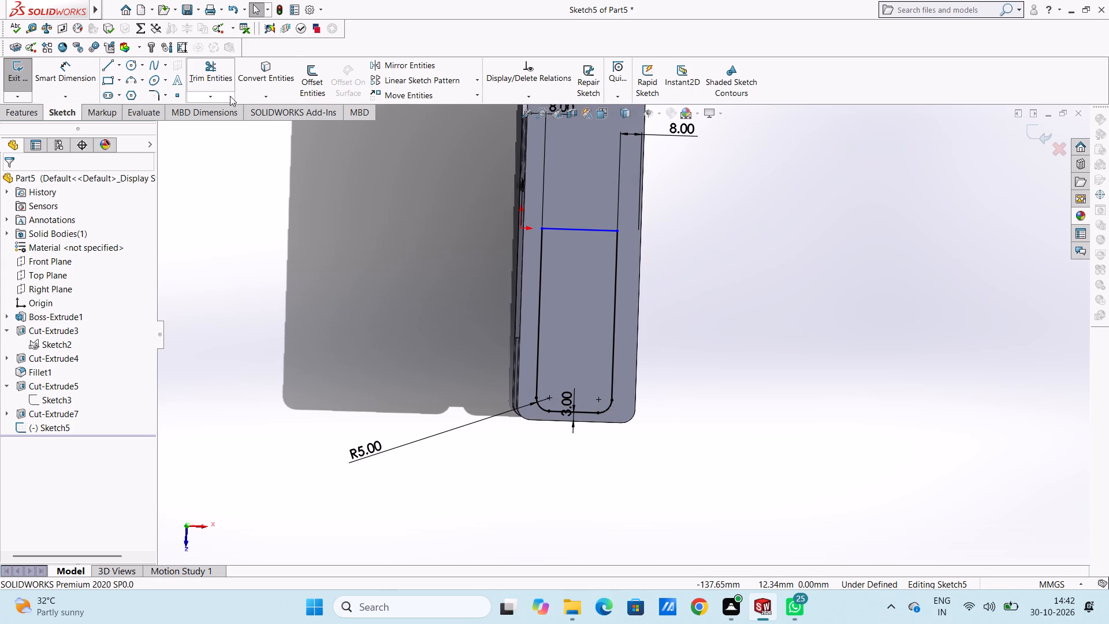
click(308, 81)
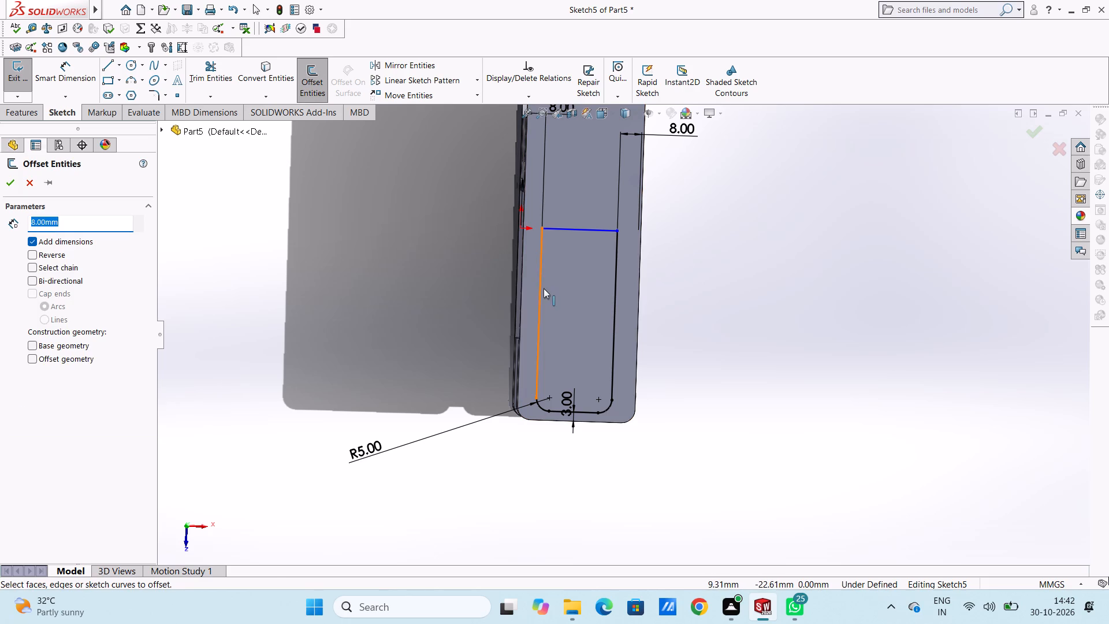
click(543, 287)
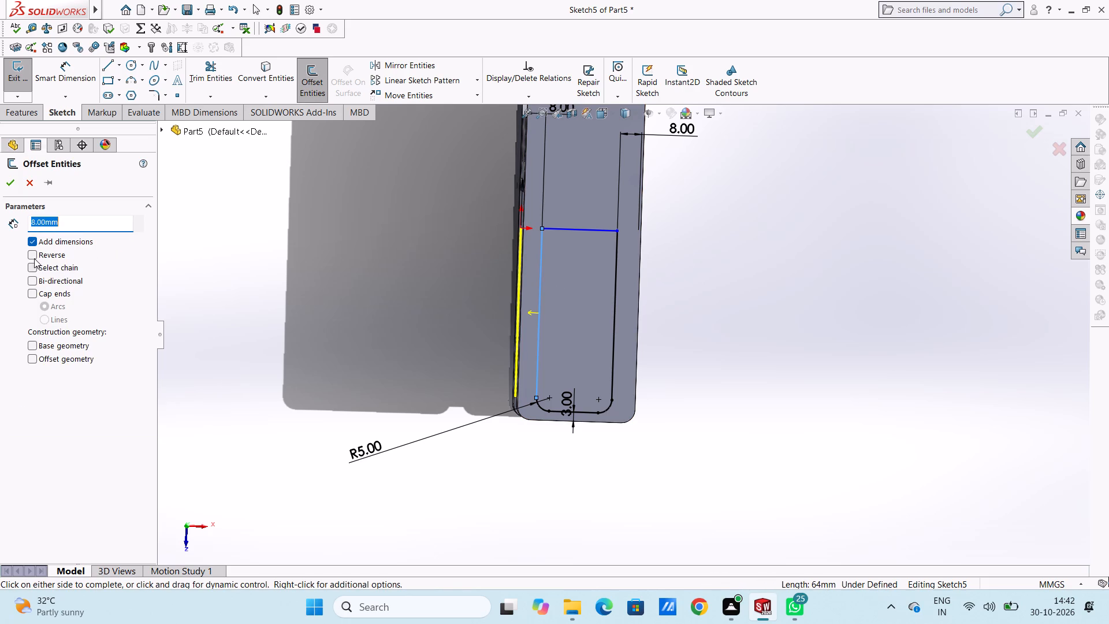
click(32, 255)
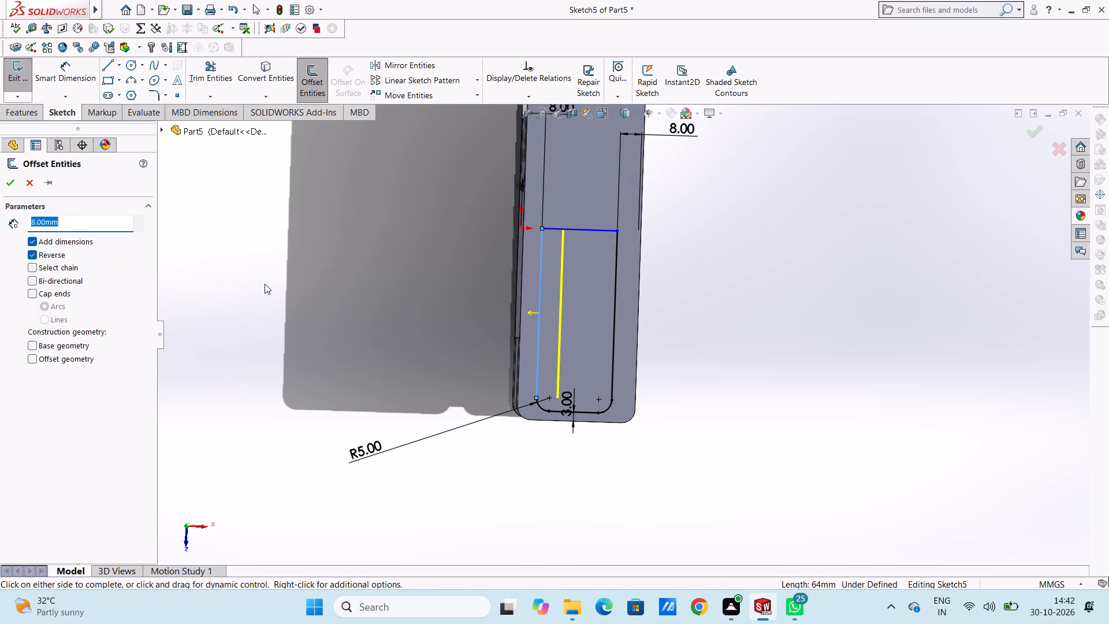
key(5)
key(Return)
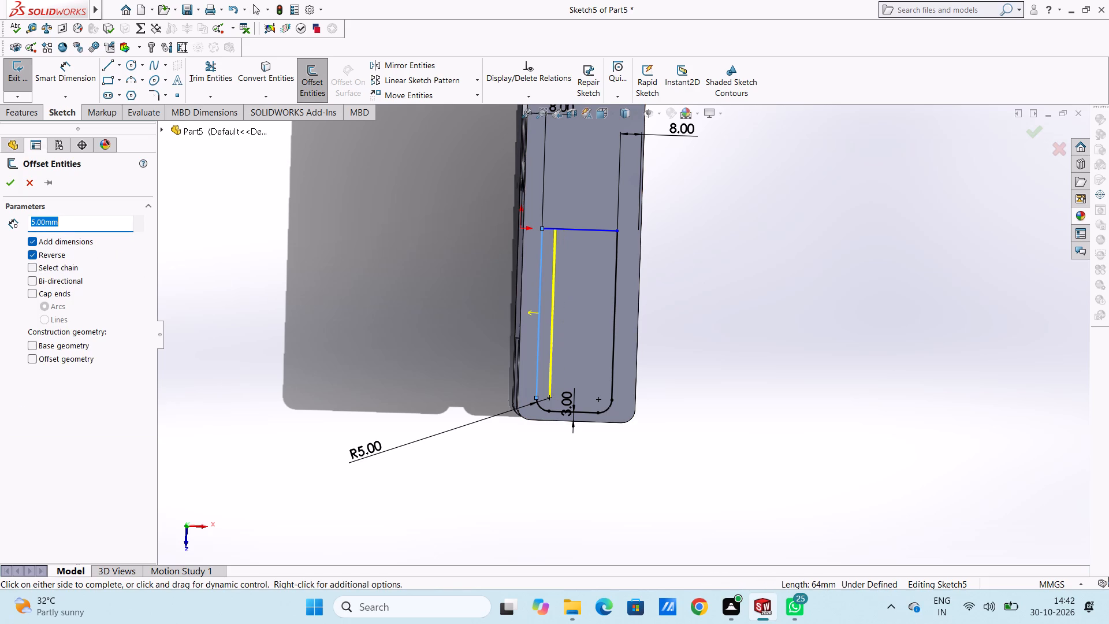
click(36, 272)
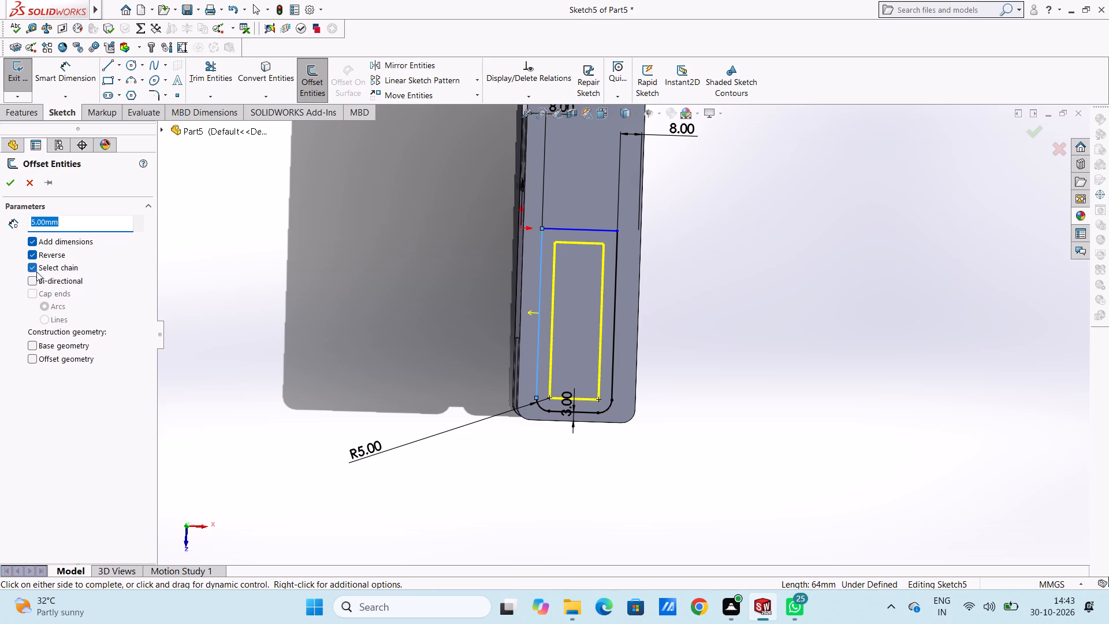
click(31, 268)
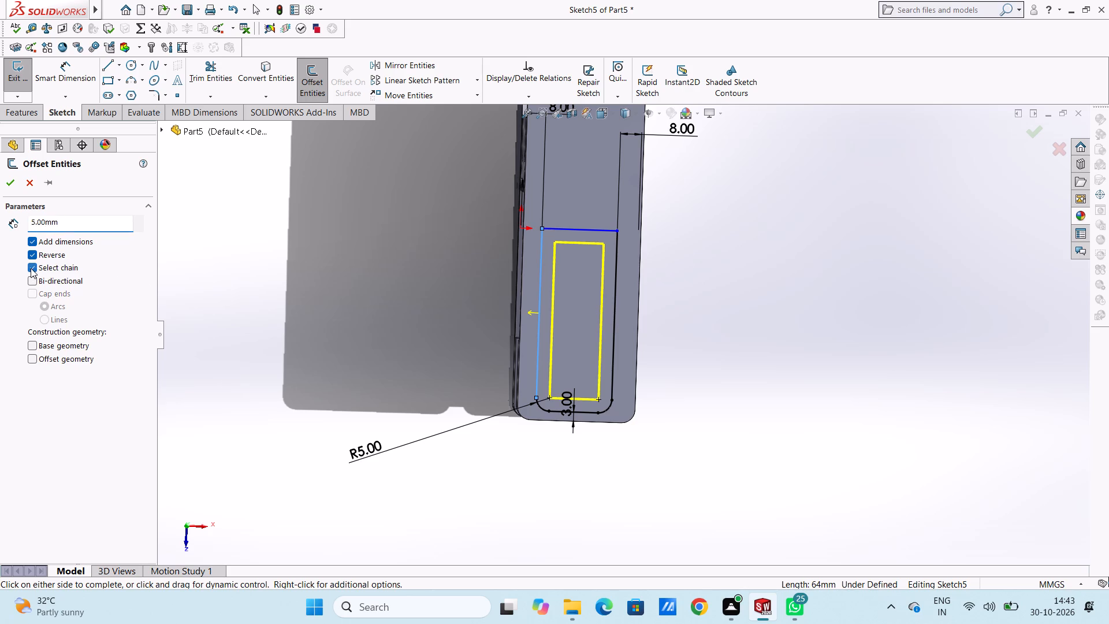
click(616, 277)
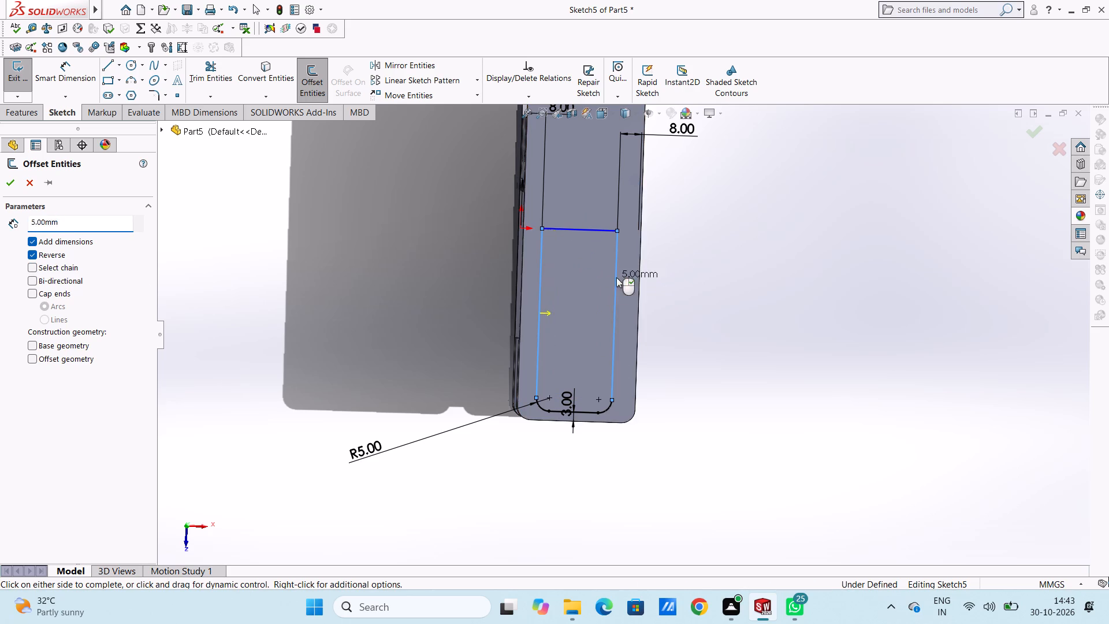
click(577, 412)
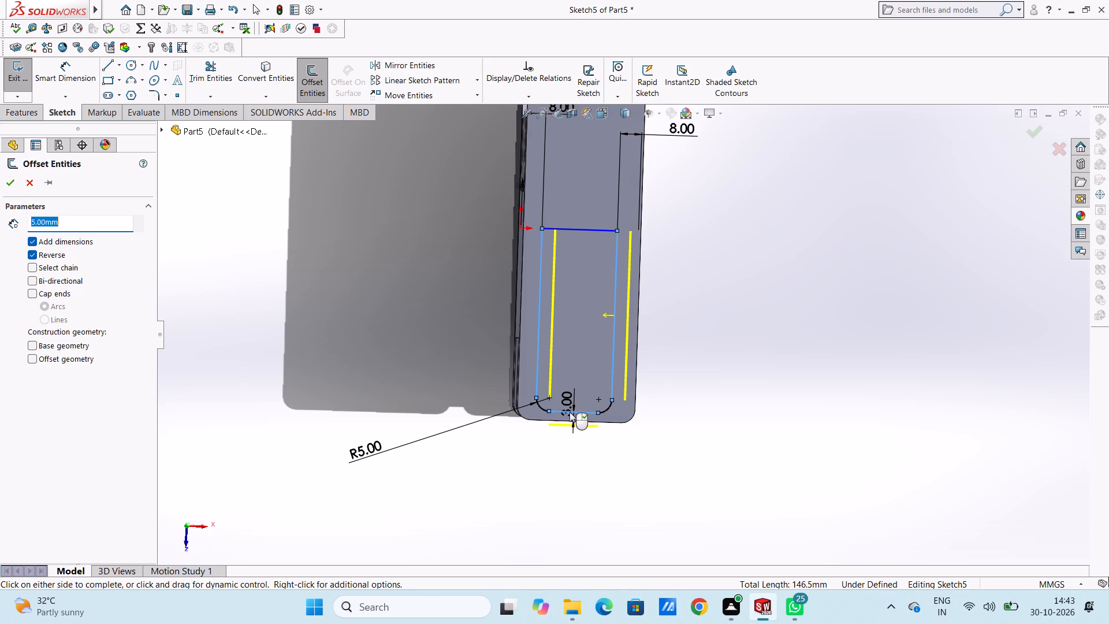
click(613, 287)
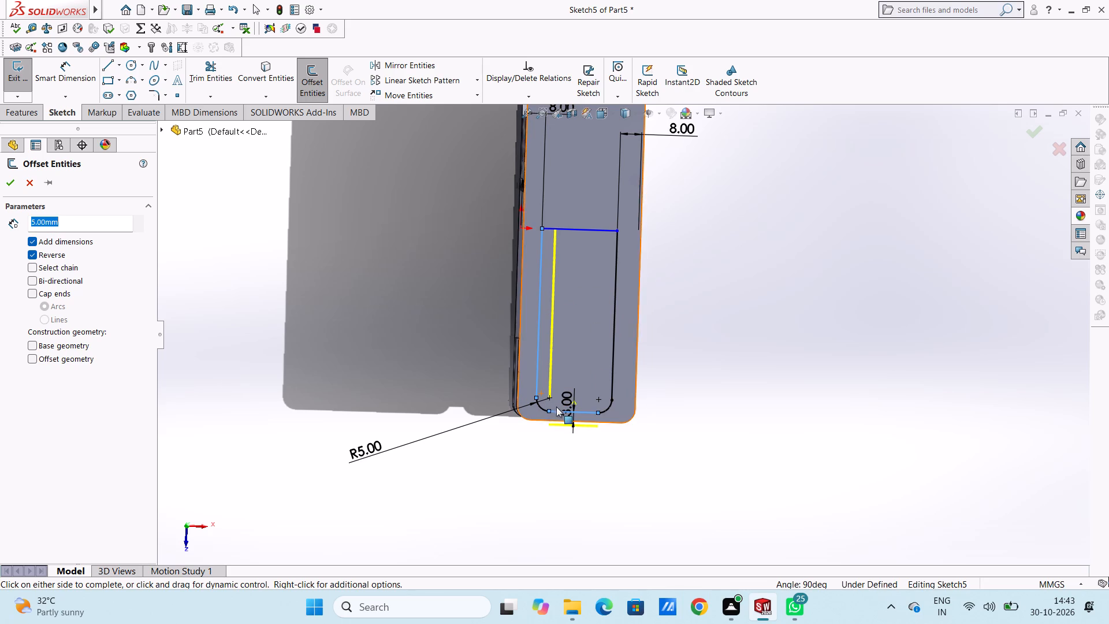
click(580, 413)
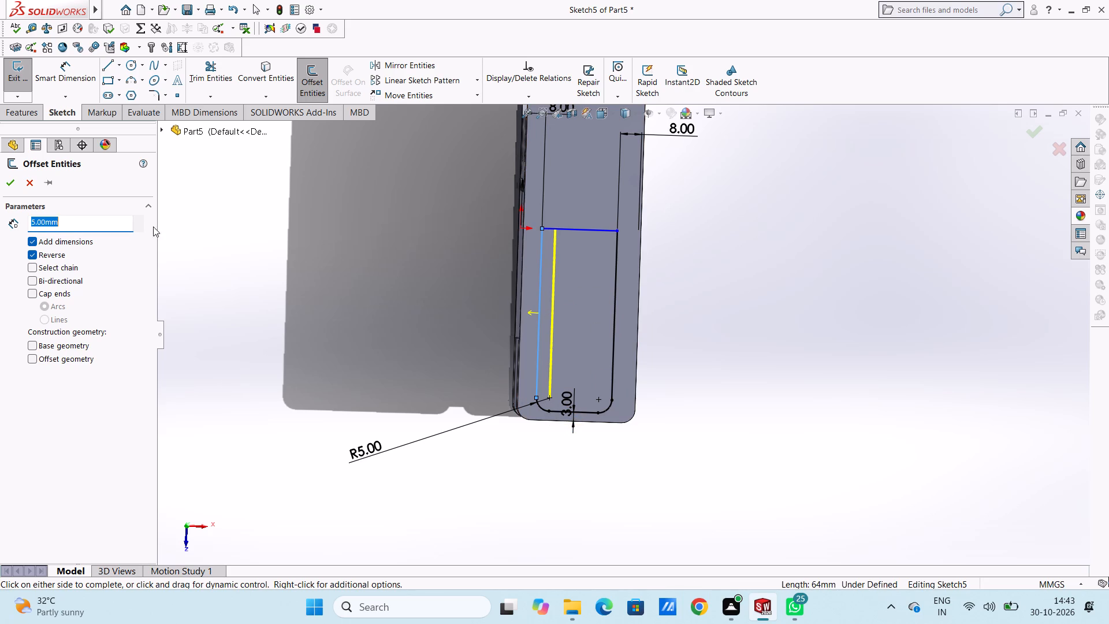
click(12, 183)
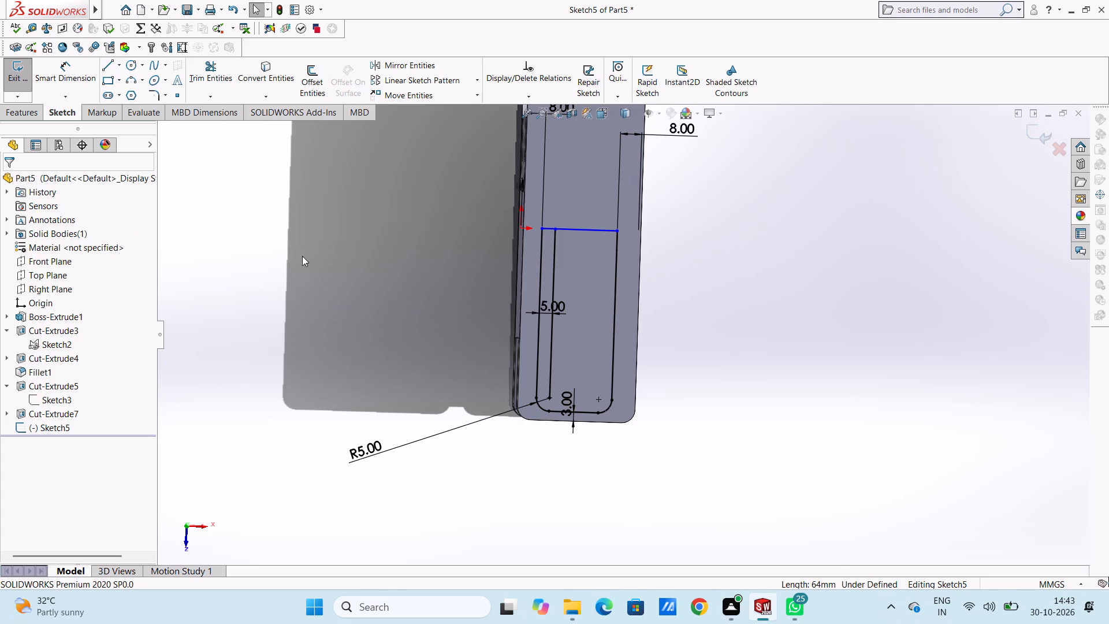
Offset the profile's two corner arcs, end line and side line away from the origin 5 mm inward, with the direction reversed.
click(307, 62)
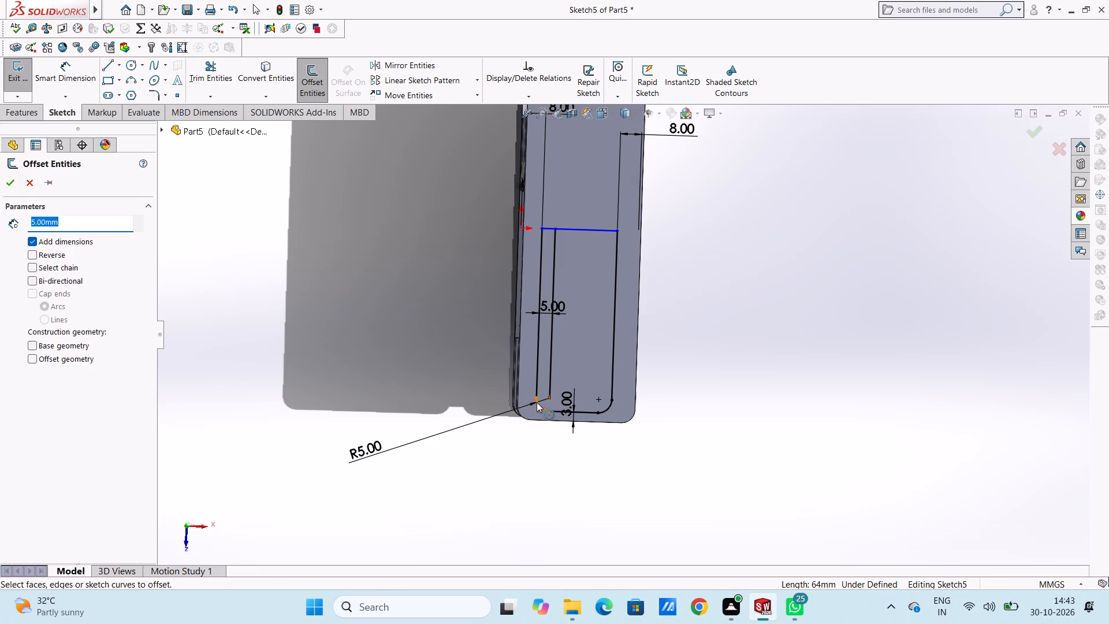
click(537, 402)
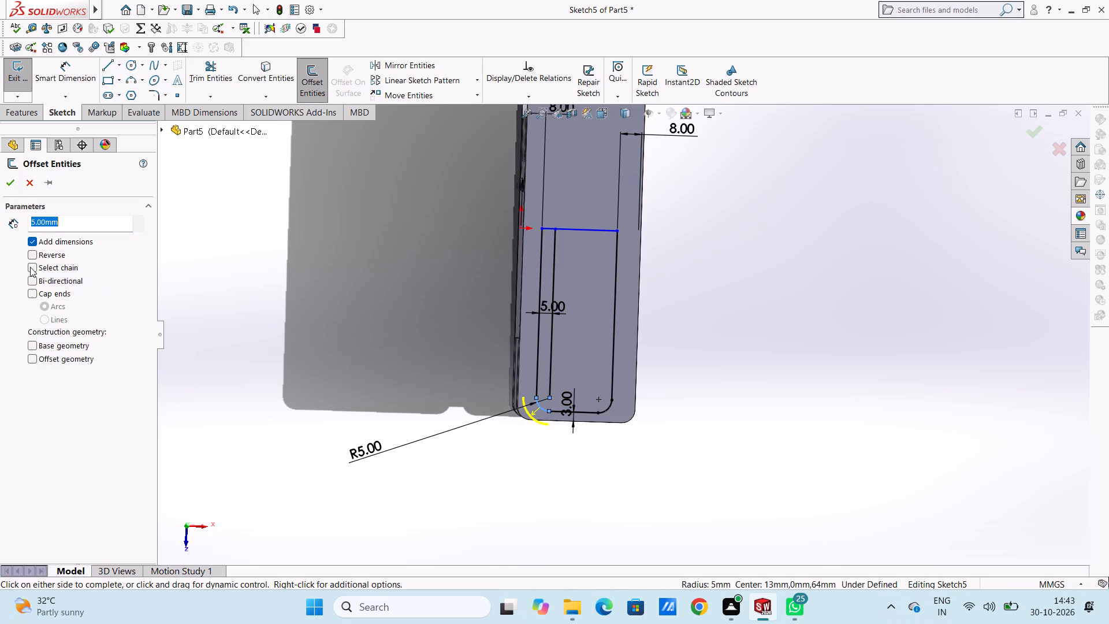
click(32, 254)
click(32, 252)
click(32, 252)
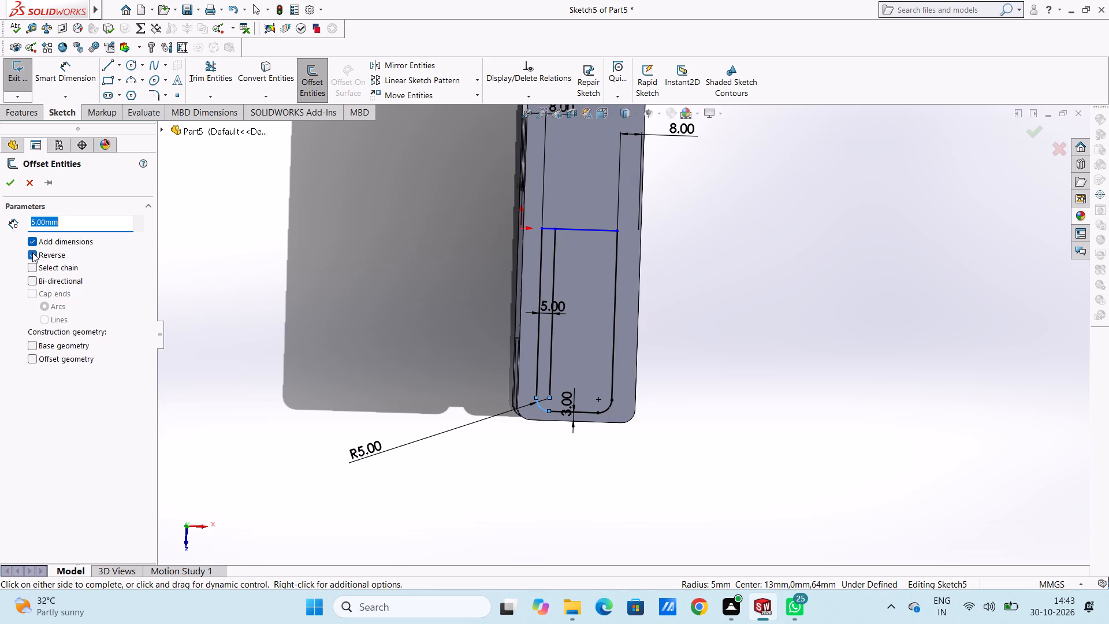
click(555, 410)
click(604, 409)
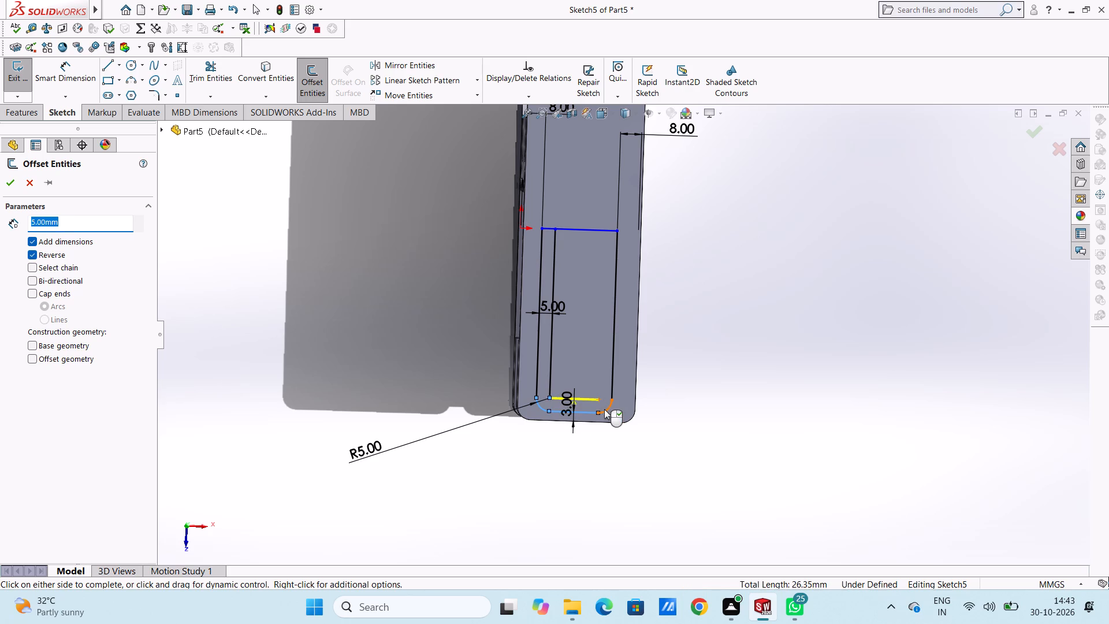
click(612, 363)
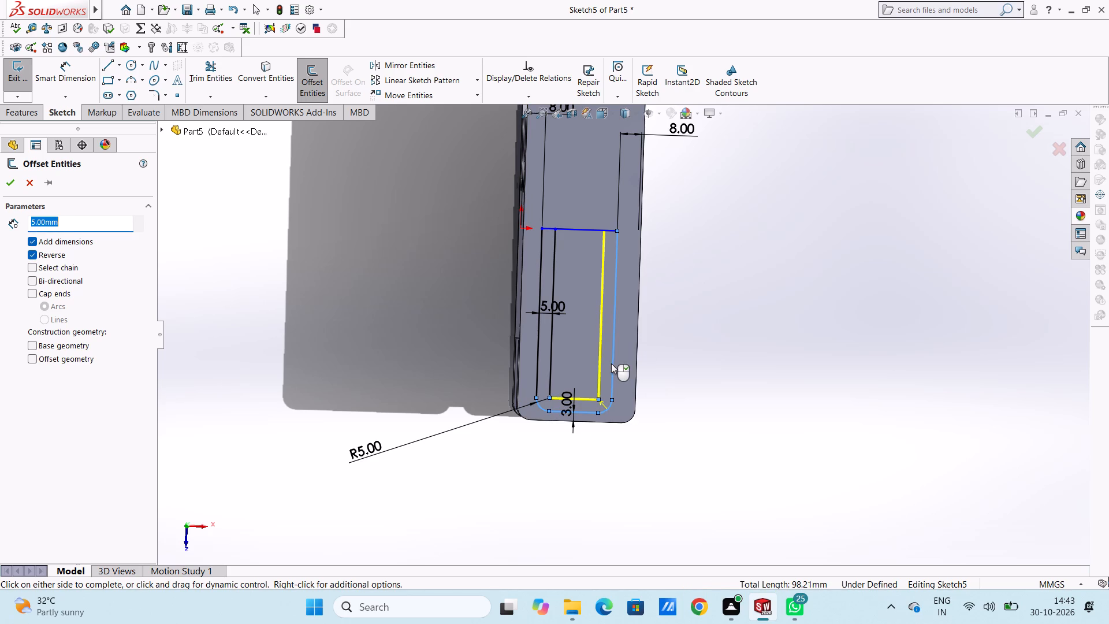
click(7, 181)
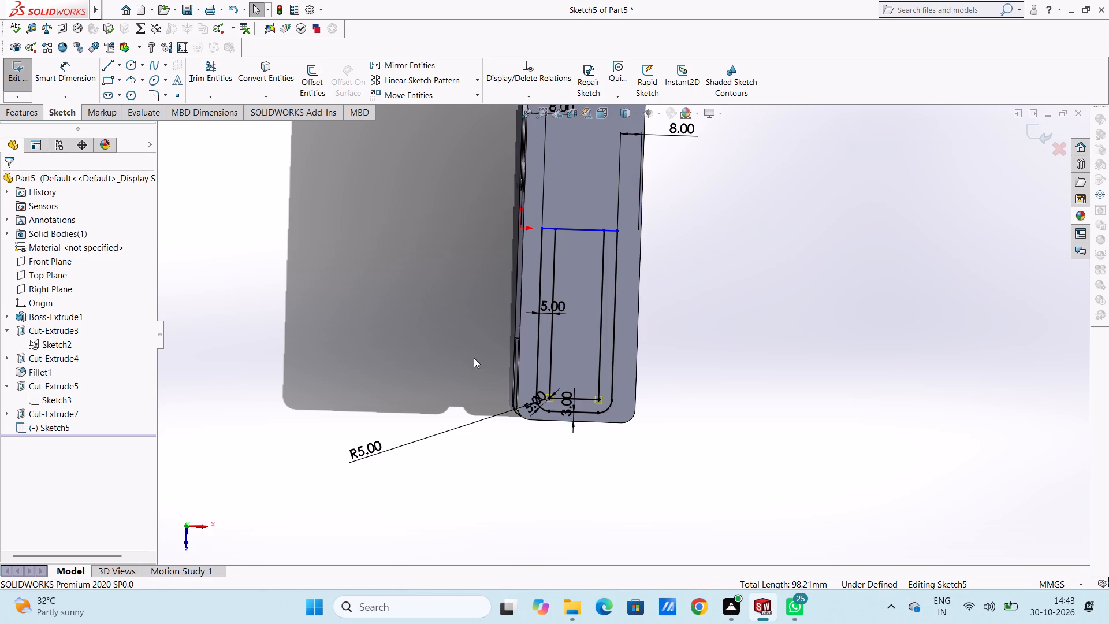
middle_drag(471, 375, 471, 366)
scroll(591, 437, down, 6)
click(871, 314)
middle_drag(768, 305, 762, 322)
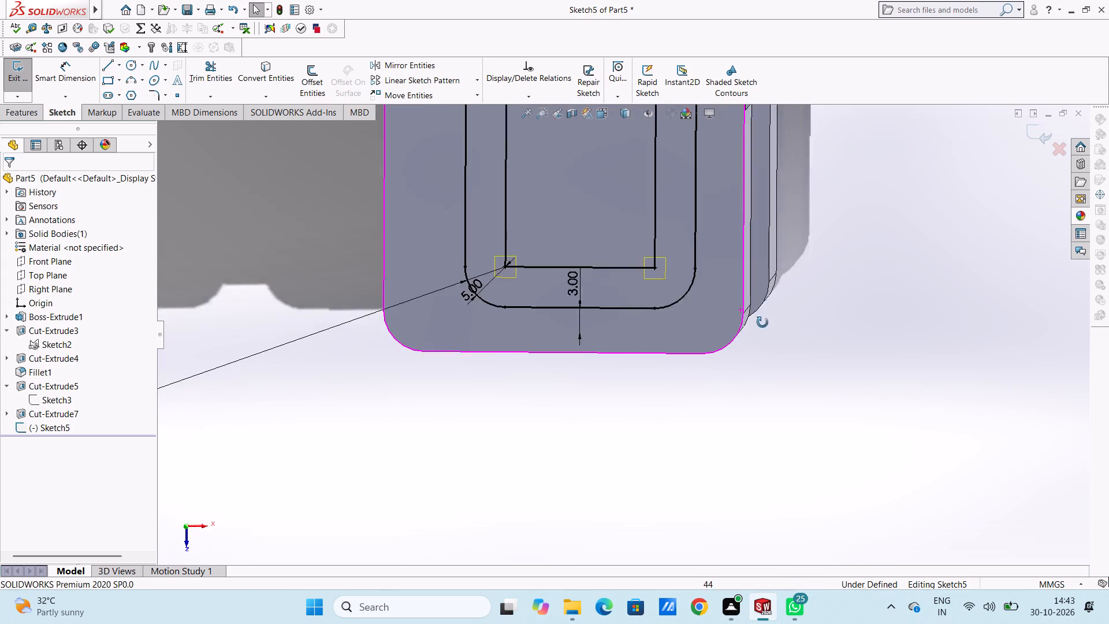
Round the inner offset profile's two corners at its closed end with 3 mm sketch fillets.
middle_drag(762, 322, 762, 327)
middle_drag(783, 239, 786, 217)
scroll(614, 222, down, 2)
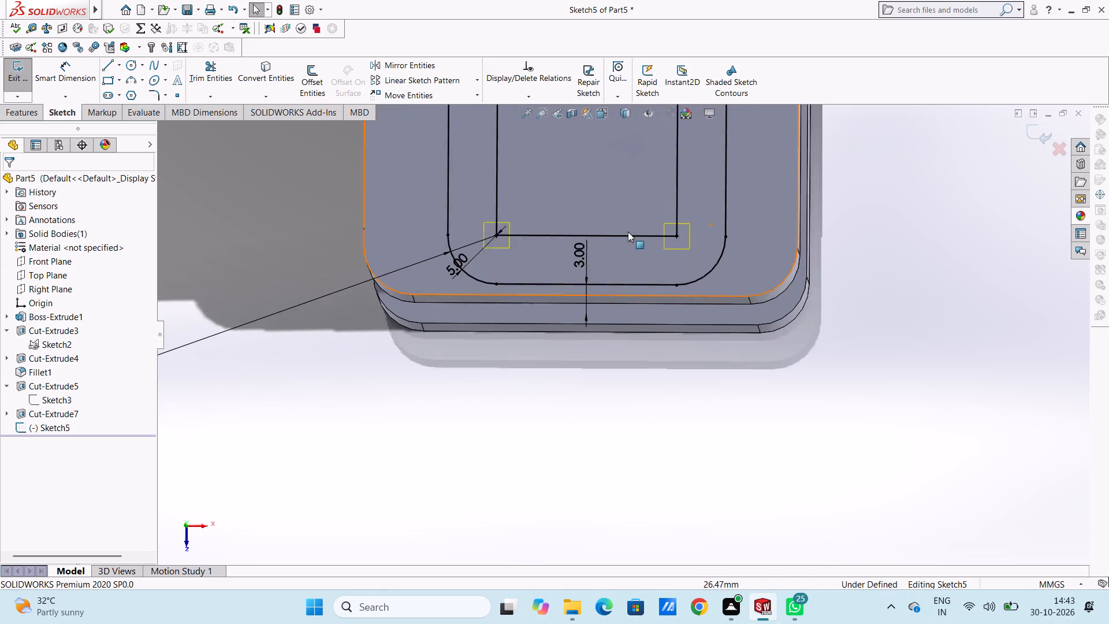
scroll(628, 232, down, 1)
click(152, 93)
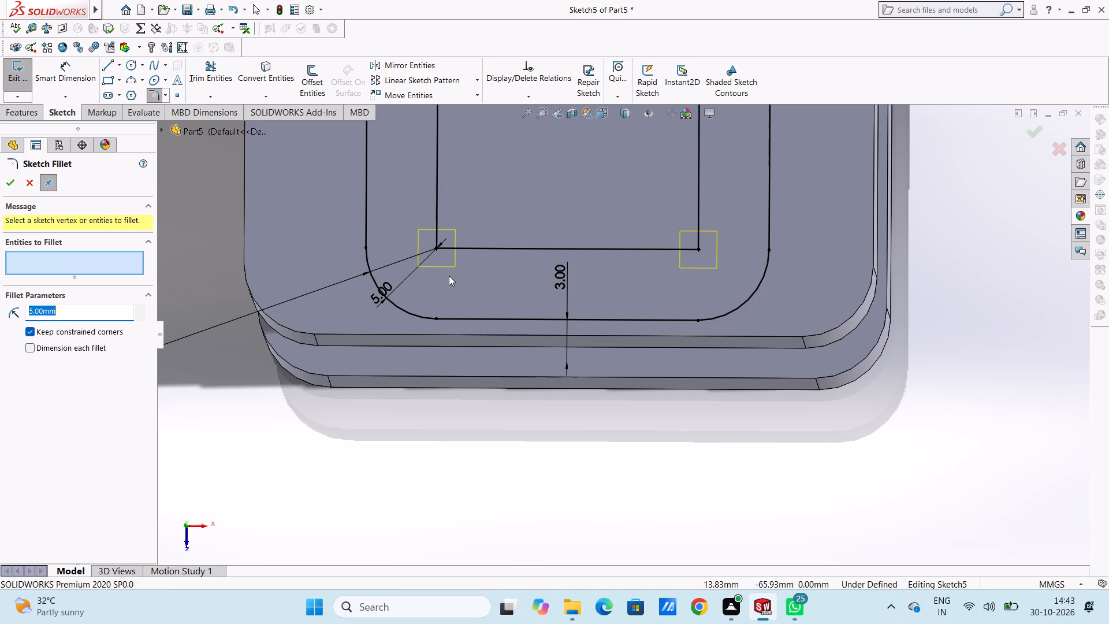
key(3)
key(Return)
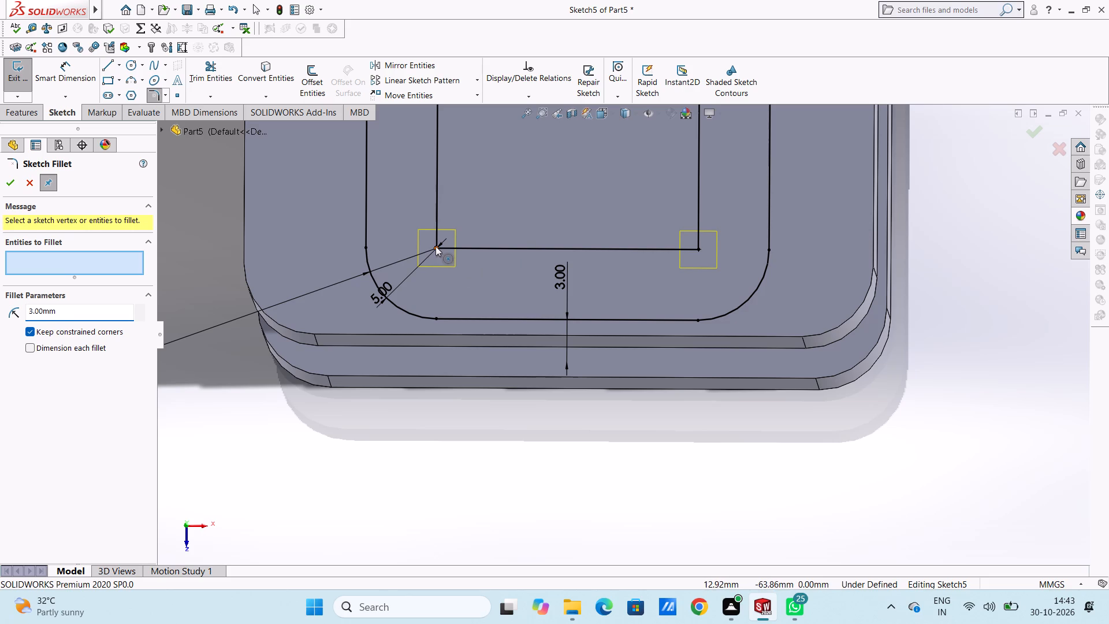
click(444, 249)
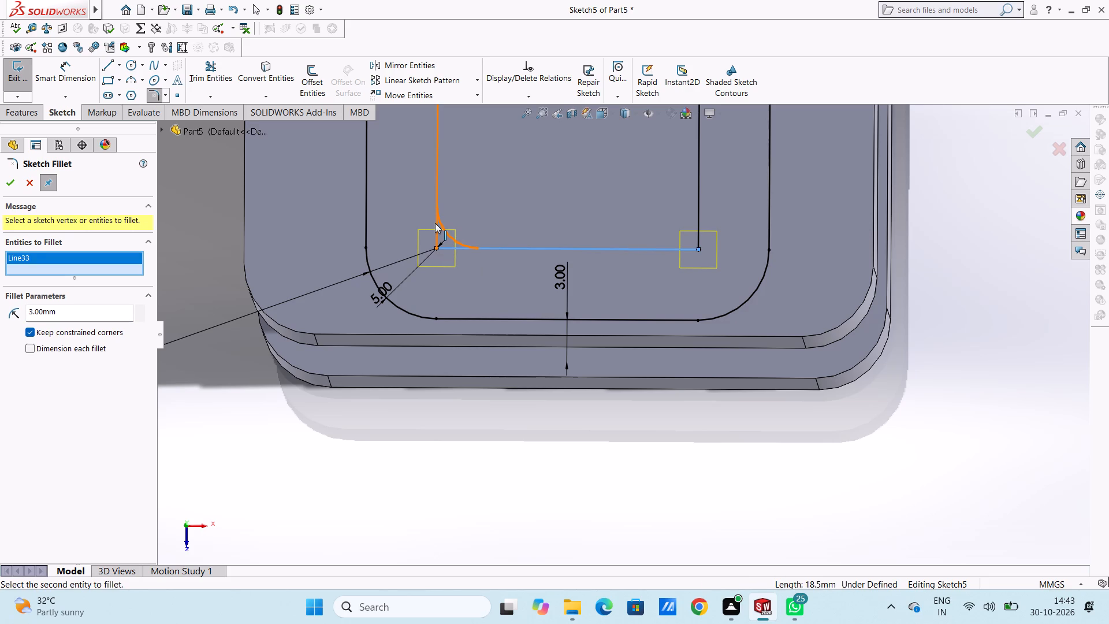
click(435, 223)
click(697, 211)
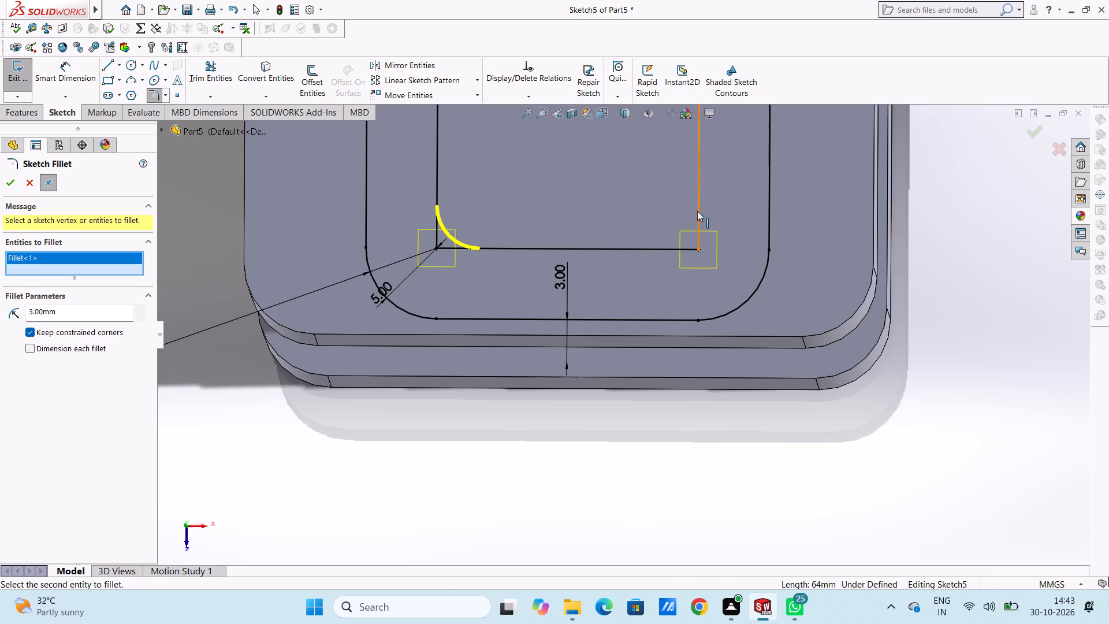
click(678, 251)
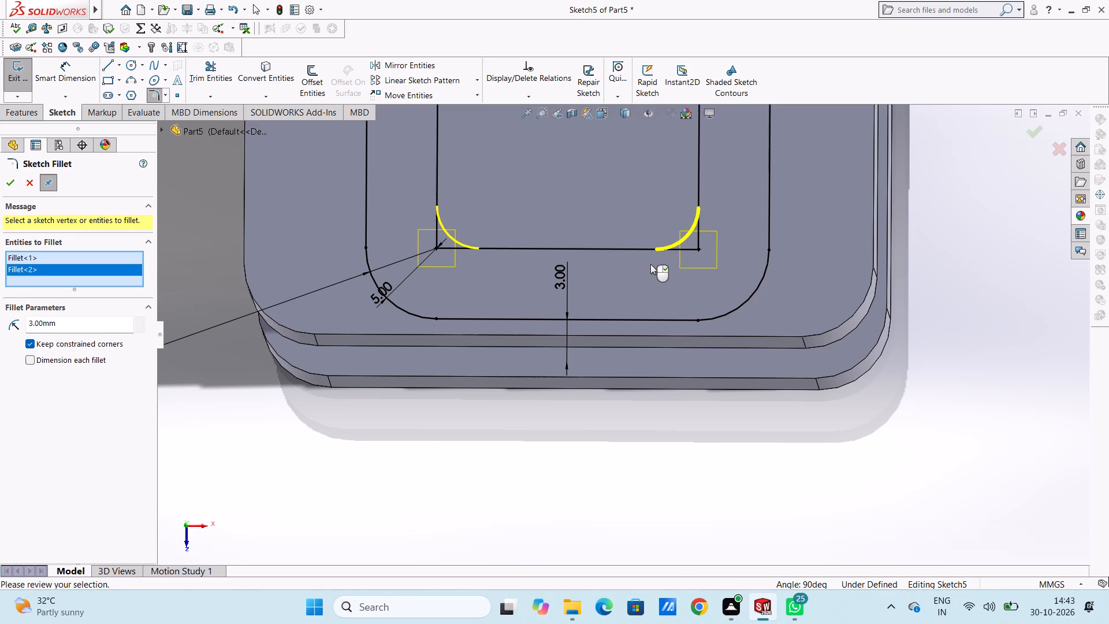
scroll(650, 264, up, 7)
middle_drag(775, 324, 775, 311)
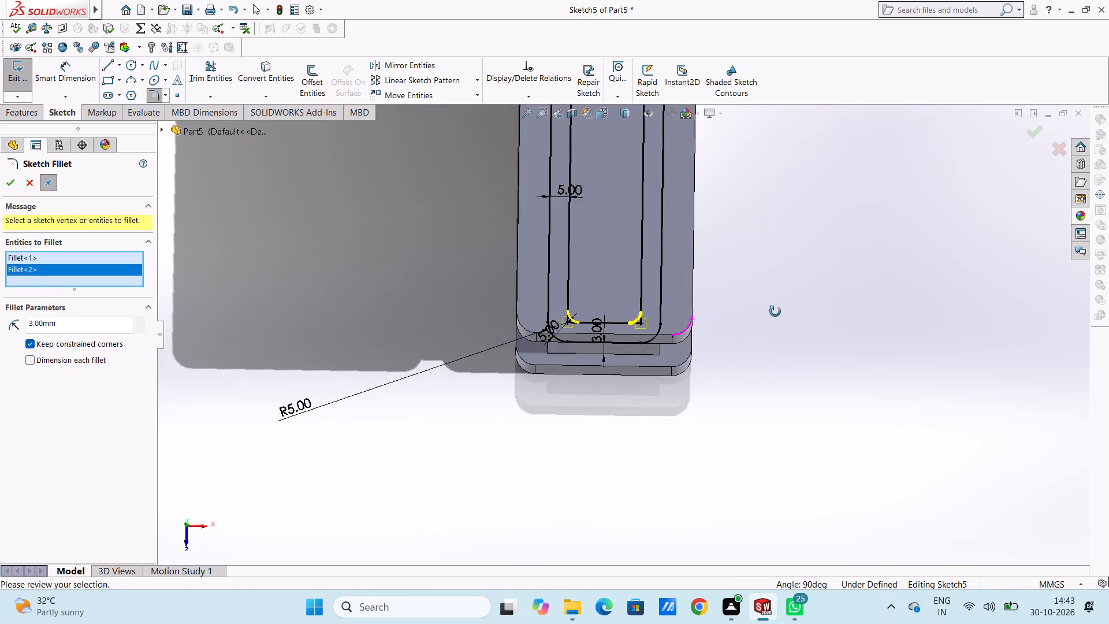
middle_drag(775, 311, 770, 335)
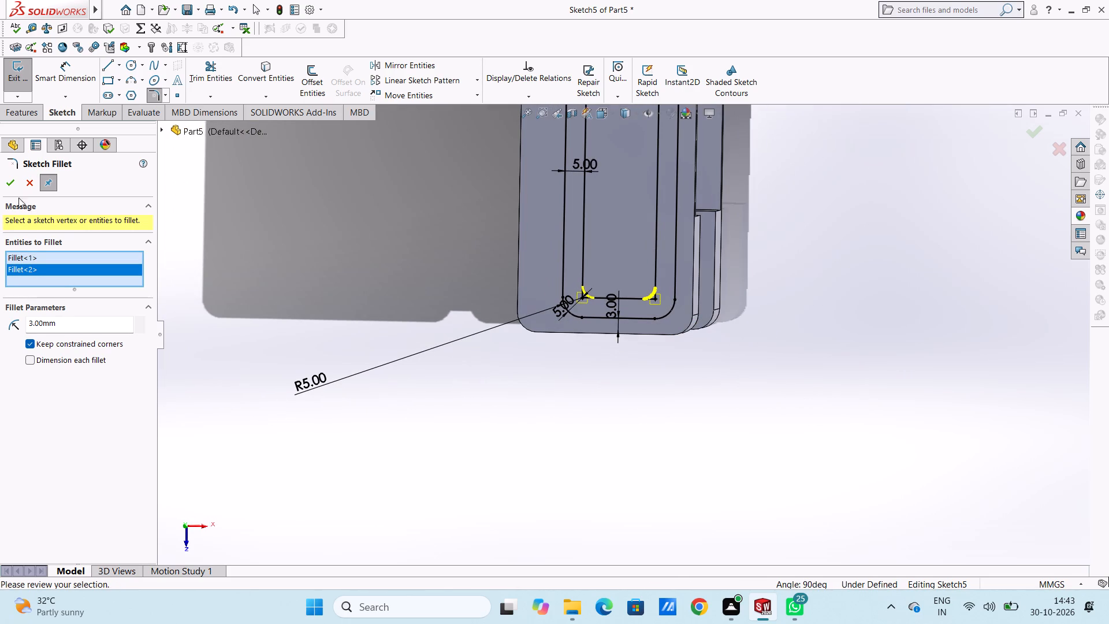
double_click(15, 187)
click(392, 281)
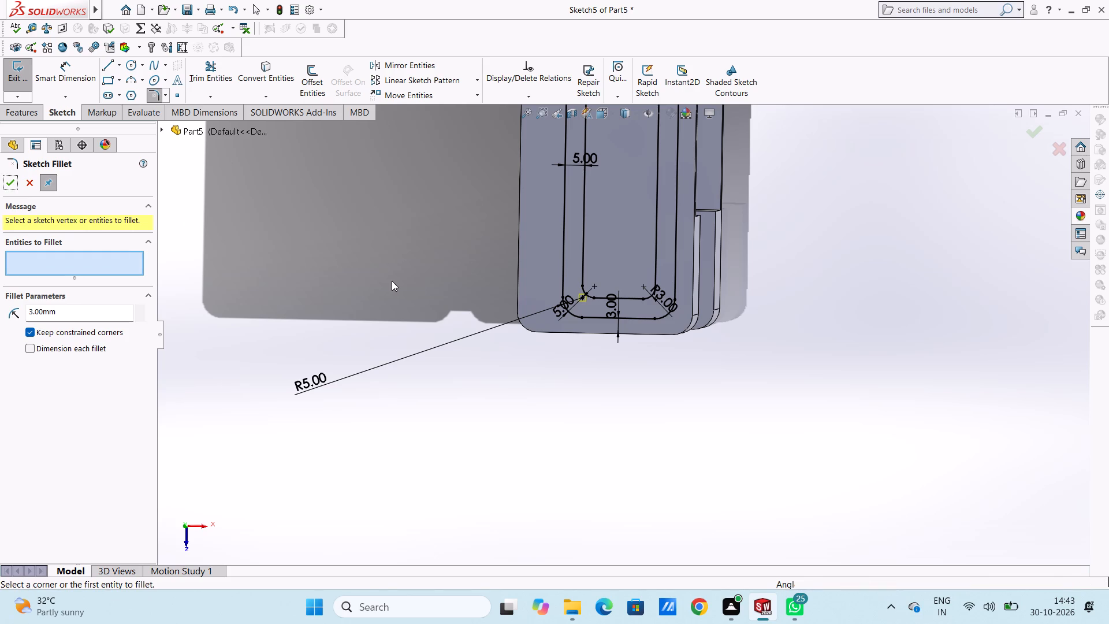
middle_drag(406, 273, 386, 203)
scroll(489, 220, up, 4)
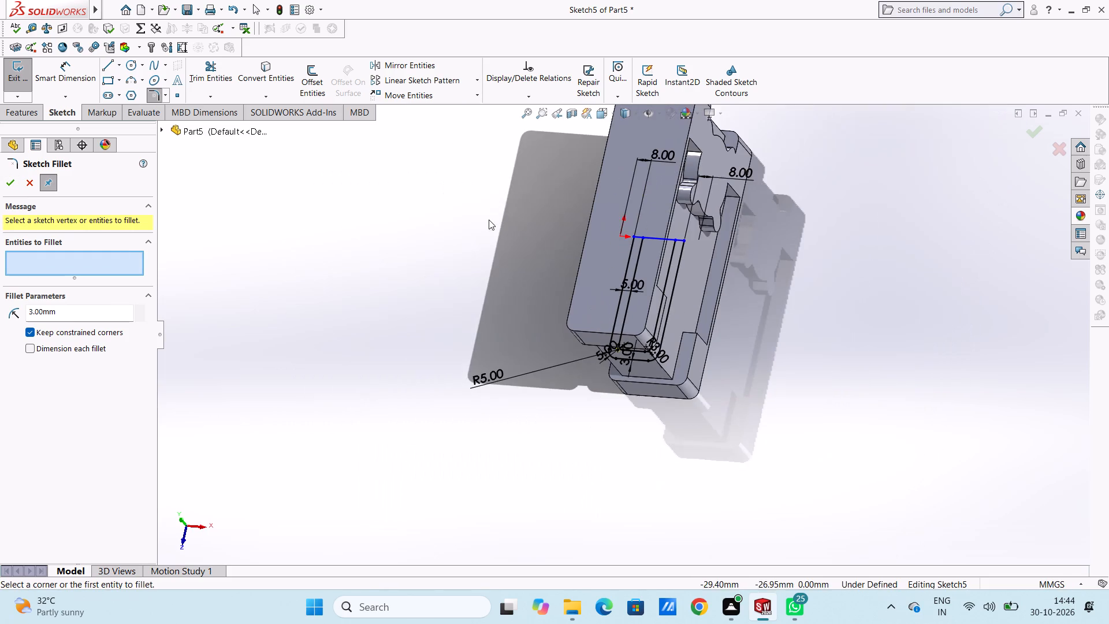
scroll(737, 203, down, 4)
middle_drag(699, 325, 728, 333)
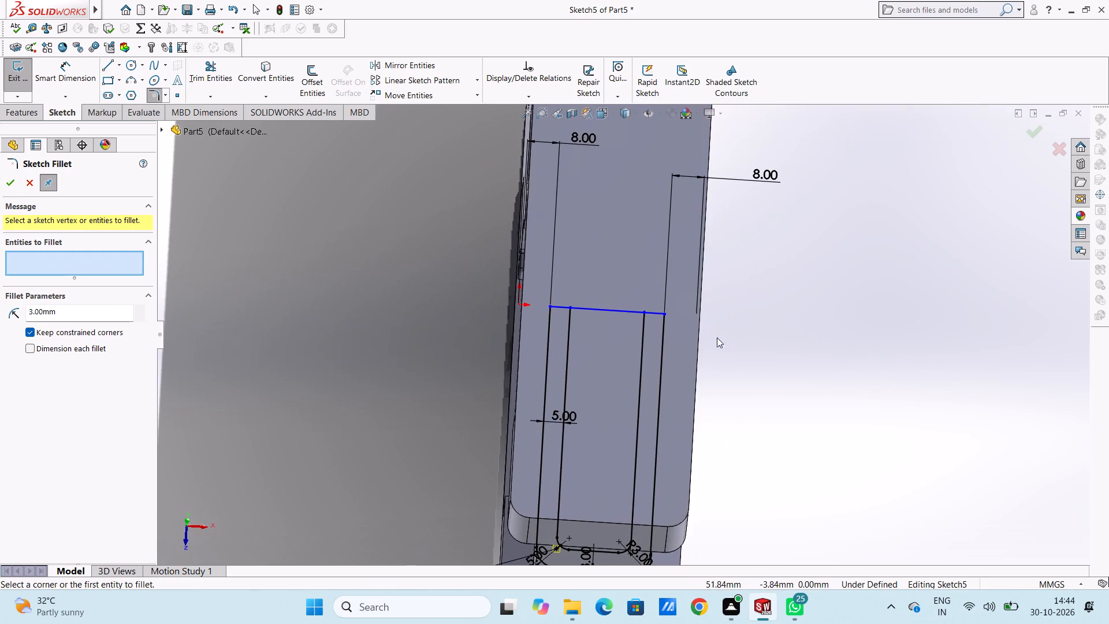
click(18, 188)
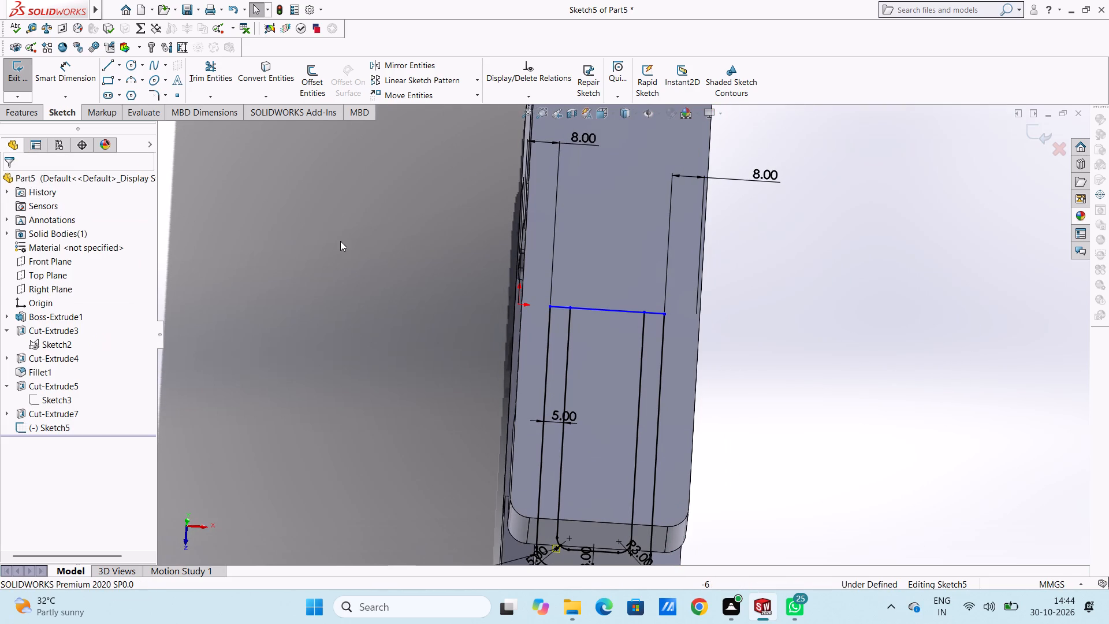
click(340, 241)
Trim away the middle part of the profile's end line at the origin, between the two inner side lines.
click(215, 70)
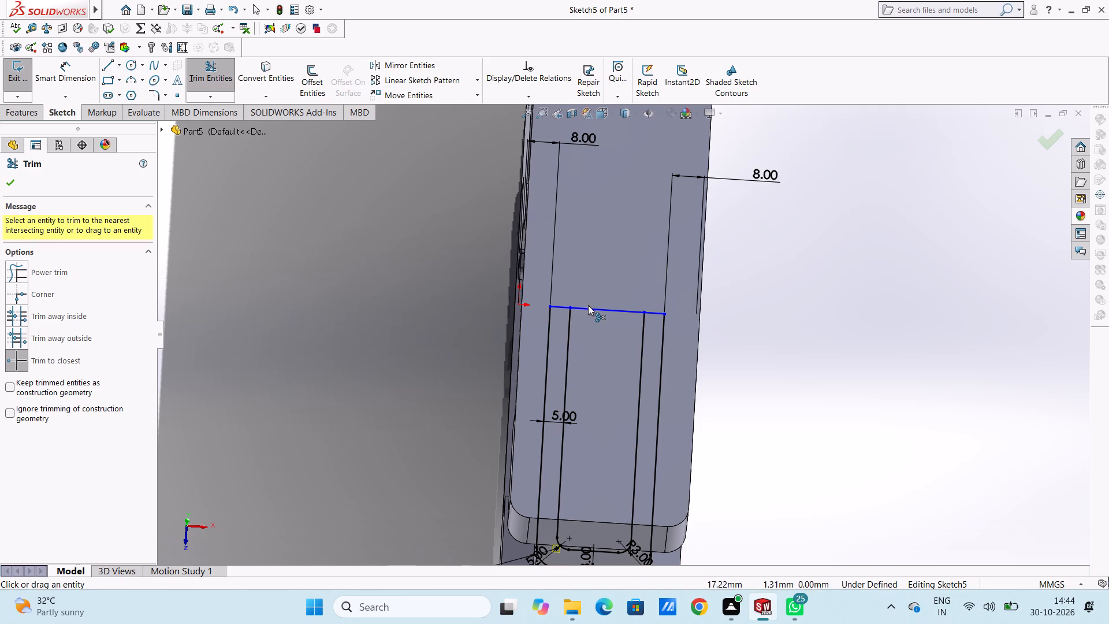
click(591, 310)
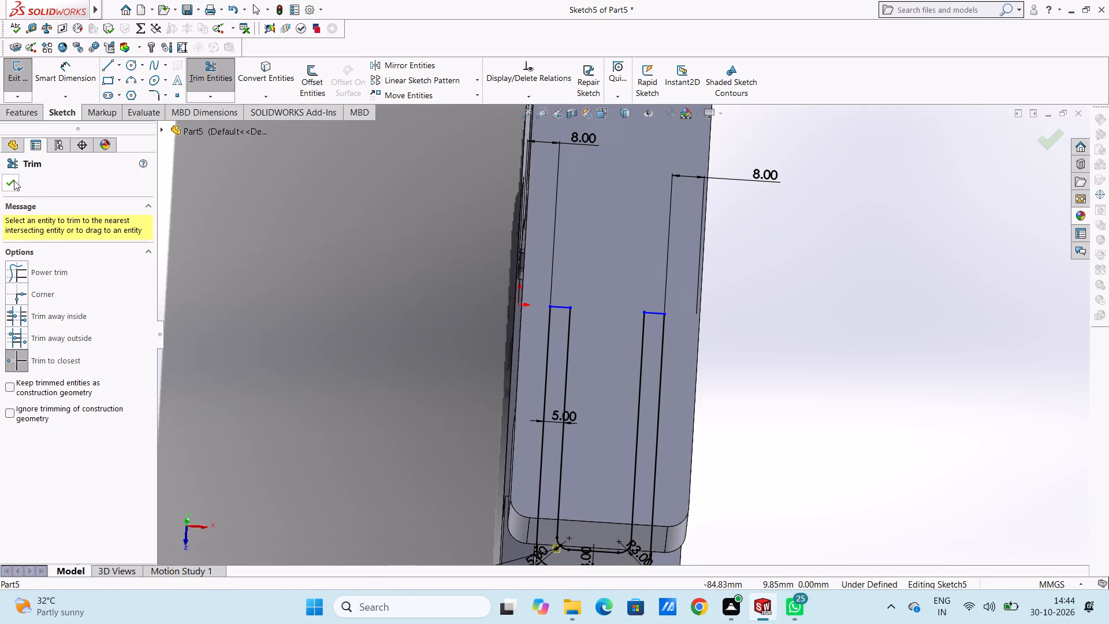
click(14, 180)
click(334, 308)
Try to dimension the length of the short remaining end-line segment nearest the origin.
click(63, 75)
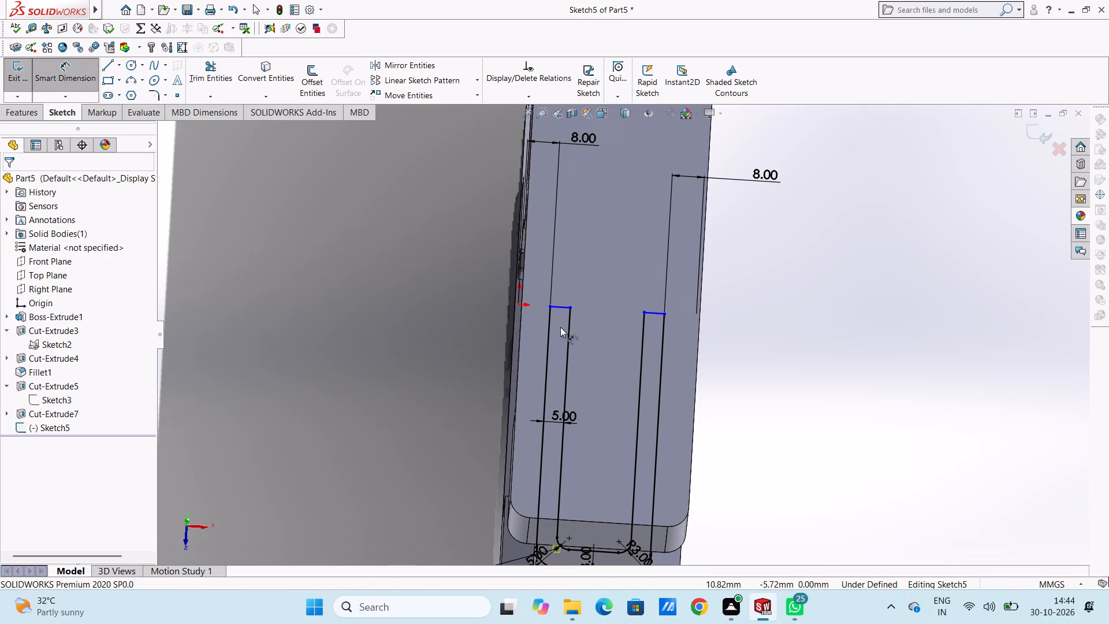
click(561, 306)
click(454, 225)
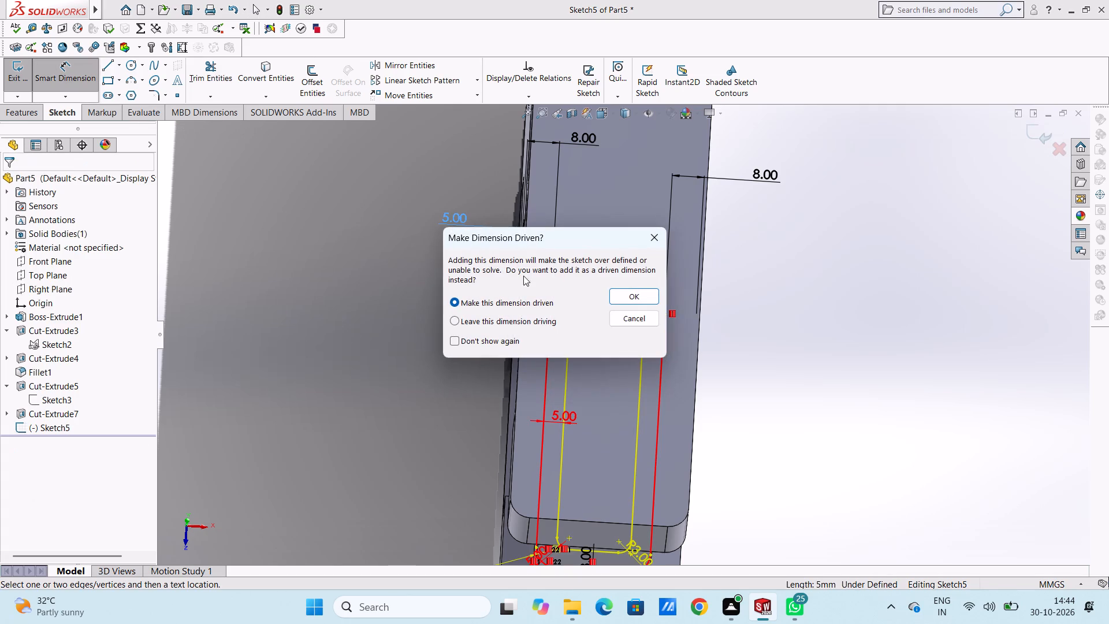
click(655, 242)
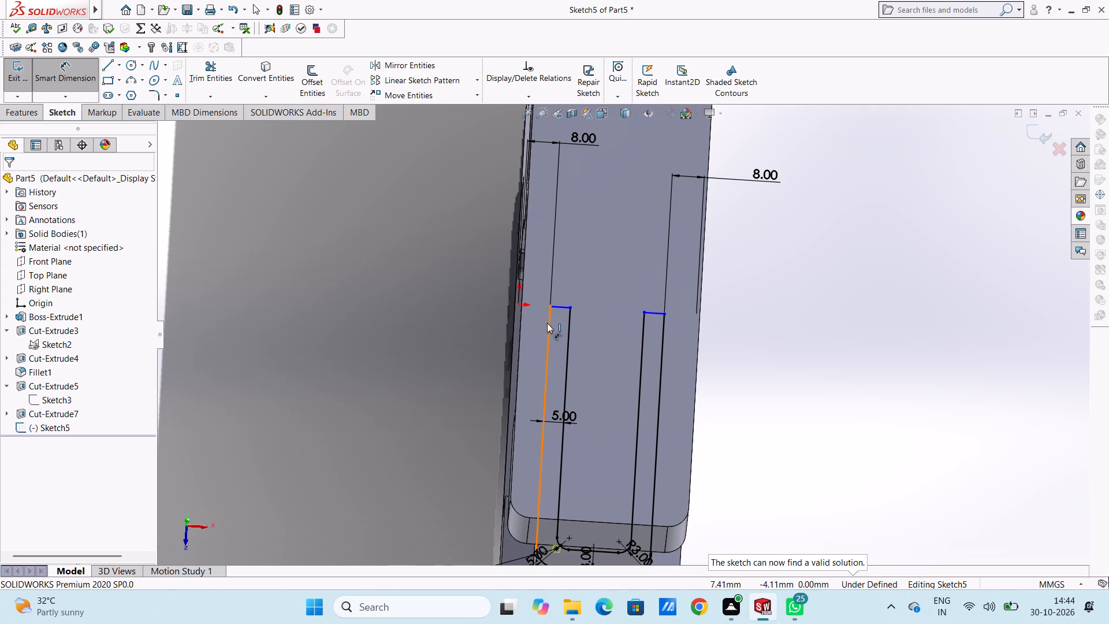
Dimension the lengthwise distance from the outer profile's open-end corner near the origin to the vertex where the block's corner fillet starts.
click(550, 306)
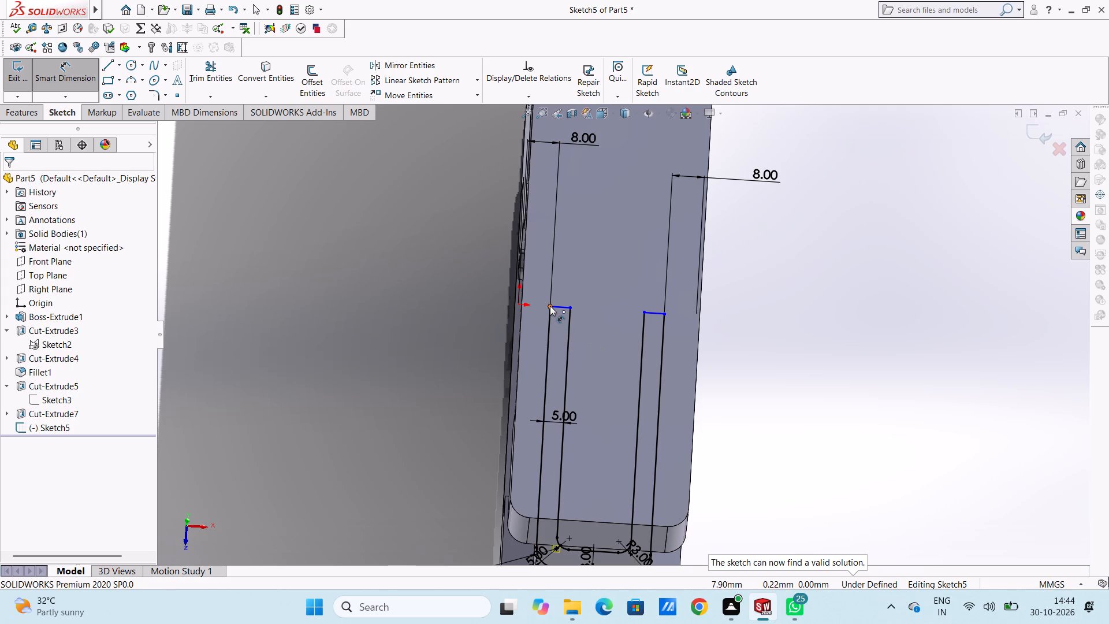
click(511, 497)
click(407, 443)
click(351, 429)
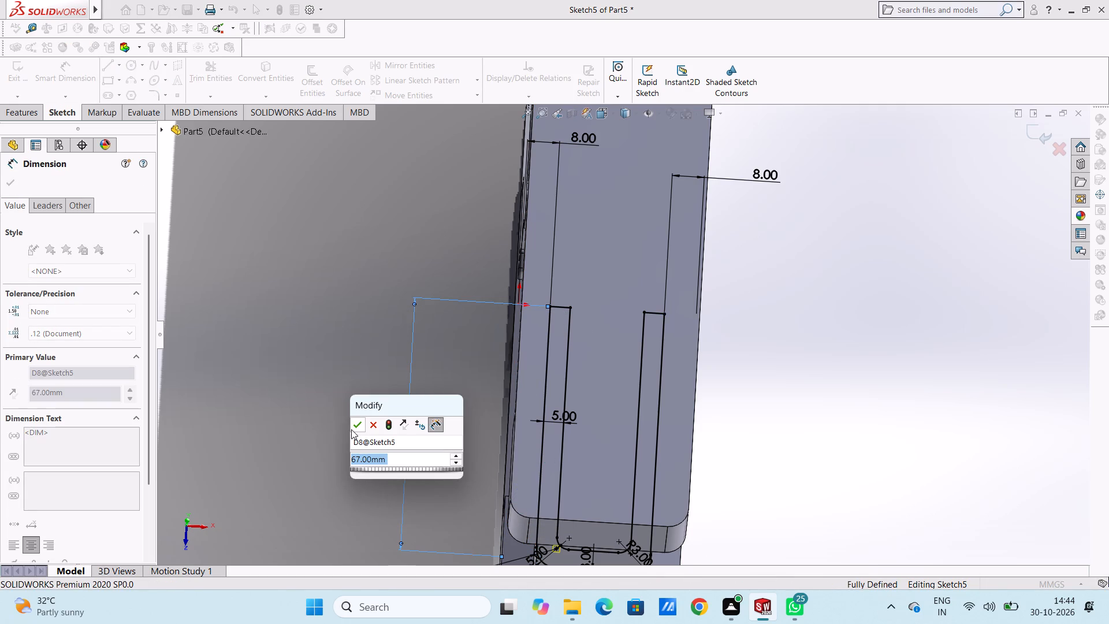
drag(345, 415, 343, 408)
scroll(362, 374, up, 2)
middle_drag(412, 437, 364, 322)
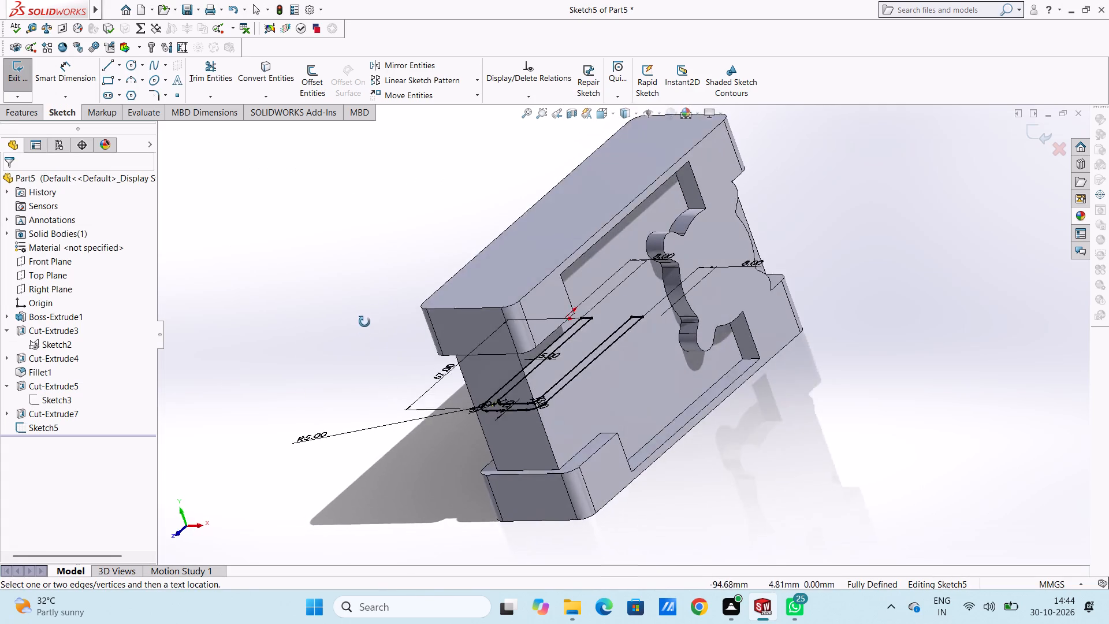
middle_drag(364, 322, 381, 350)
scroll(377, 411, up, 1)
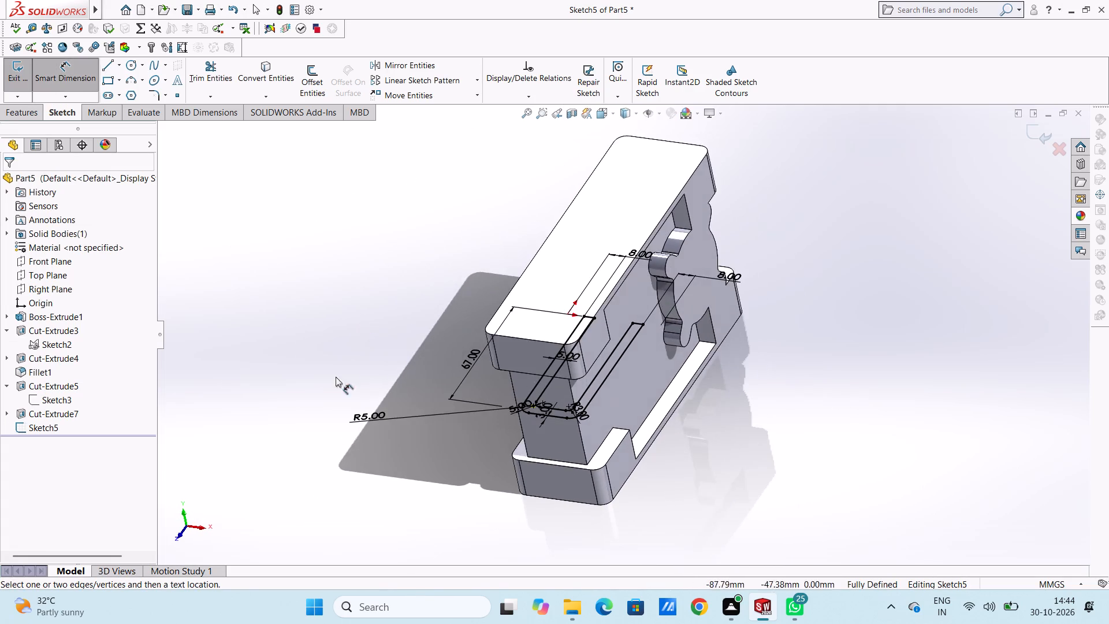
middle_click(336, 410)
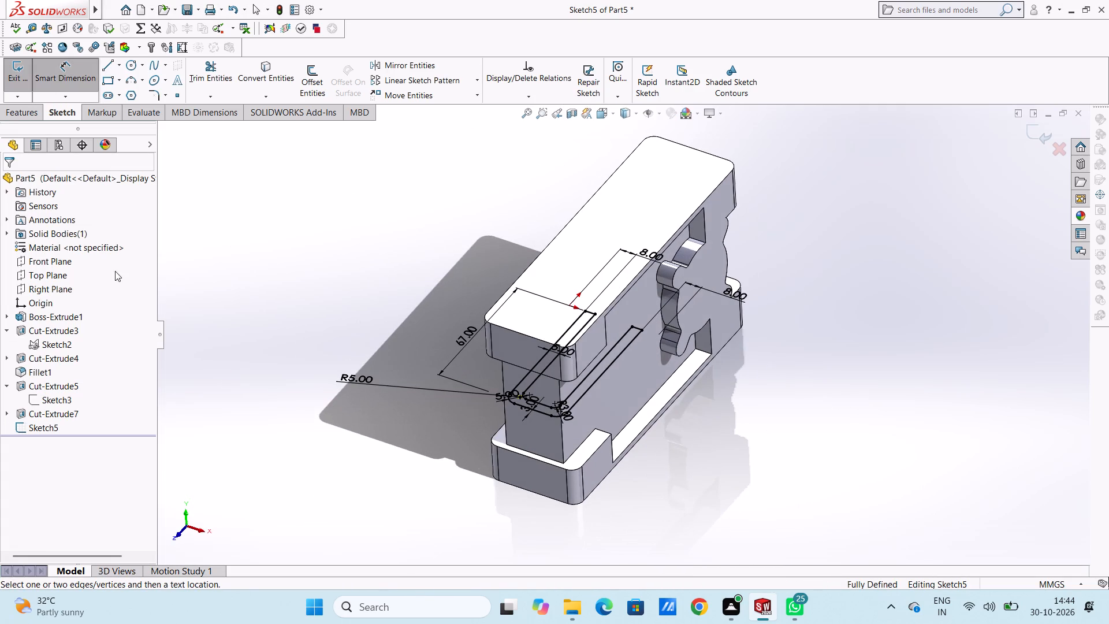
click(55, 78)
Cut-extrude the U-shaped region between the outer and inner profiles 39 mm with the Mid Plane end condition.
click(31, 116)
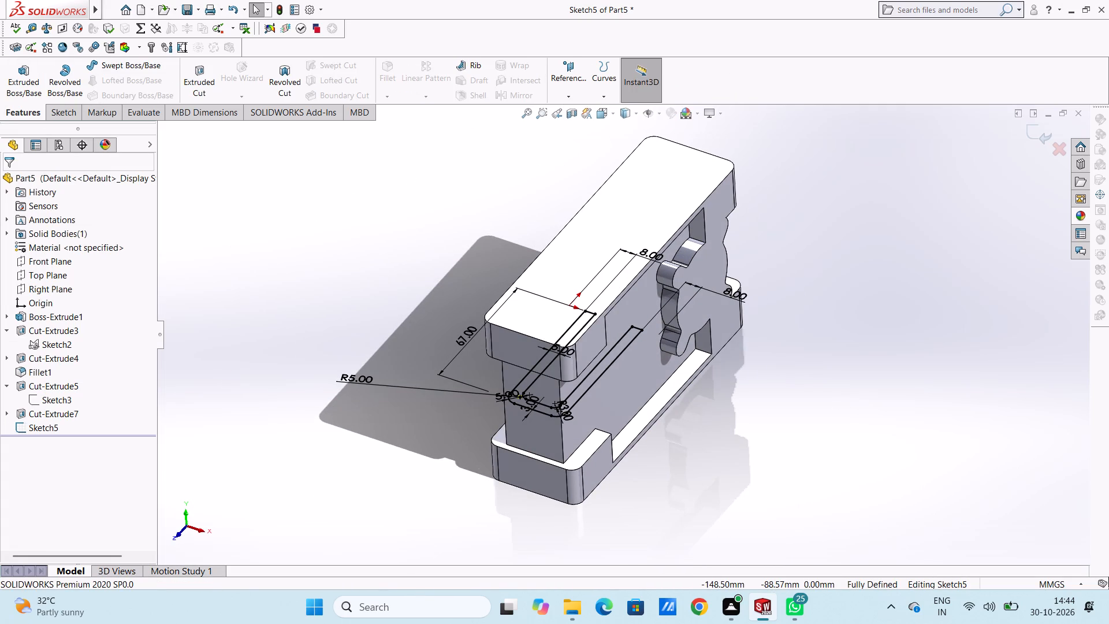
click(207, 88)
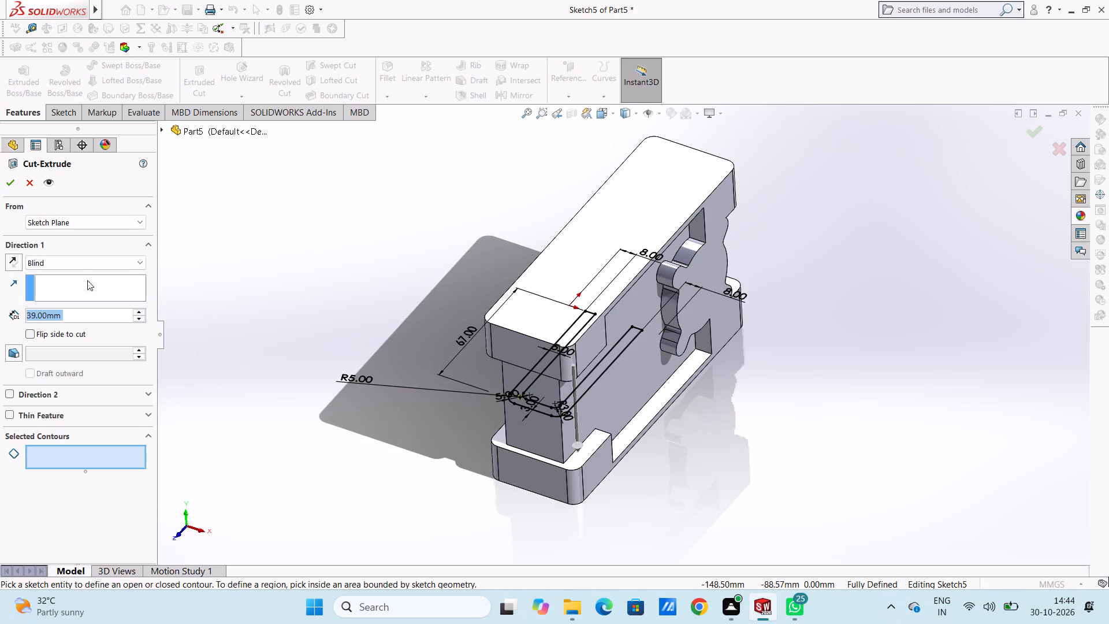
click(81, 262)
click(84, 355)
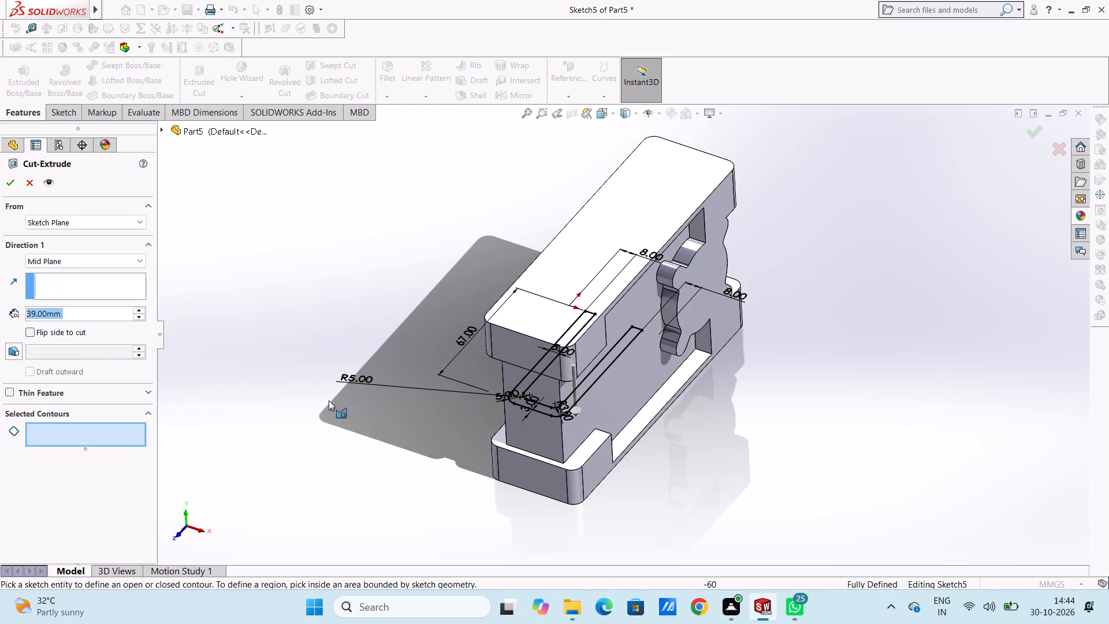
click(526, 384)
middle_drag(333, 471, 297, 370)
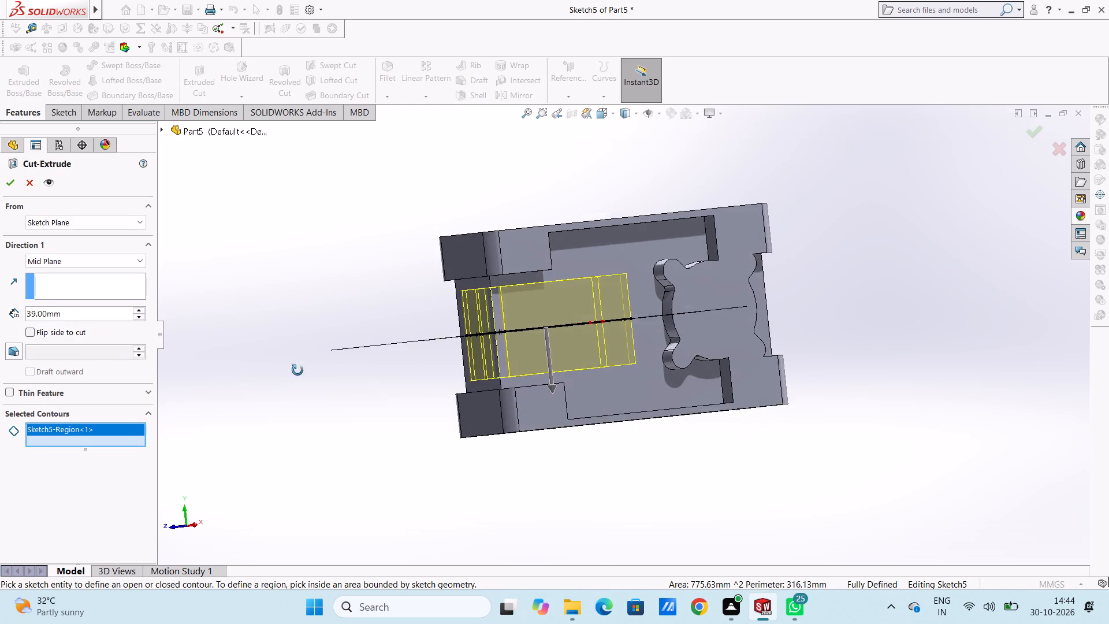
middle_drag(297, 370, 296, 372)
click(13, 185)
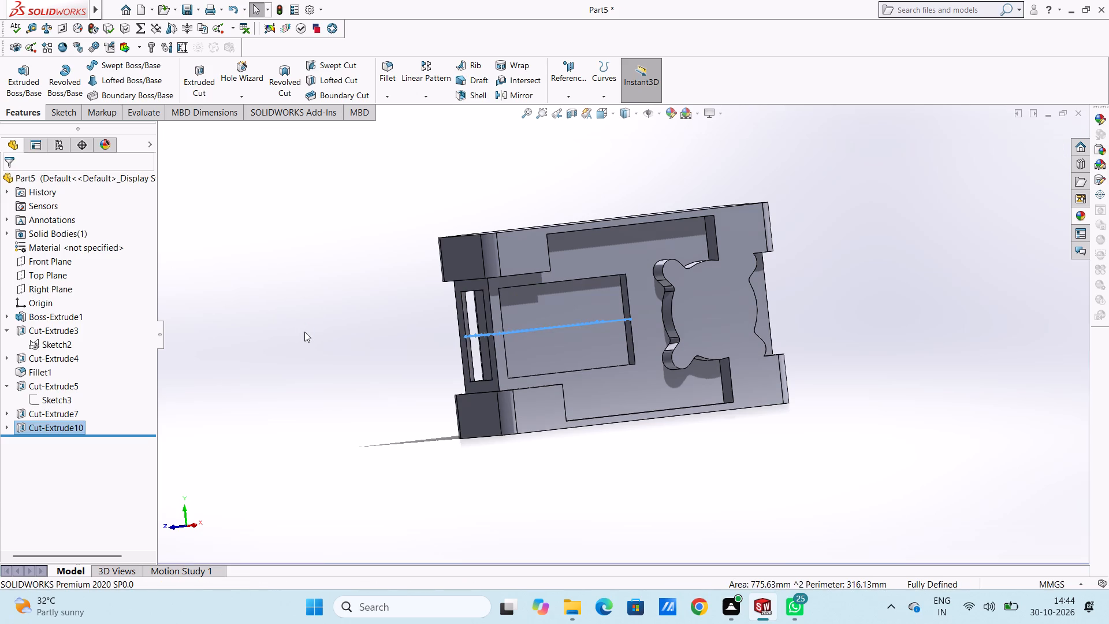
Examine the new U-shaped cut through the block's side and end faces from several angles.
click(304, 332)
middle_drag(316, 332, 422, 322)
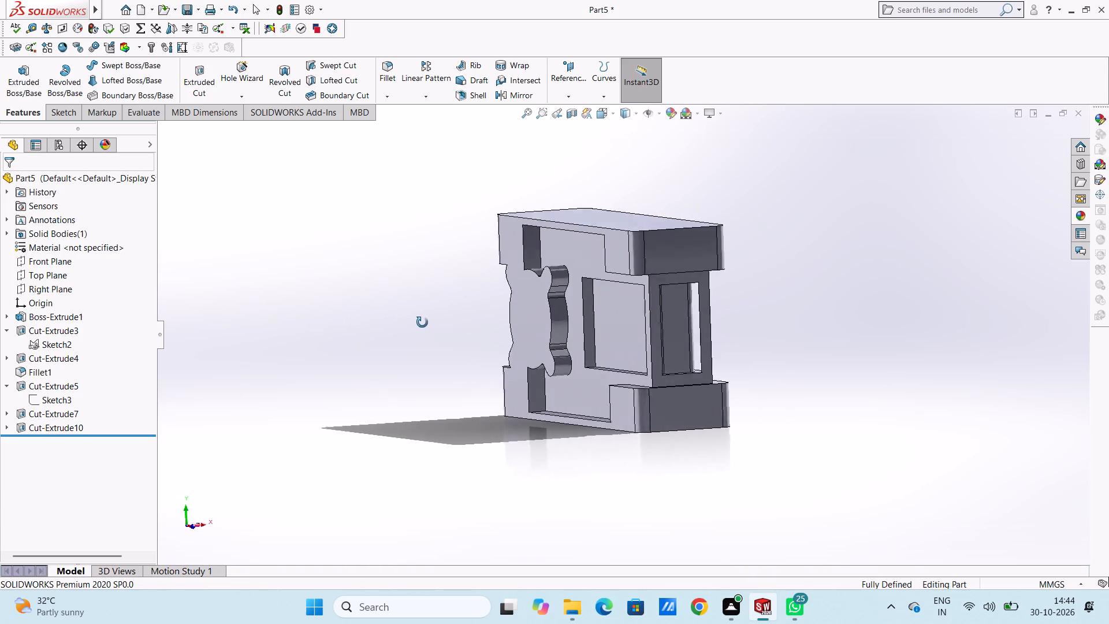
middle_drag(422, 322, 292, 337)
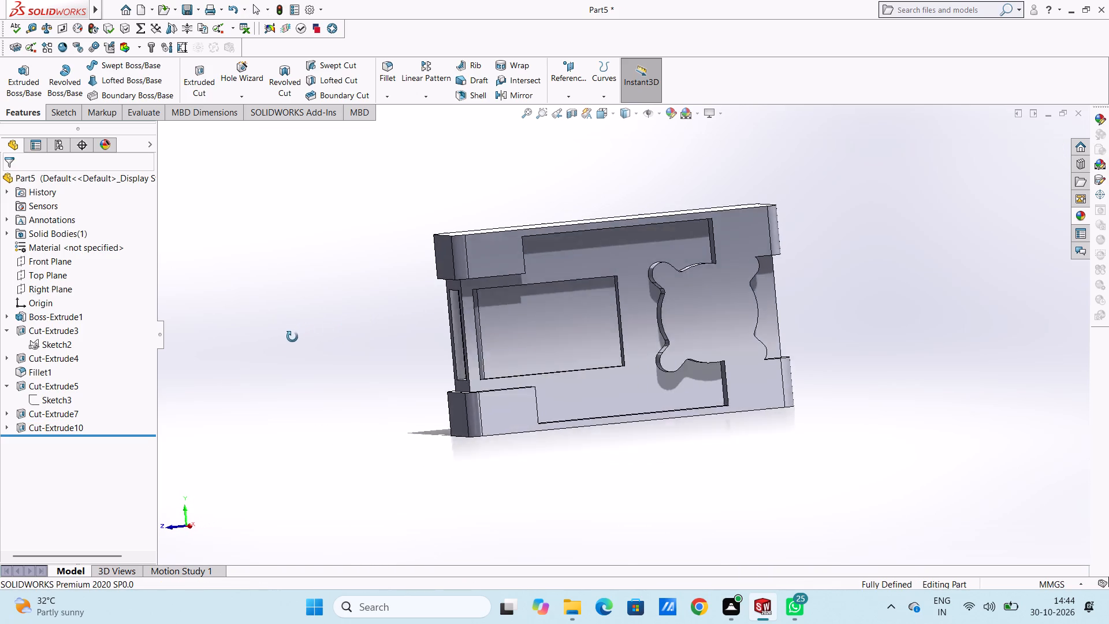
middle_drag(292, 337, 259, 324)
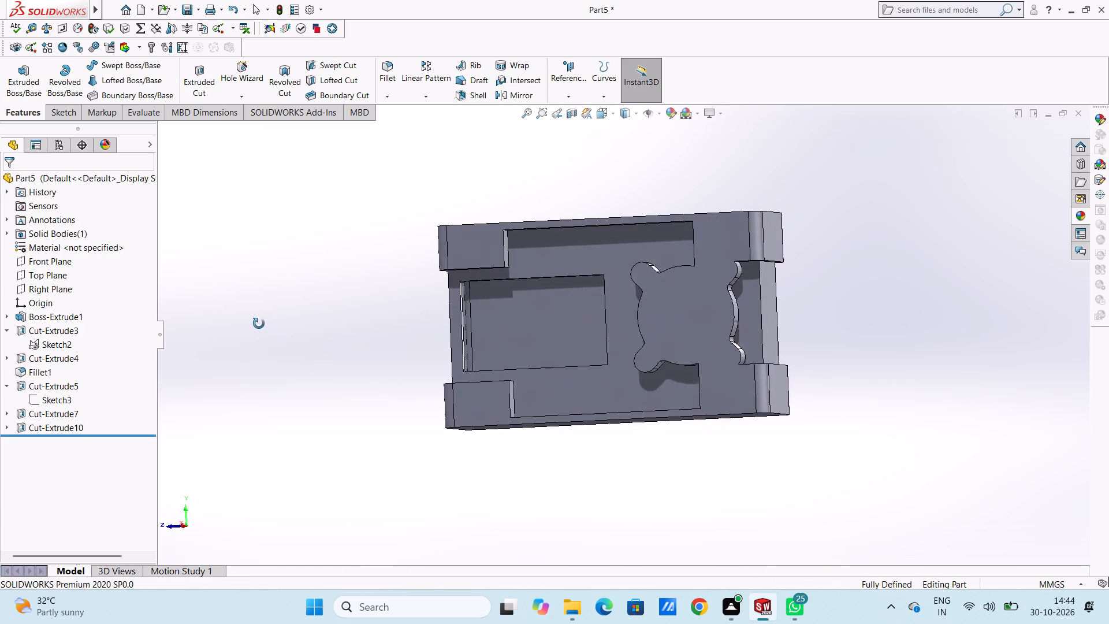
middle_drag(259, 324, 274, 309)
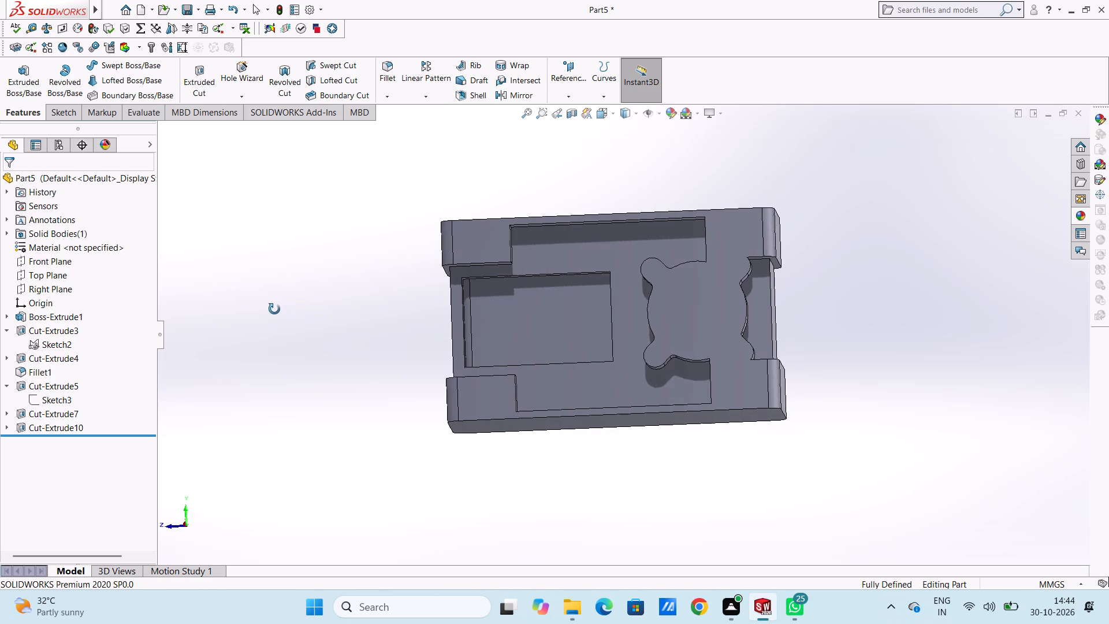
middle_drag(274, 309, 280, 339)
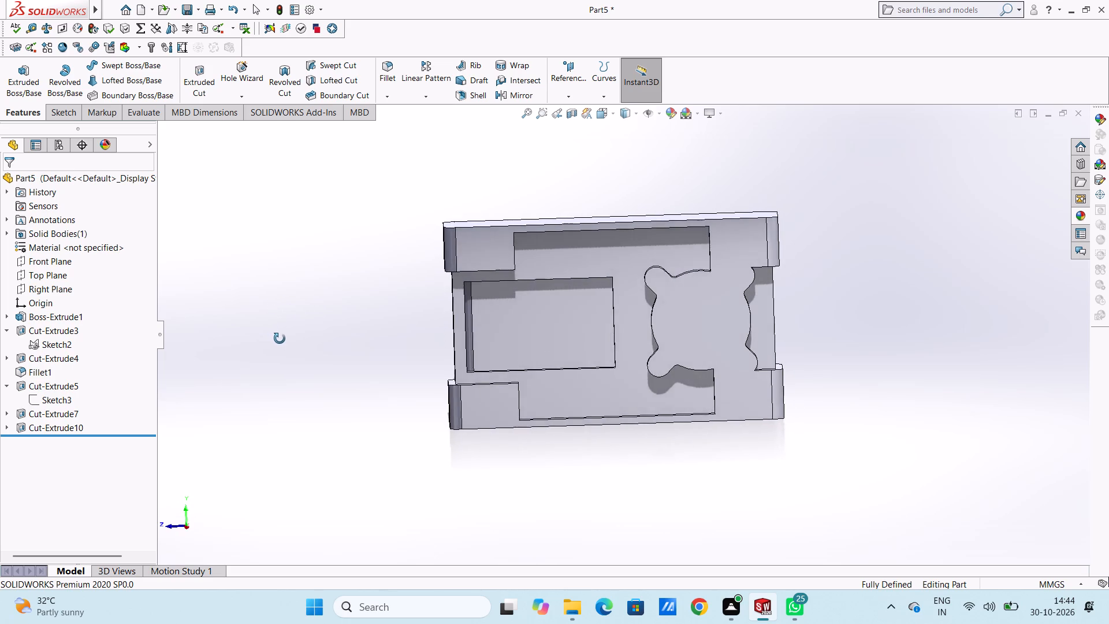
middle_drag(280, 339, 328, 353)
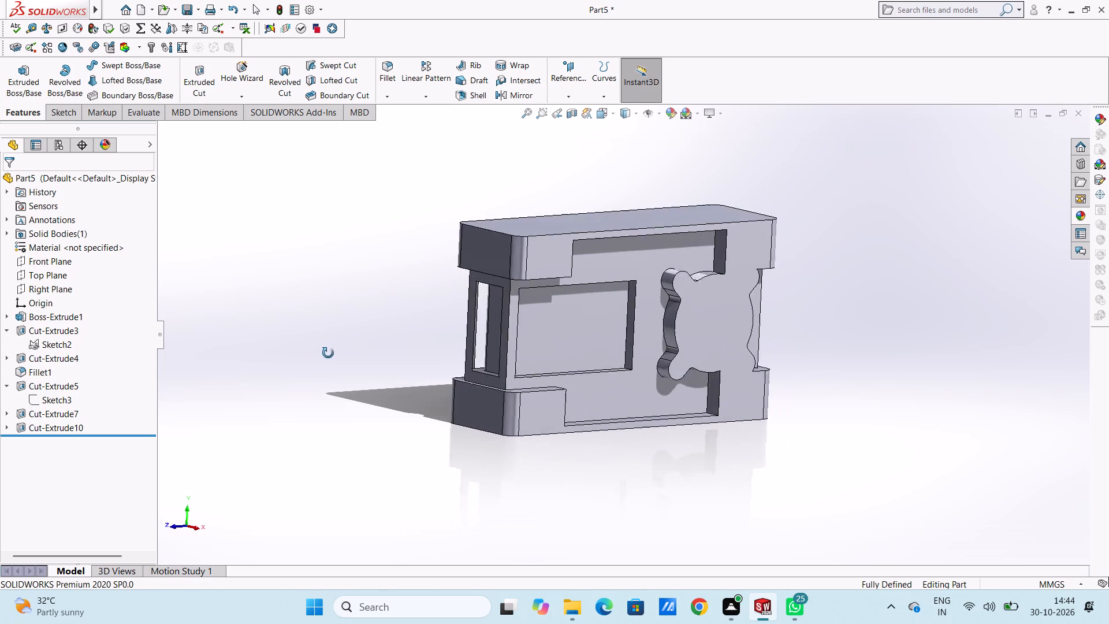
middle_drag(328, 353, 307, 345)
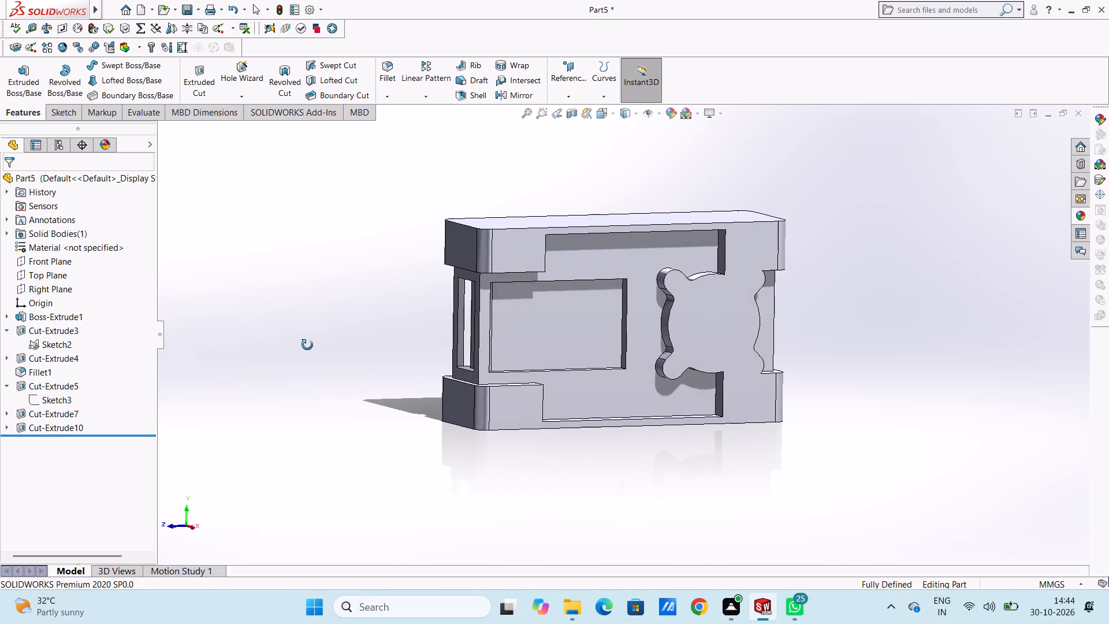
middle_drag(307, 345, 321, 407)
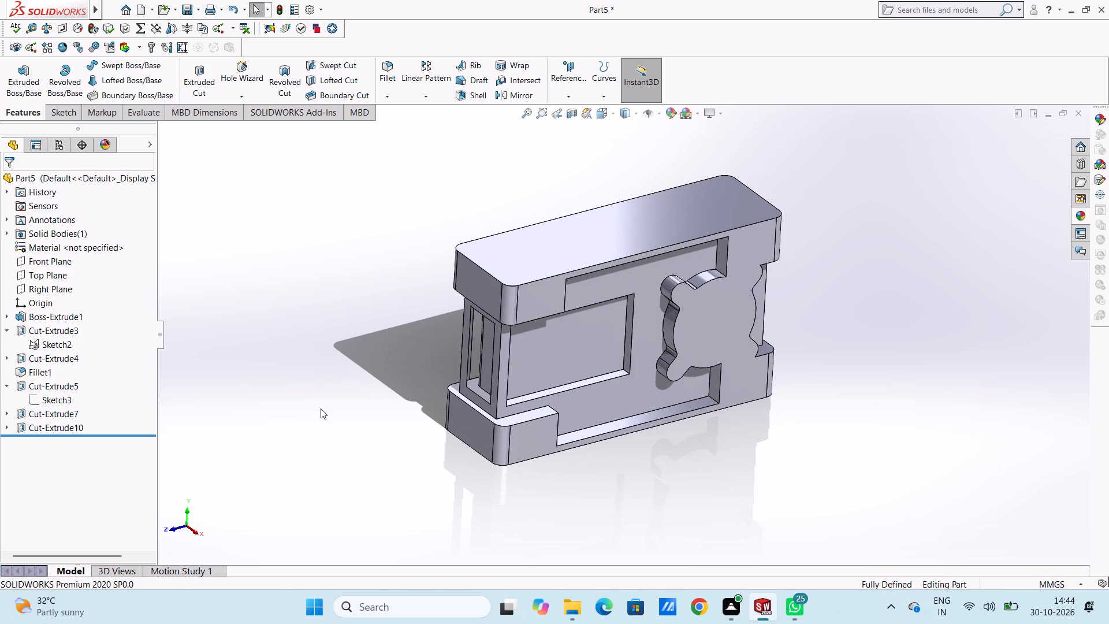
Undo the 39 mm mid-plane U-shaped cut to reopen its profile sketch.
key(ctrl+z)
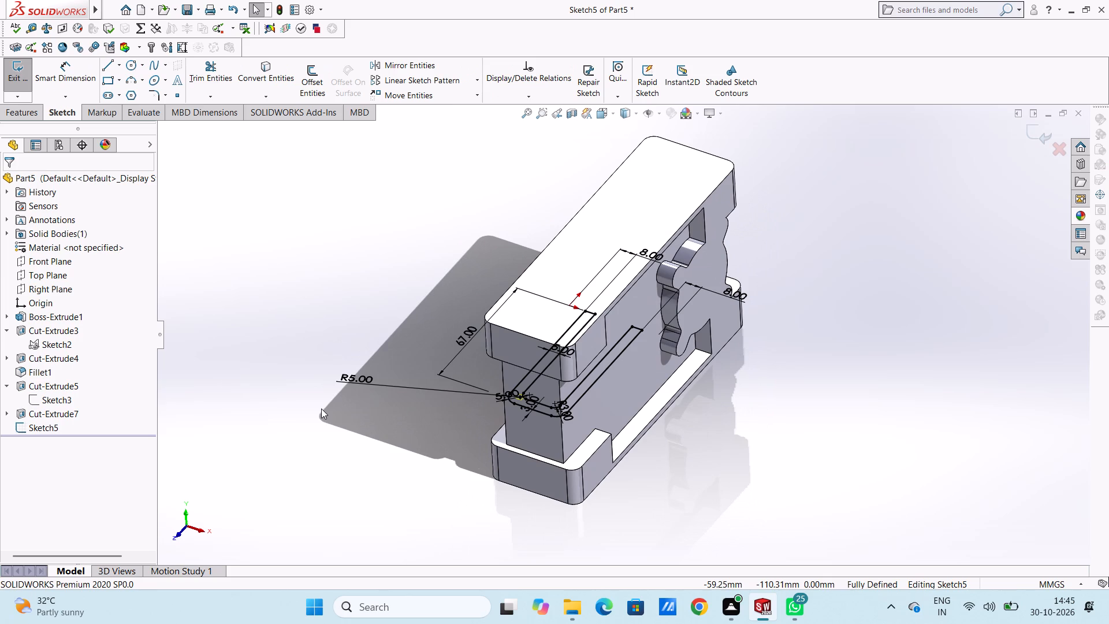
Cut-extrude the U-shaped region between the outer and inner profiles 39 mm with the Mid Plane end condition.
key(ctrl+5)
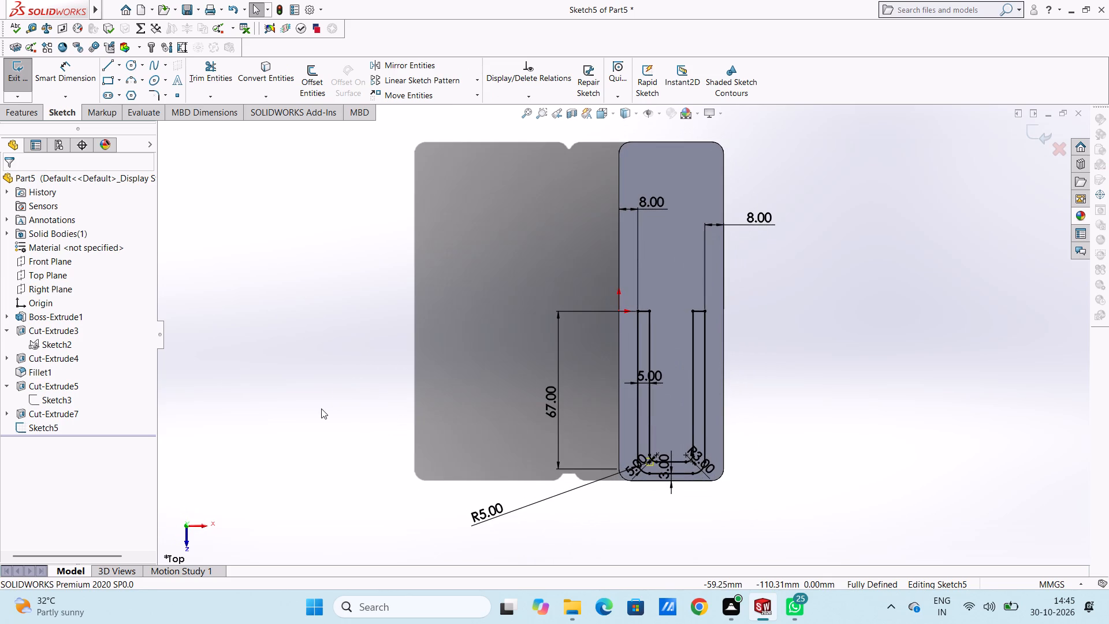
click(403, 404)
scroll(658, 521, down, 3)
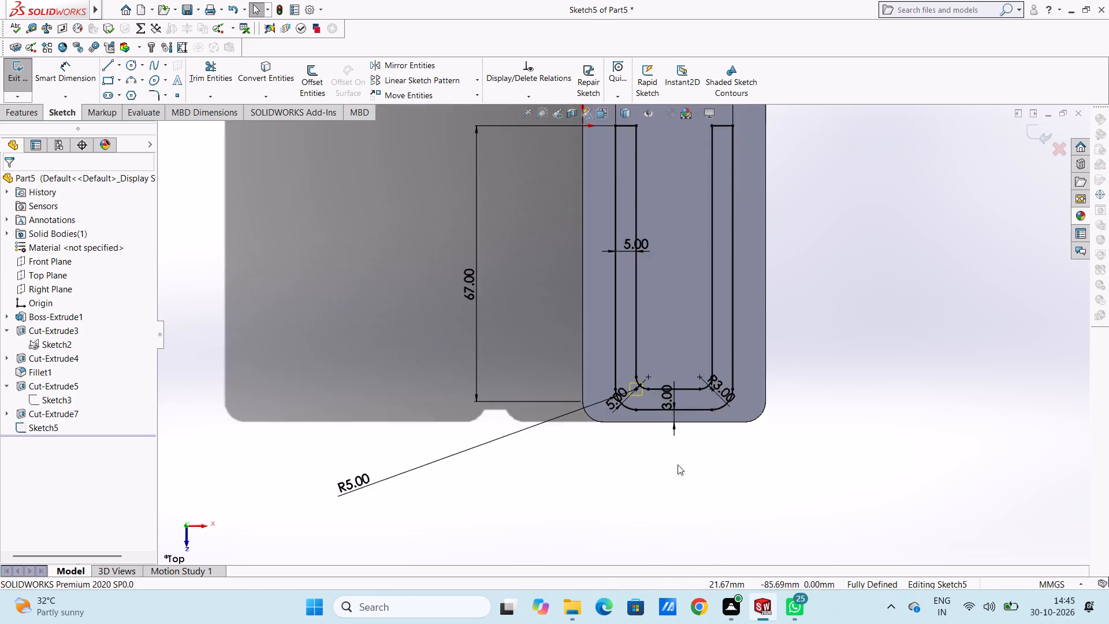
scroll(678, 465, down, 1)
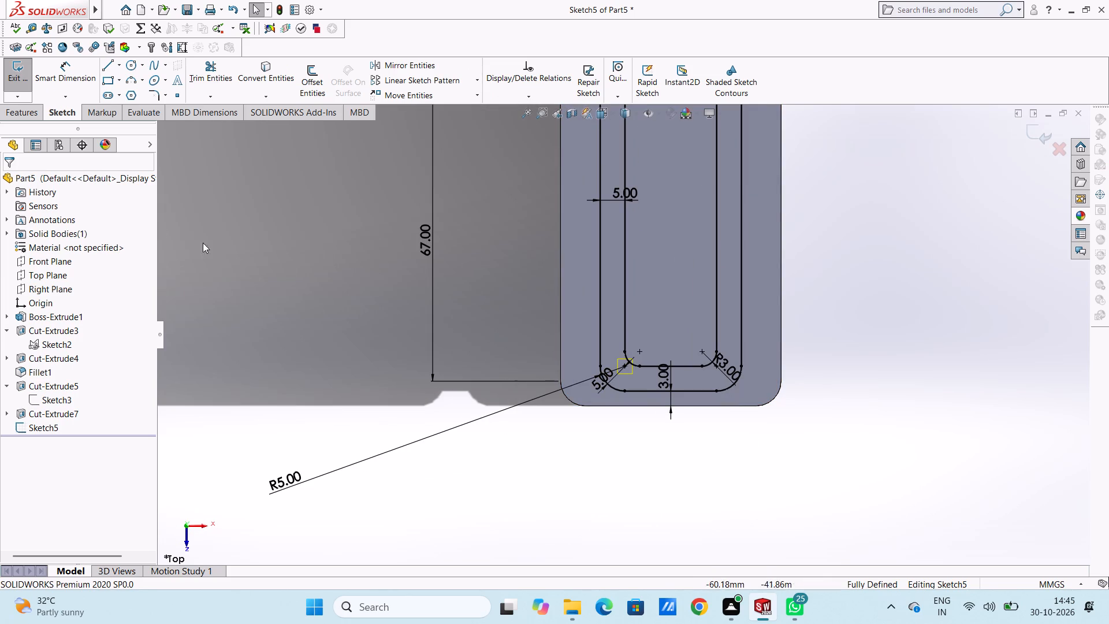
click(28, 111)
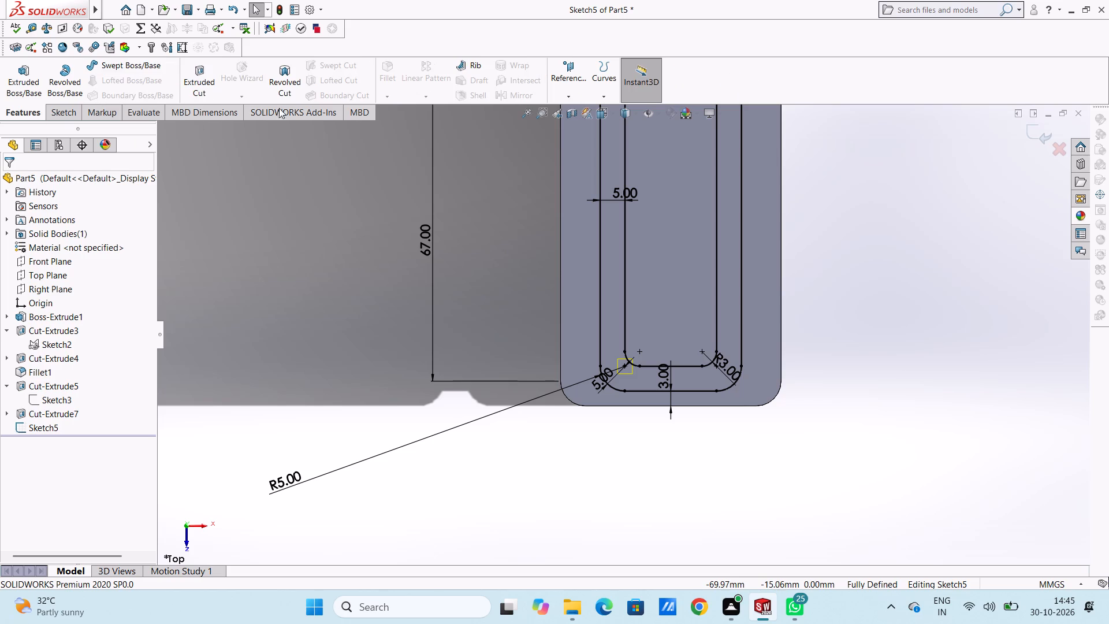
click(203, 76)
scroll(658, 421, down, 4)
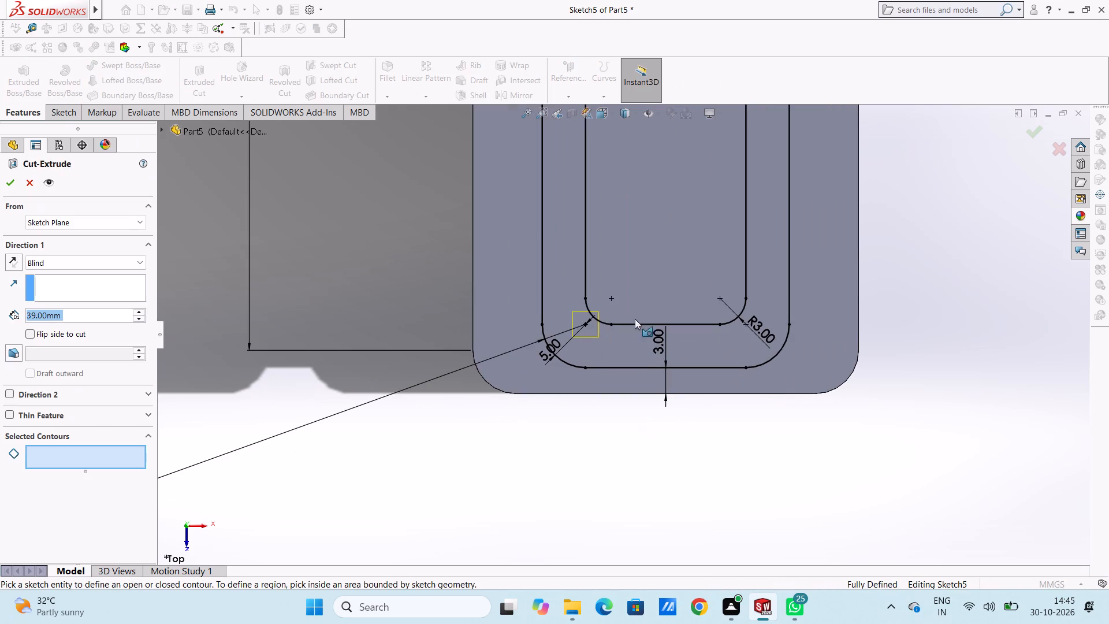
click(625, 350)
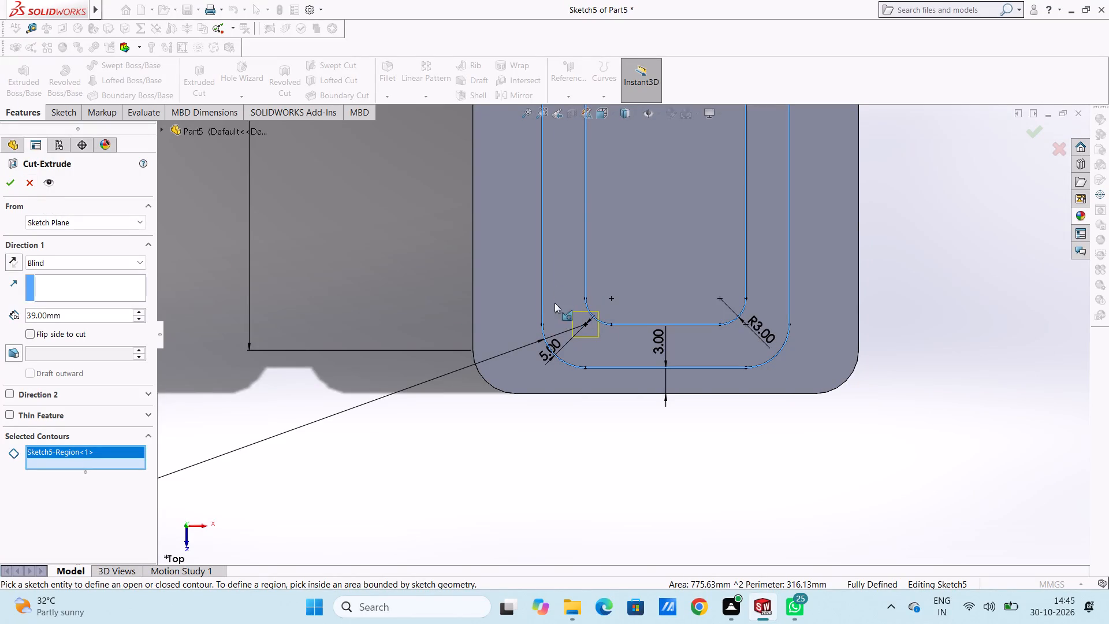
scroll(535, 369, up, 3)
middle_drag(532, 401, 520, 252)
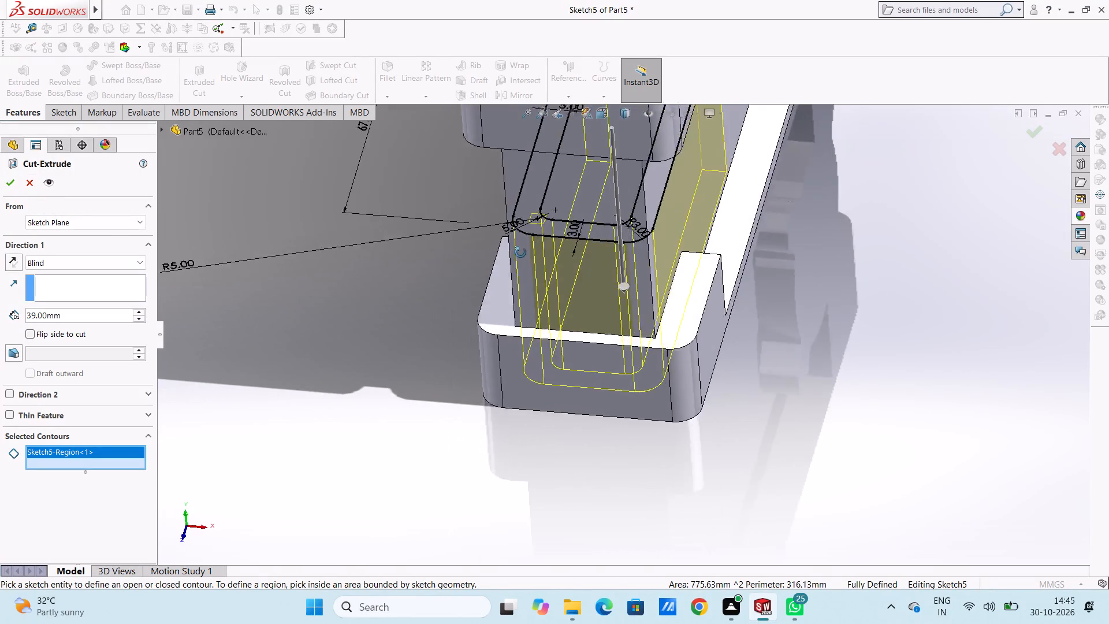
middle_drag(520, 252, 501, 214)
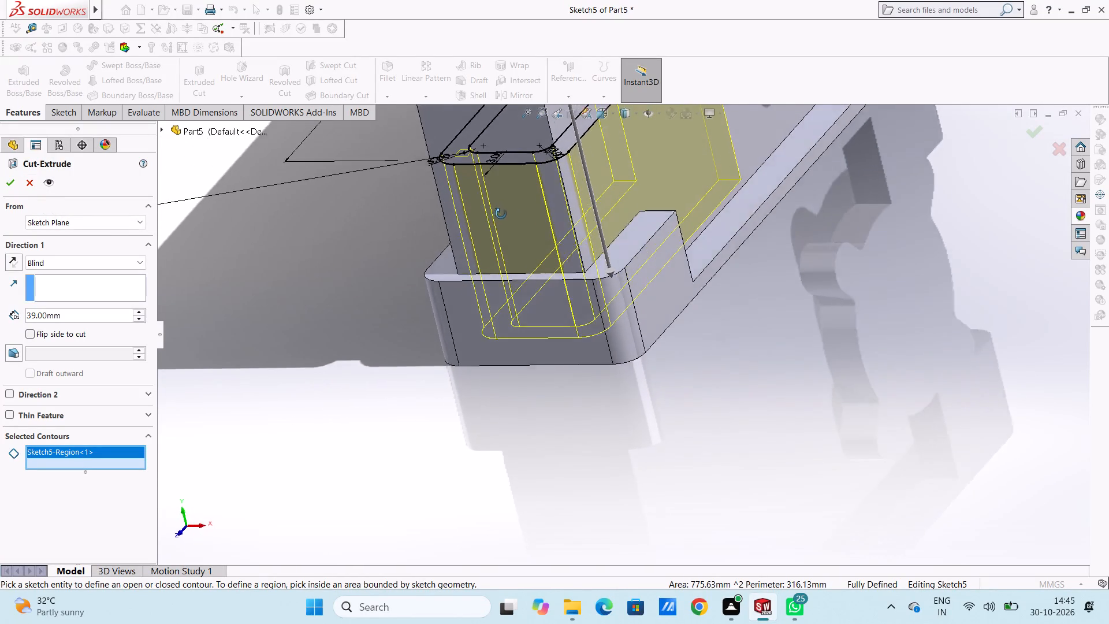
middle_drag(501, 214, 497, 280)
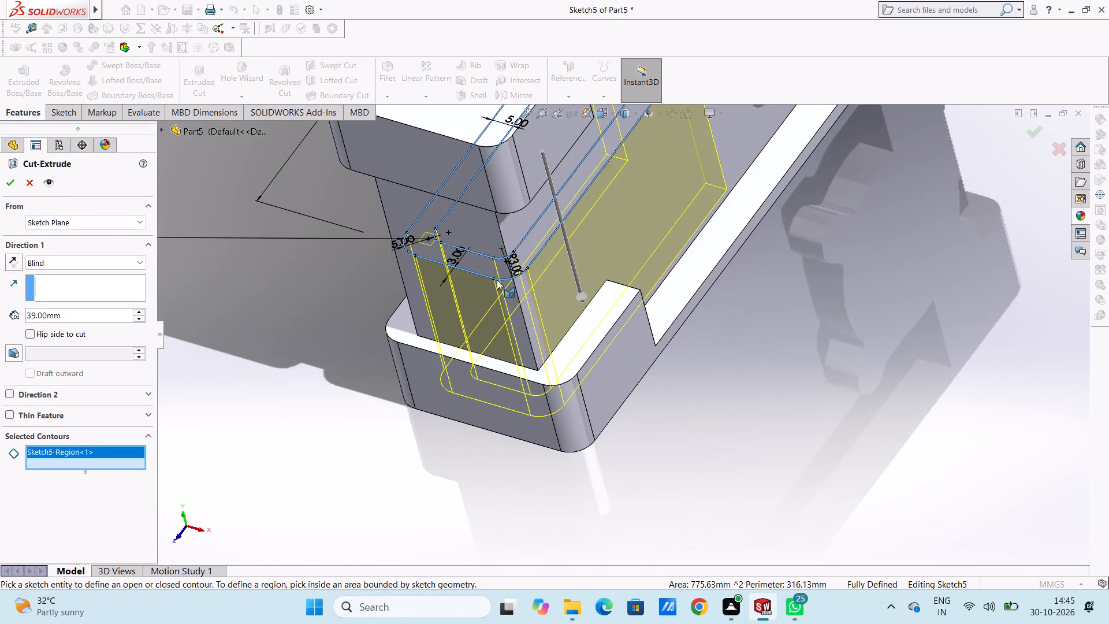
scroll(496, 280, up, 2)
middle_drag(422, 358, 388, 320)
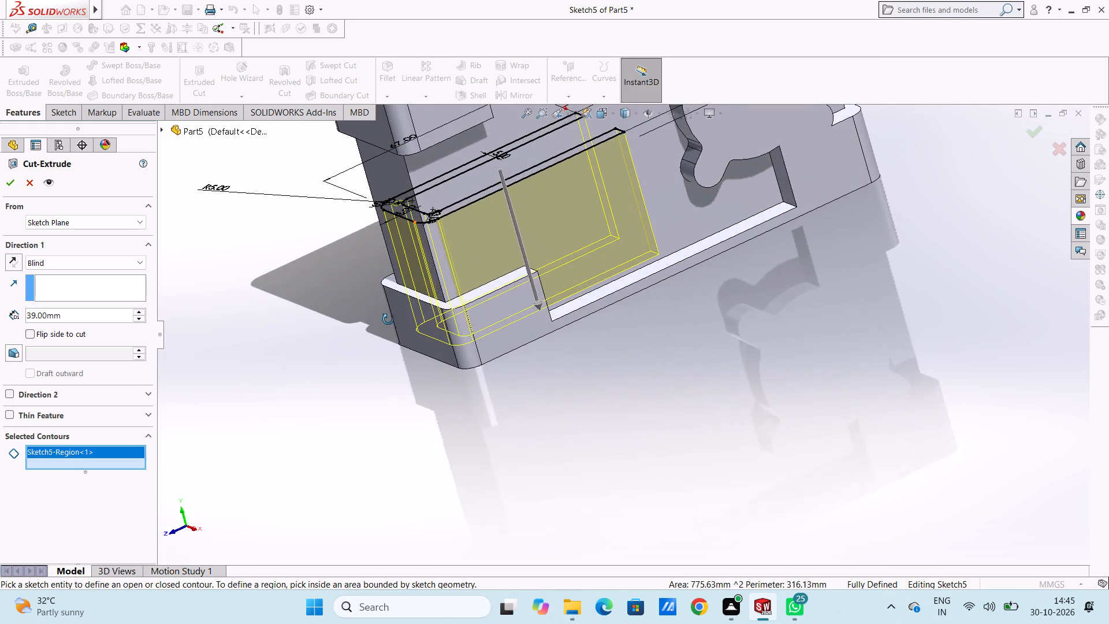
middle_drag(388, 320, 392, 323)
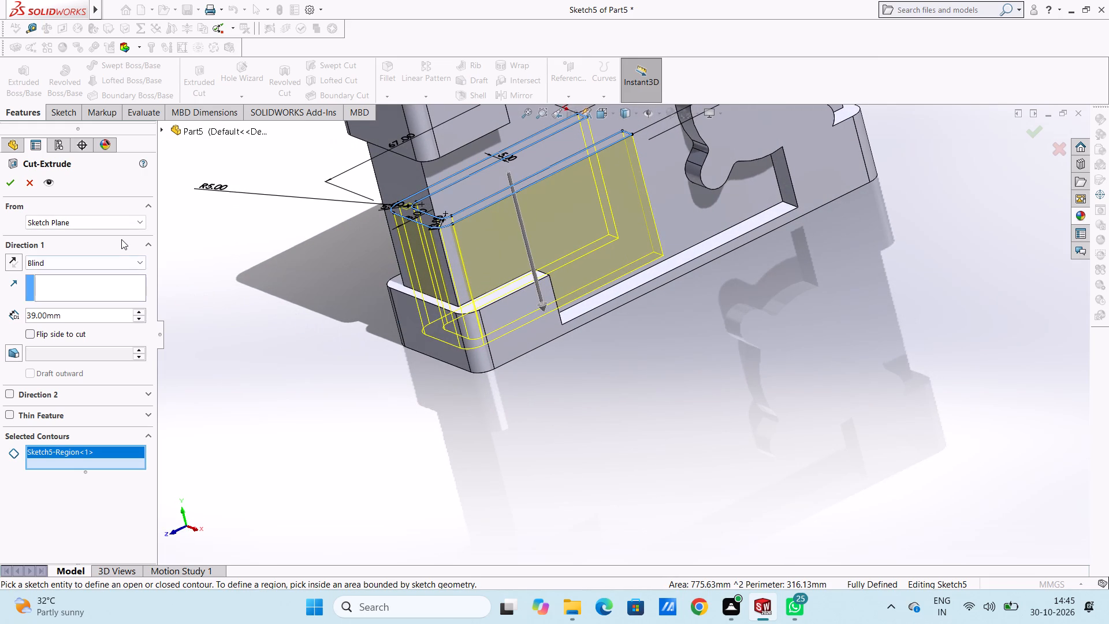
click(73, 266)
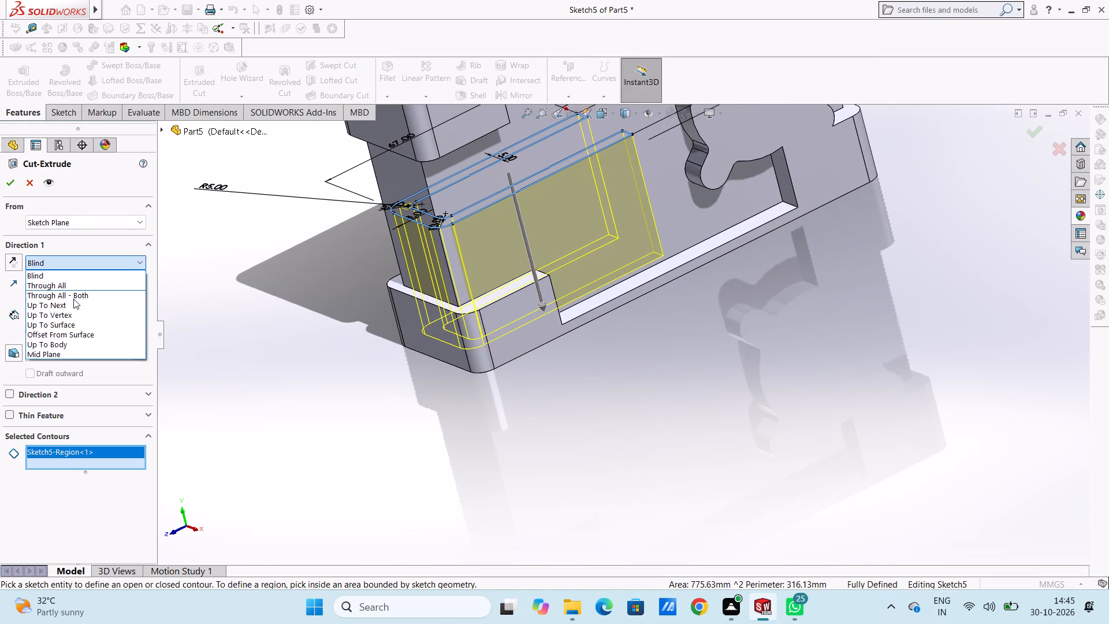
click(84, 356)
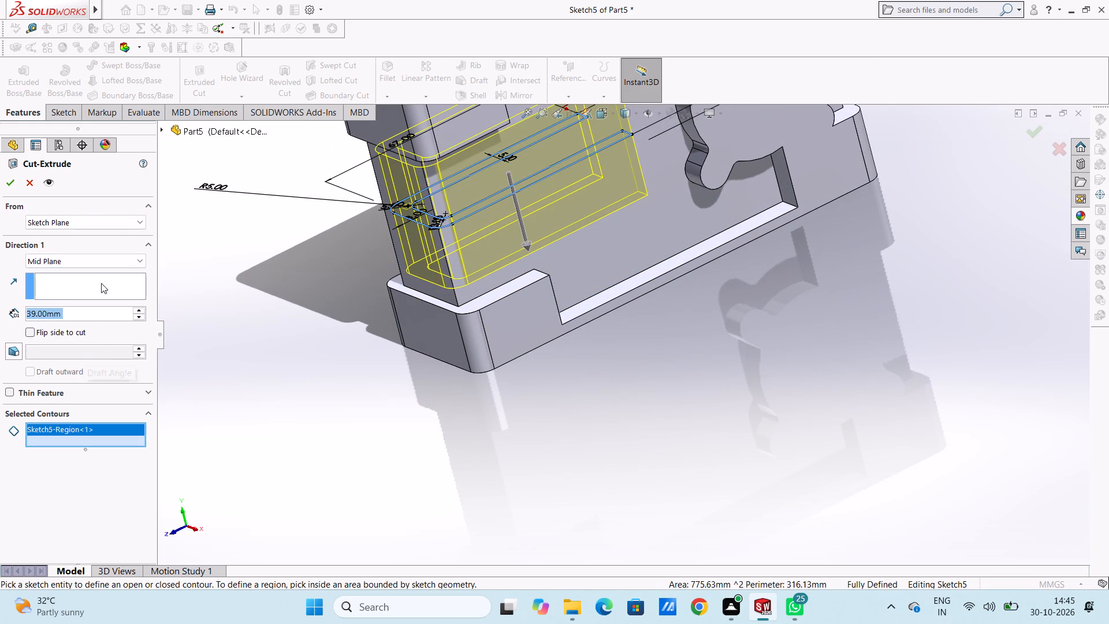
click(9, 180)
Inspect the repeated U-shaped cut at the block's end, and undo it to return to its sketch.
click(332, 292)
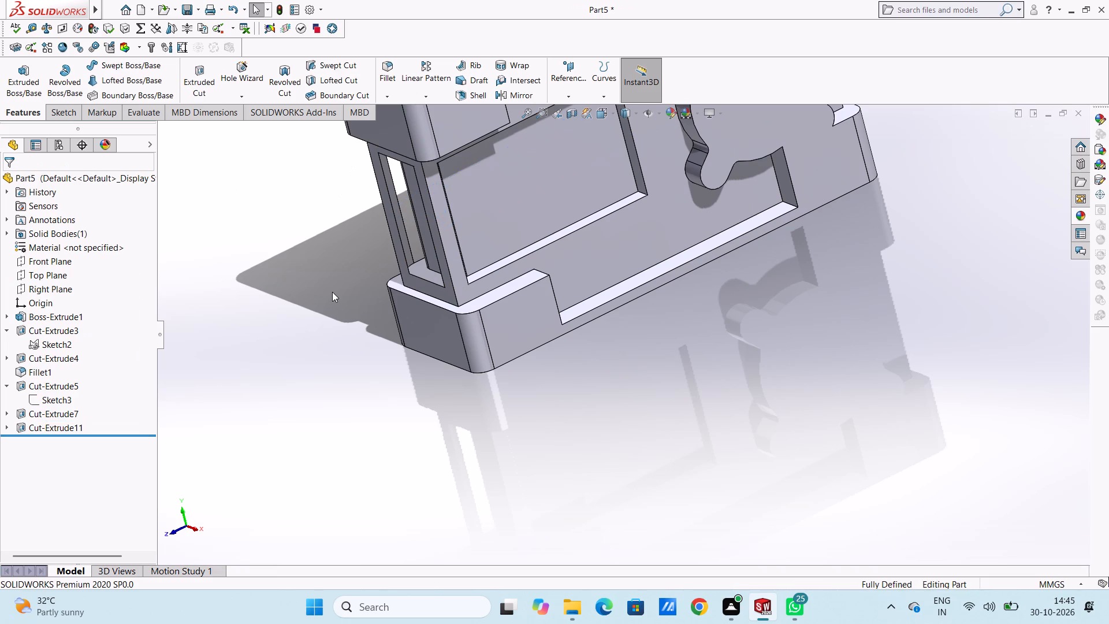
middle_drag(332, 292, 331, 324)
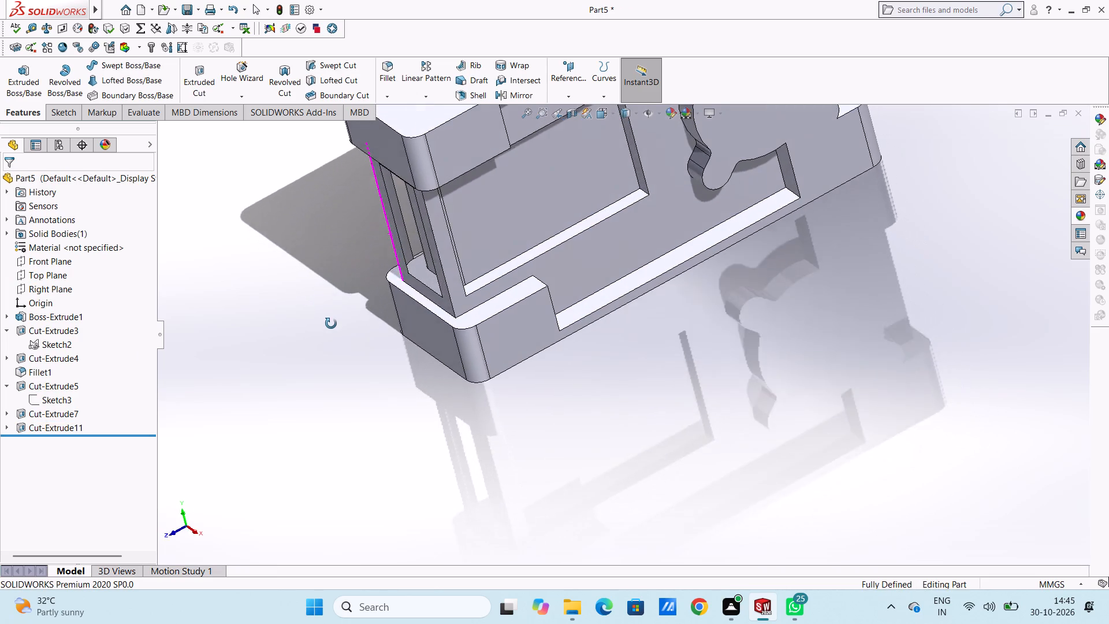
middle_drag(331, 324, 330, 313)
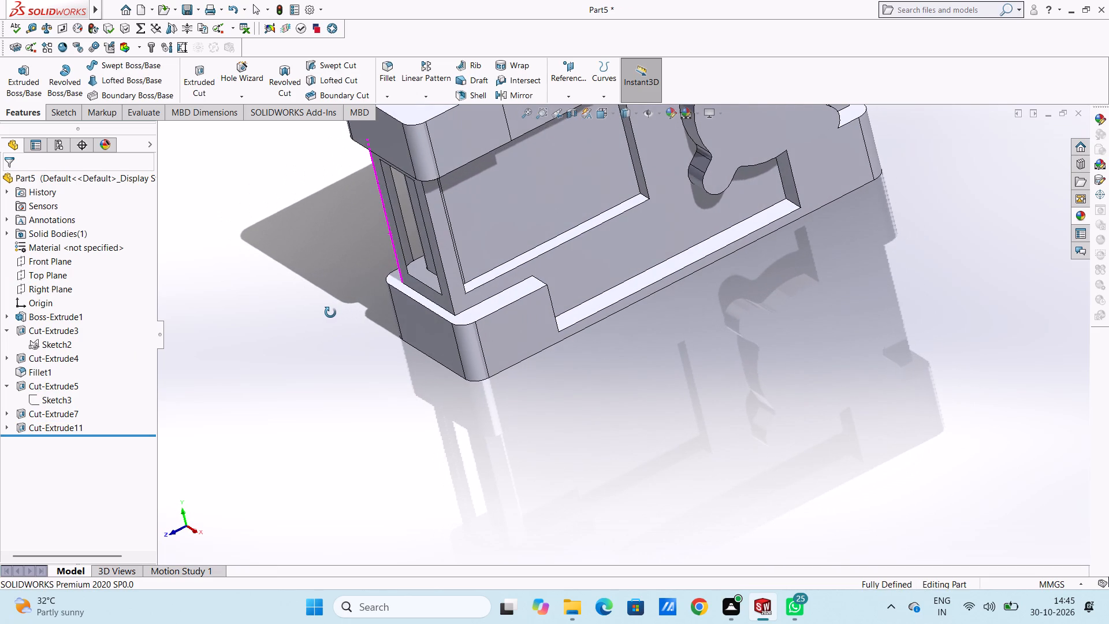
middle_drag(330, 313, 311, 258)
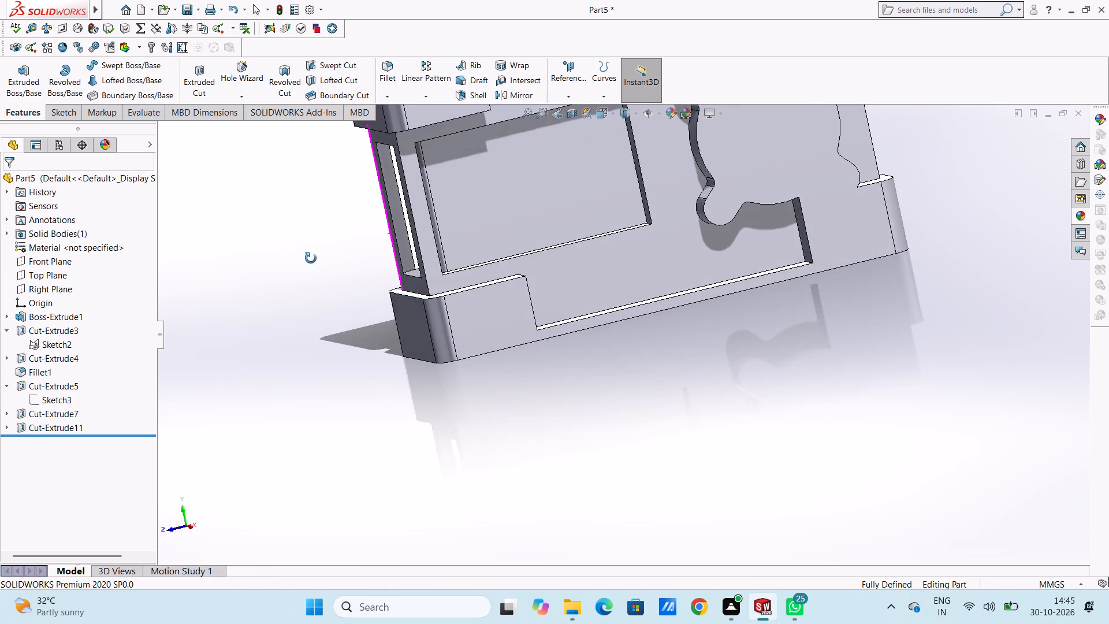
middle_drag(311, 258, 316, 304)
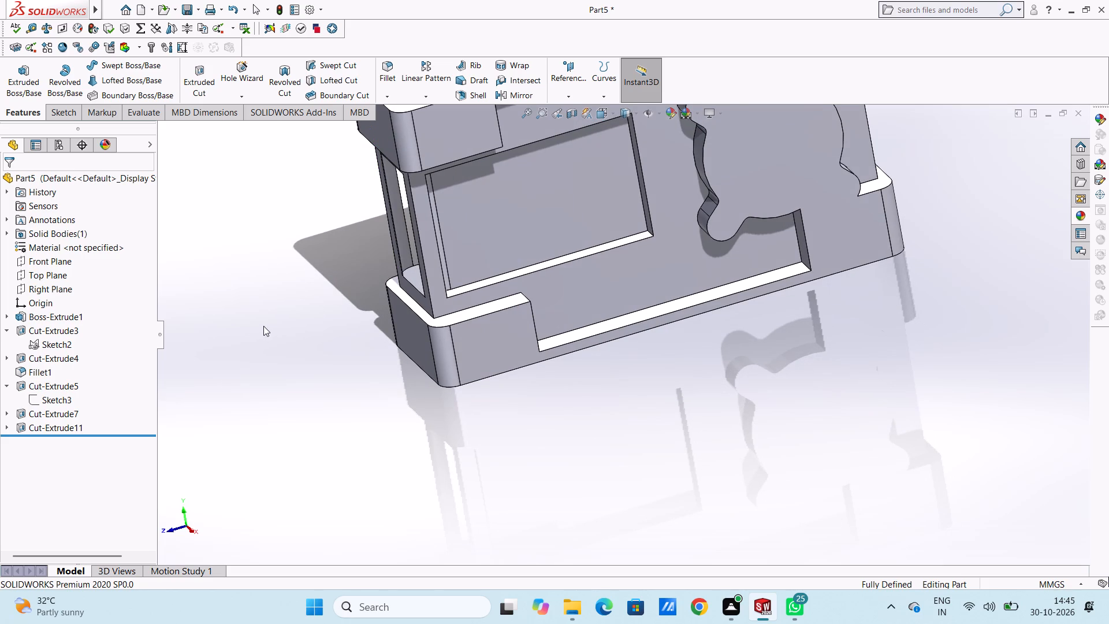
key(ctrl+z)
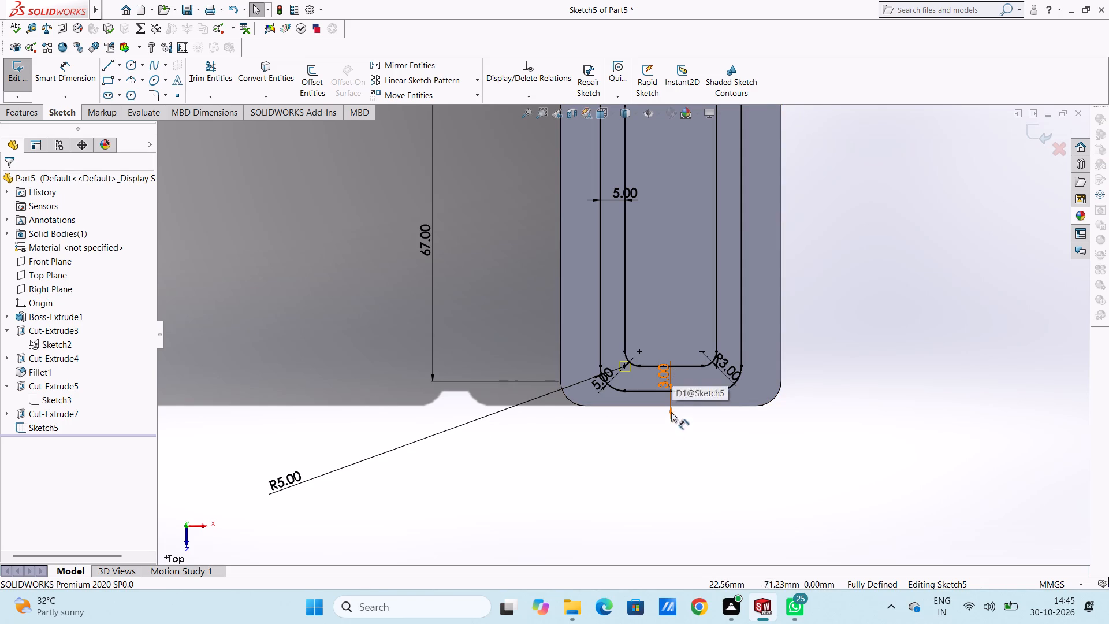
Move the end-offset dimension clear of the block and set the outer U profile's distance from the end edge to 1 mm.
drag(665, 380, 690, 506)
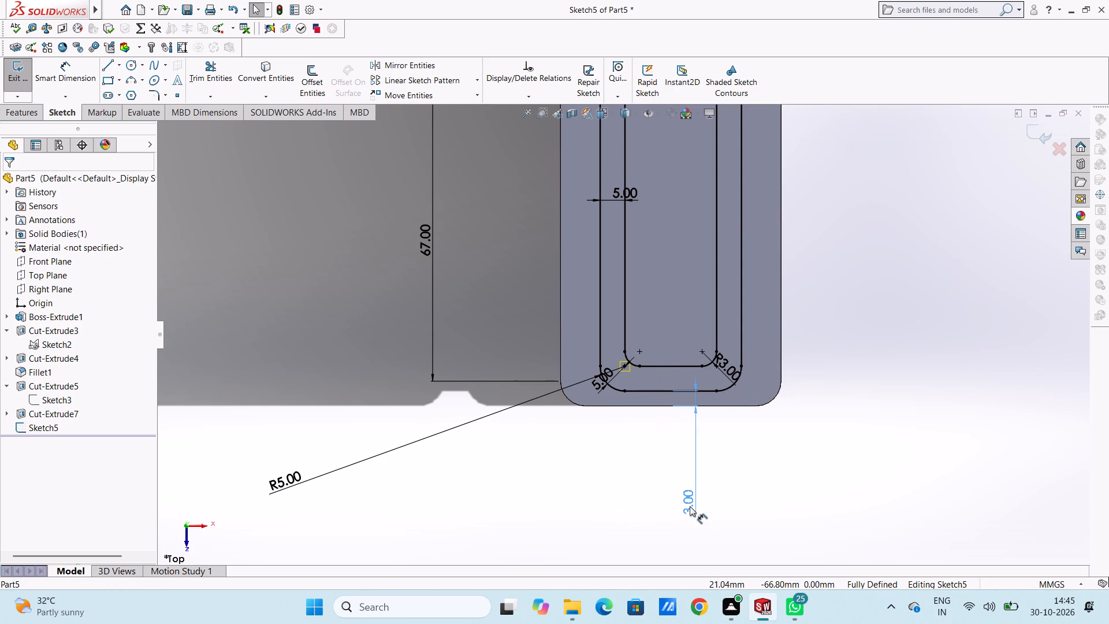
drag(690, 506, 678, 515)
click(768, 458)
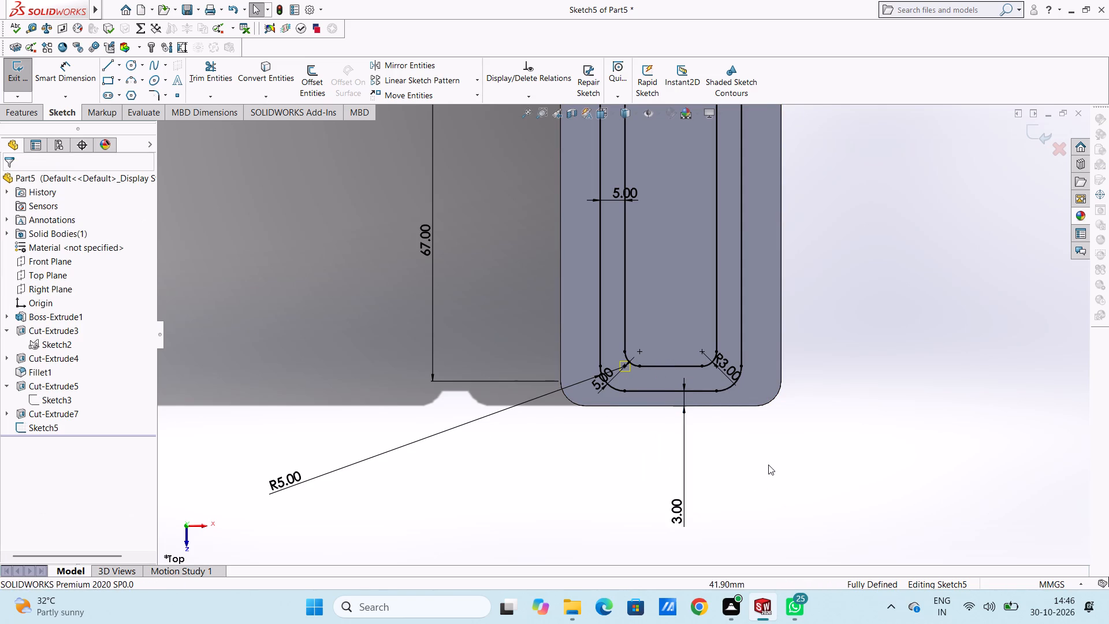
double_click(682, 508)
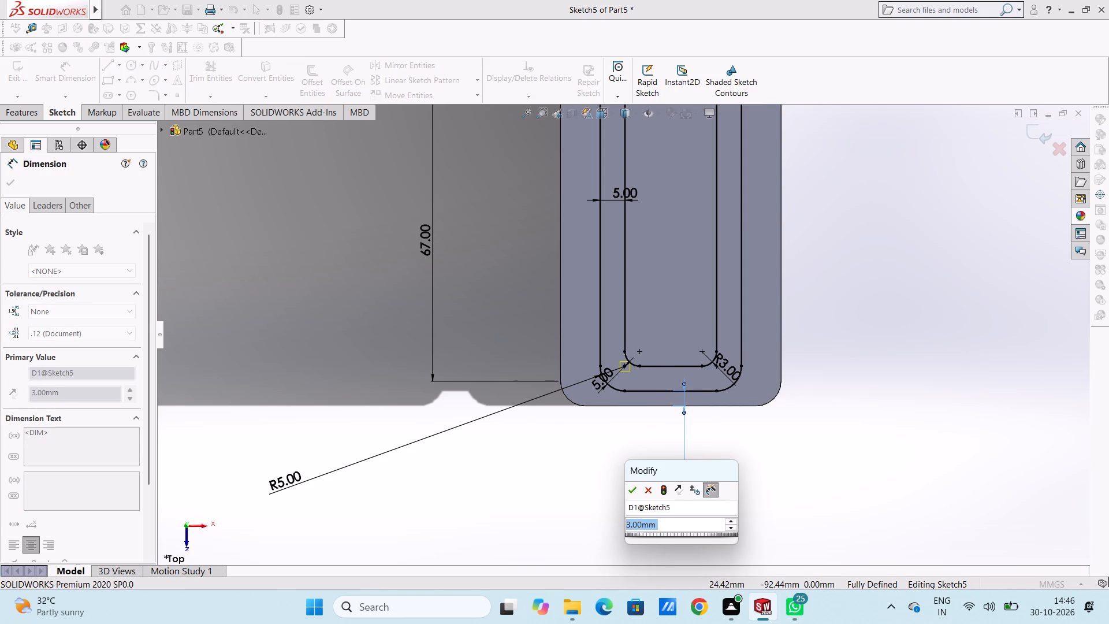
key(1)
key(Return)
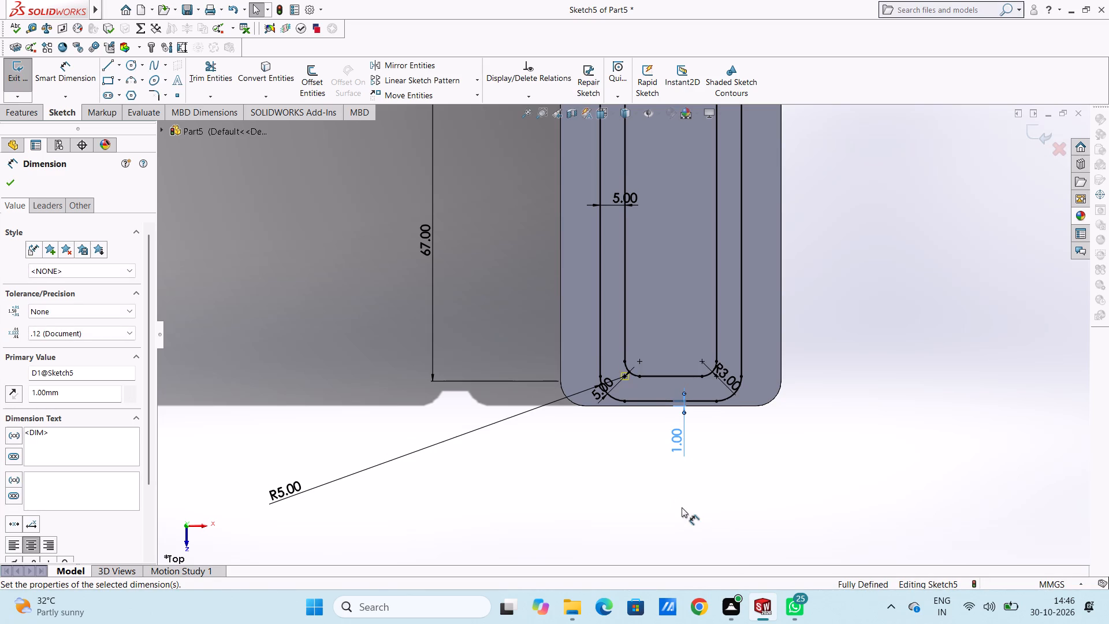
click(840, 381)
Cut-extrude the U-shaped contour of the revised sketch 39 mm with the Mid Plane end condition.
scroll(792, 373, up, 3)
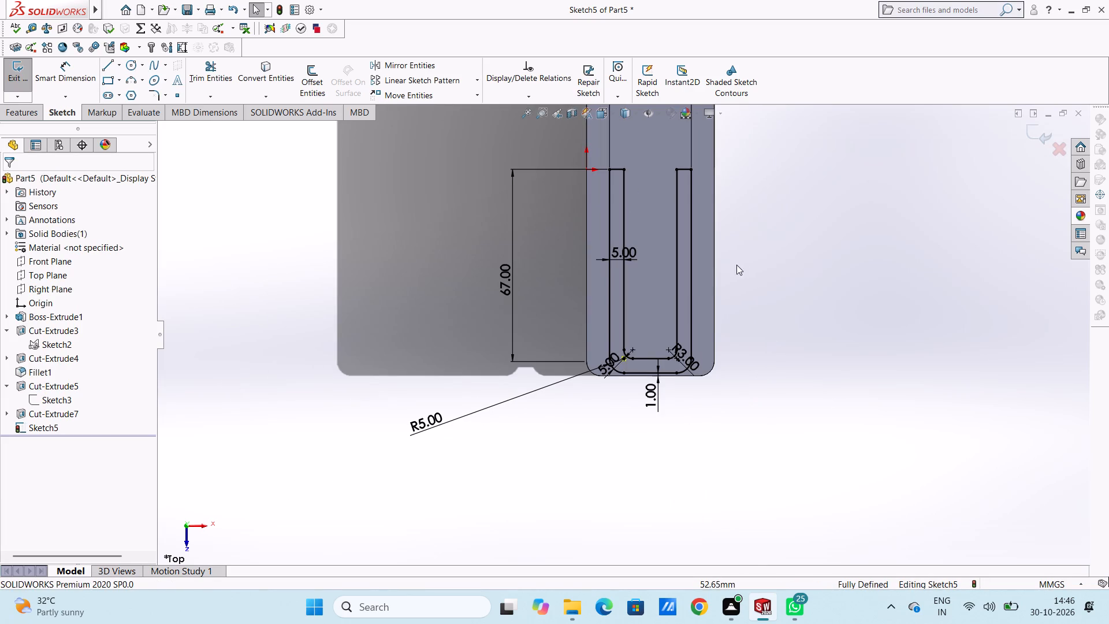
scroll(736, 311, down, 1)
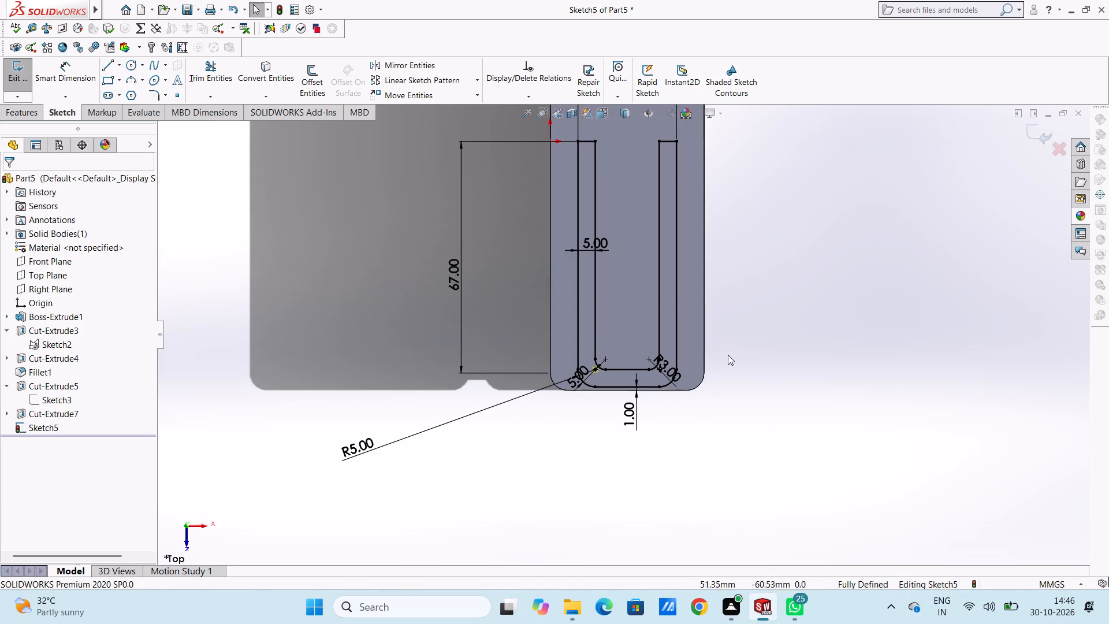
middle_drag(702, 460, 697, 312)
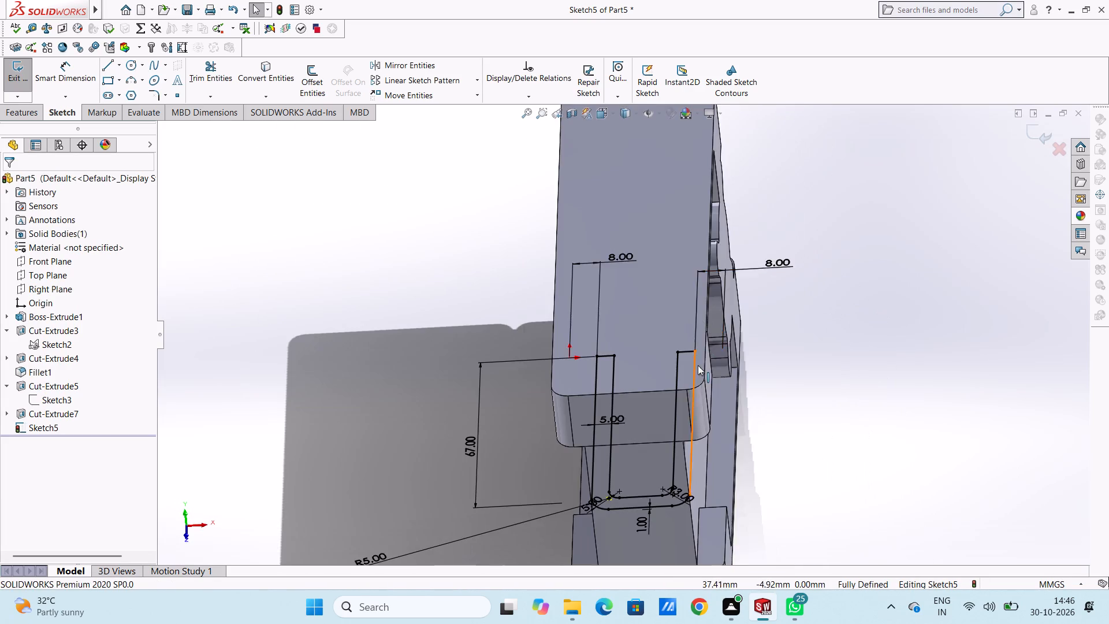
scroll(698, 365, up, 4)
middle_drag(708, 429, 664, 390)
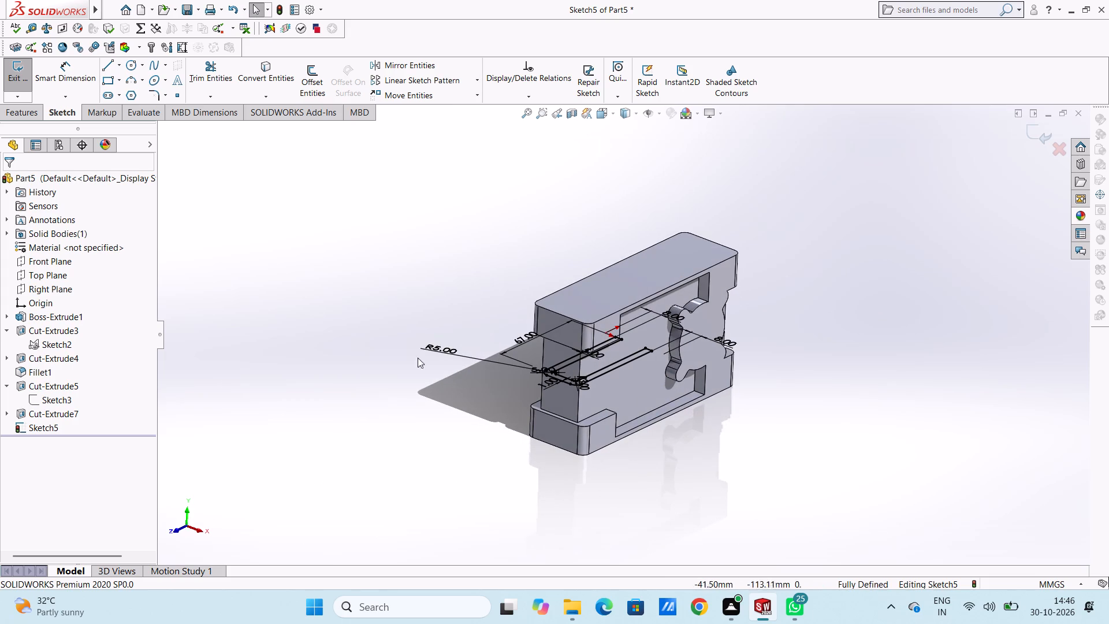
click(24, 112)
click(191, 87)
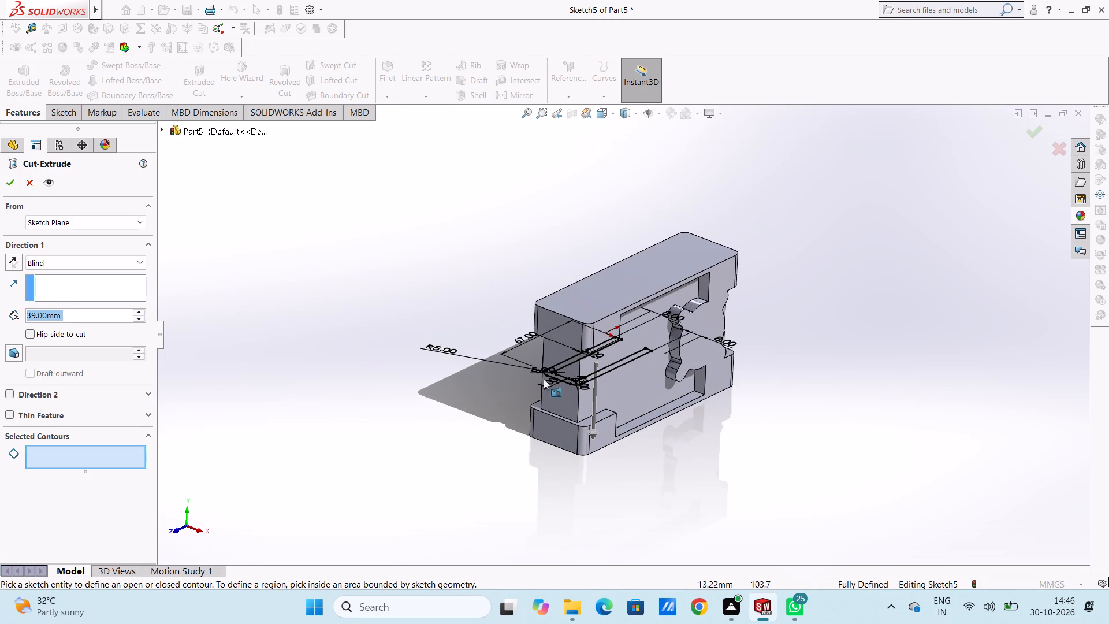
click(627, 359)
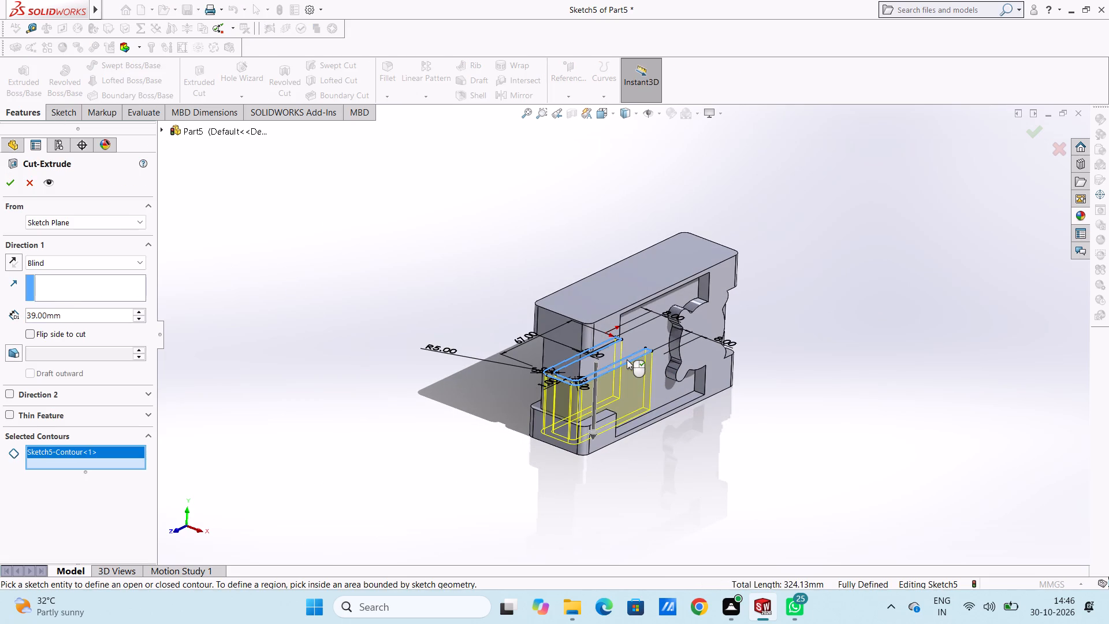
click(80, 260)
click(90, 356)
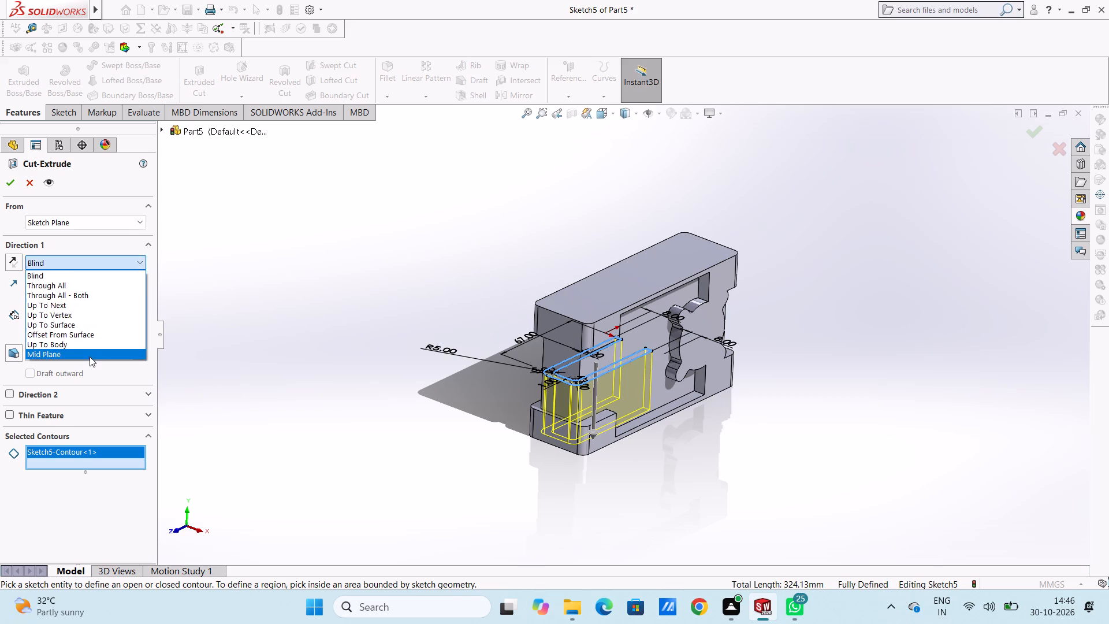
click(13, 187)
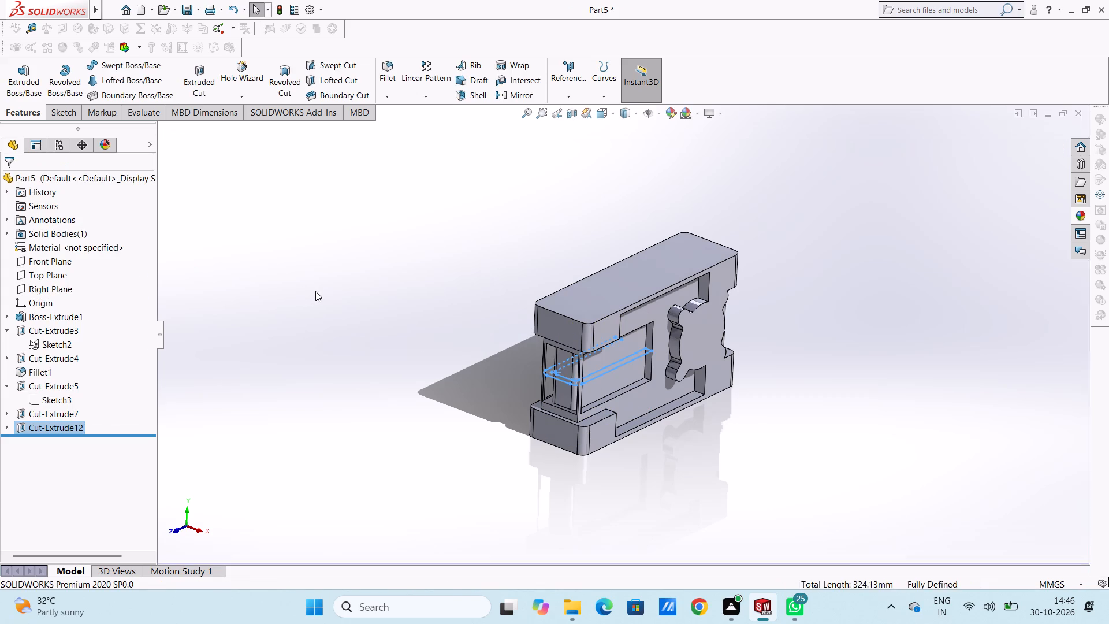
click(315, 291)
middle_drag(364, 349, 307, 295)
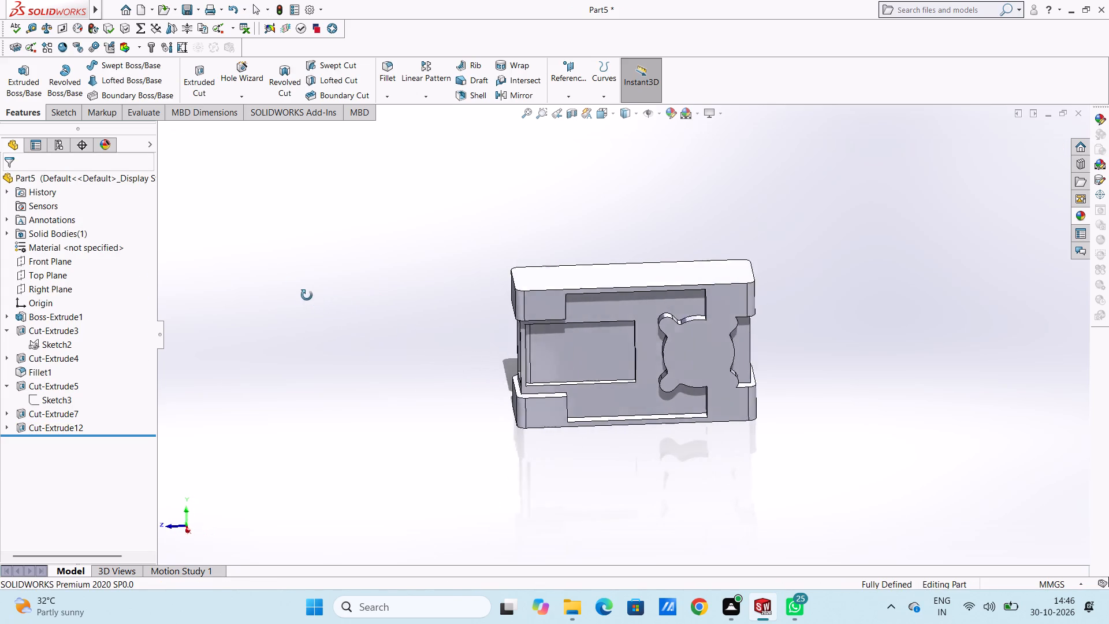
middle_drag(307, 295, 430, 326)
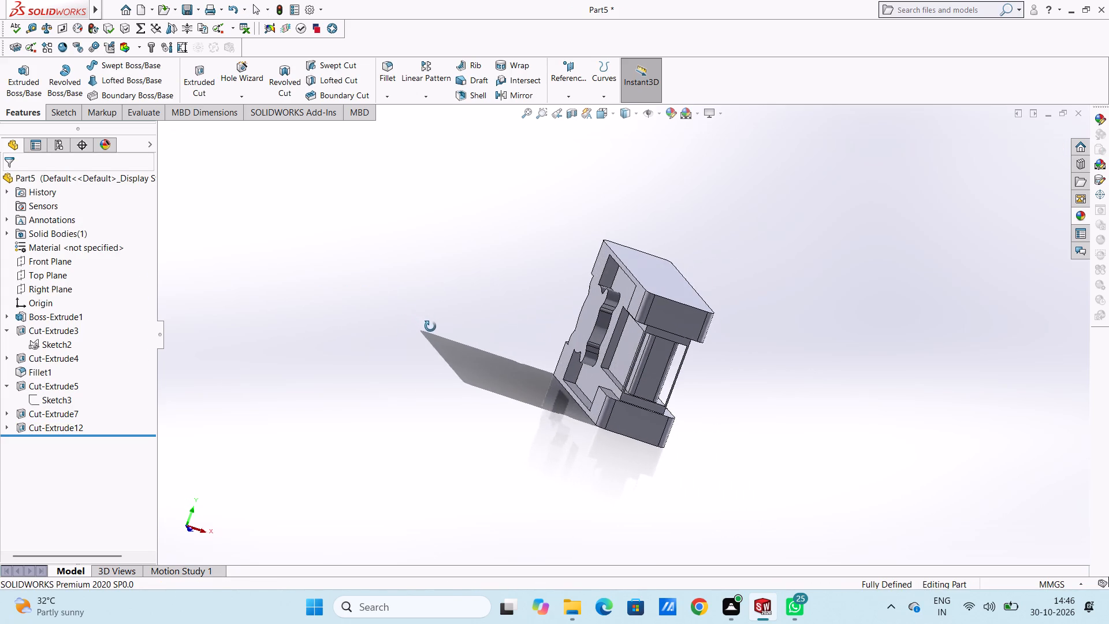
middle_drag(430, 326, 298, 277)
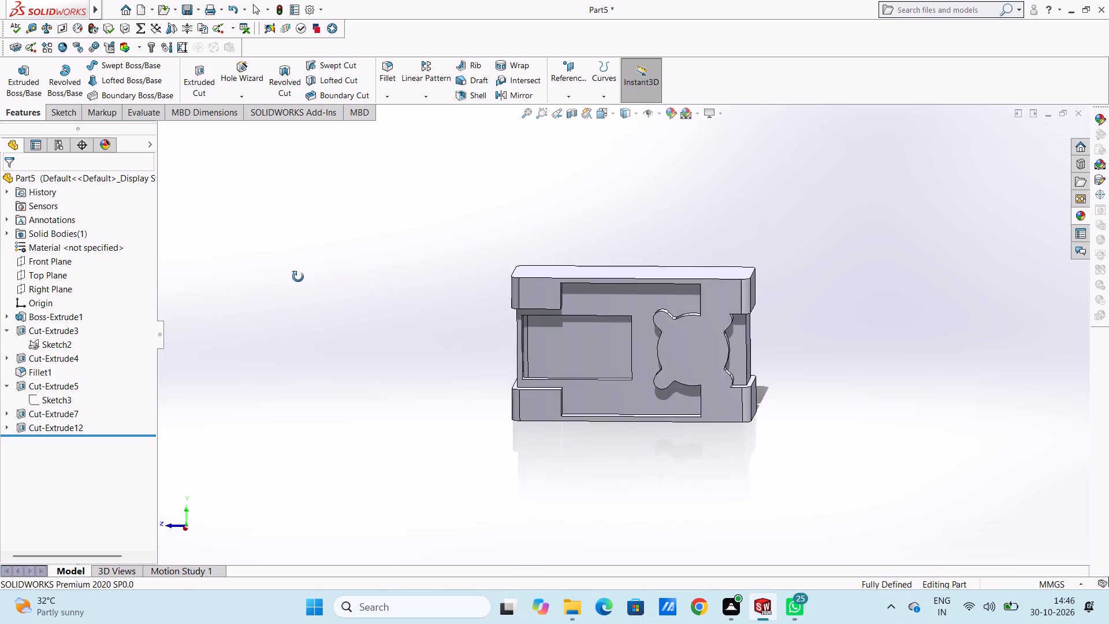
Undo the last U-shaped cut at the block's end and exit its sketch.
middle_drag(298, 277, 375, 292)
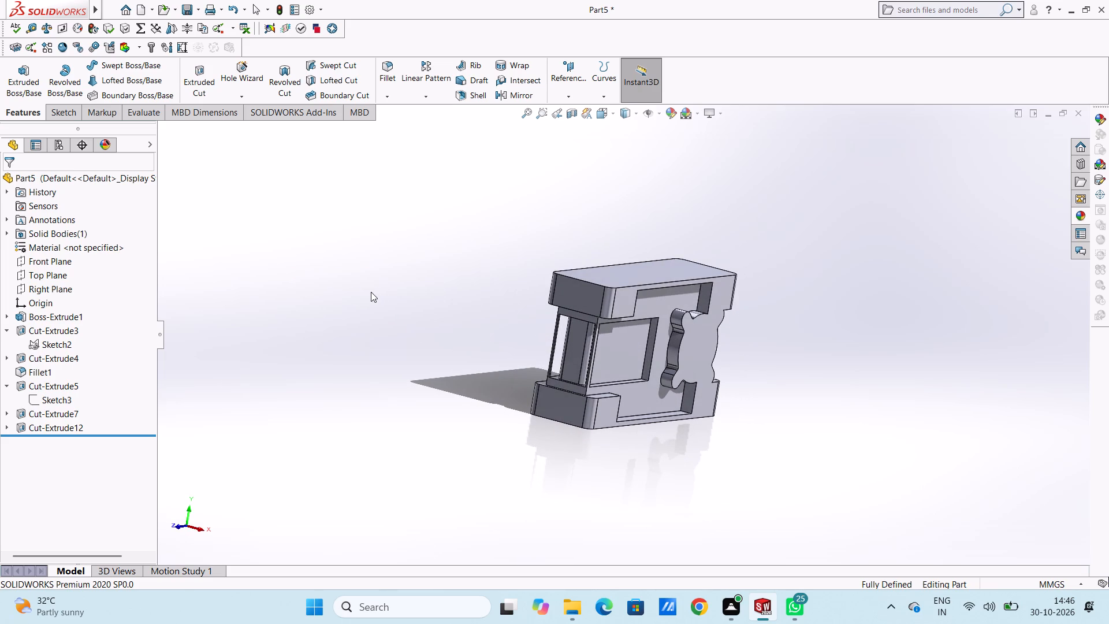
key(ctrl+z)
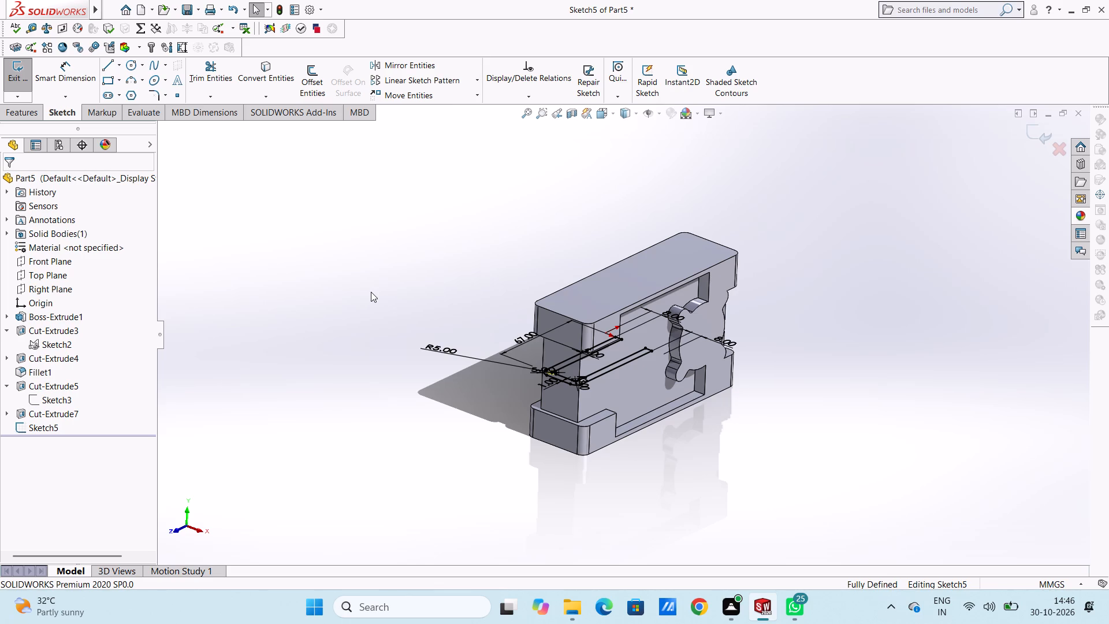
click(1029, 136)
Fillet the two vertical edges of the recessed end face between the end blocks with a 5 mm radius.
scroll(594, 381, down, 1)
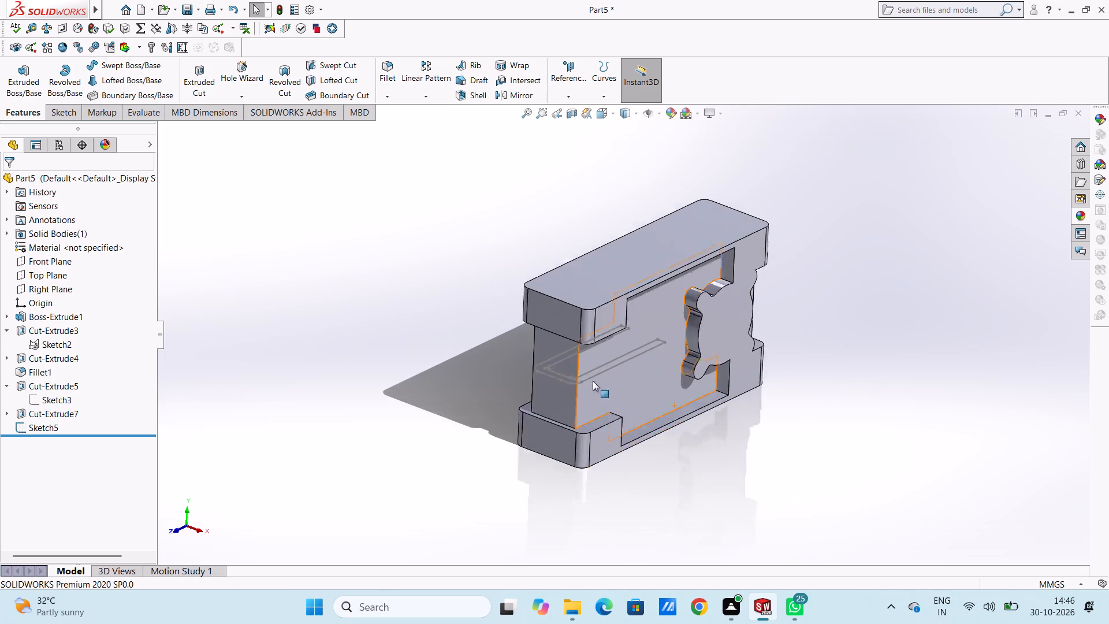
scroll(593, 381, down, 2)
click(391, 66)
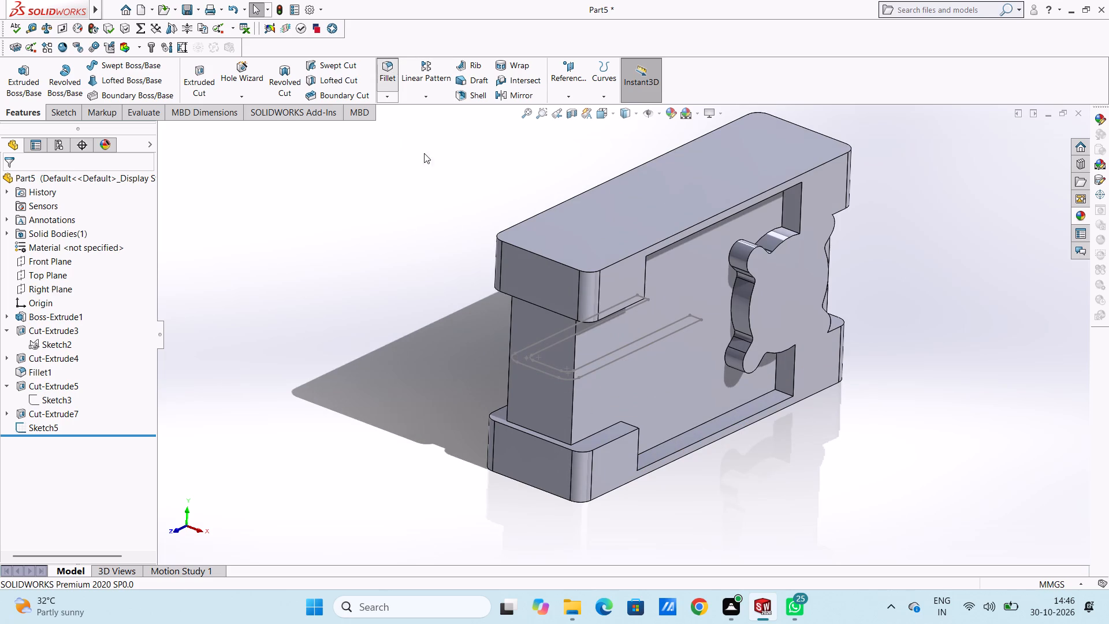
click(571, 407)
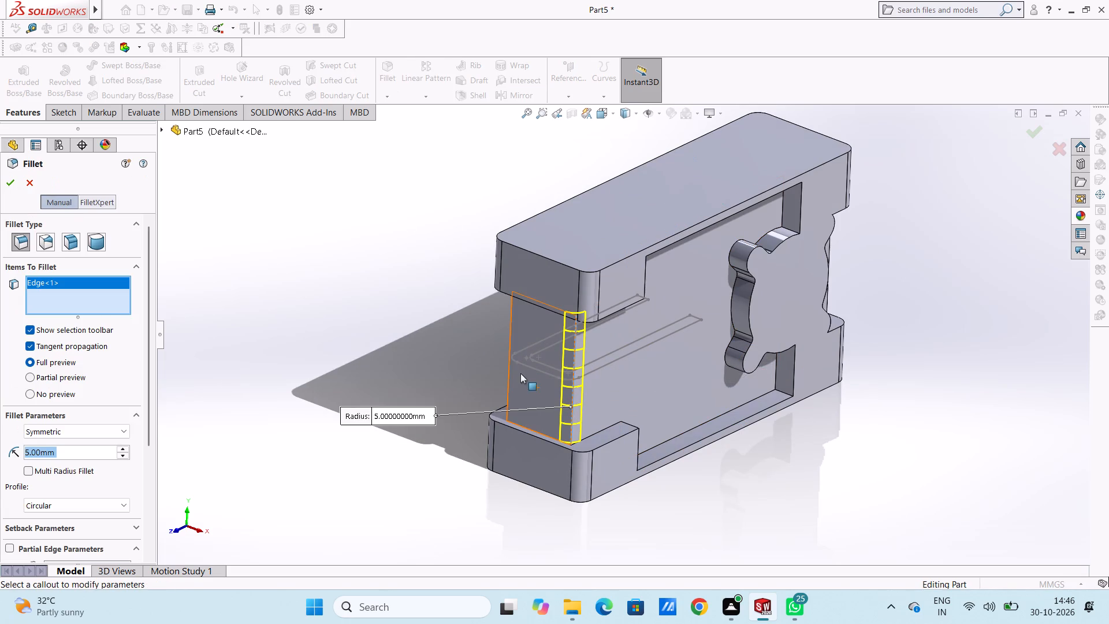
click(508, 343)
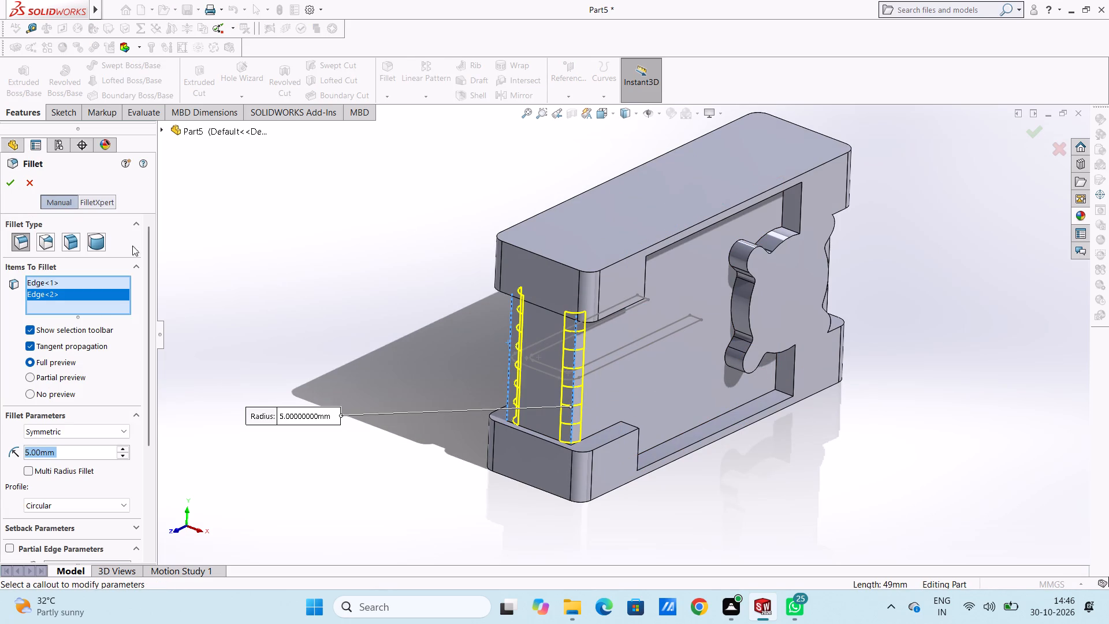
click(6, 184)
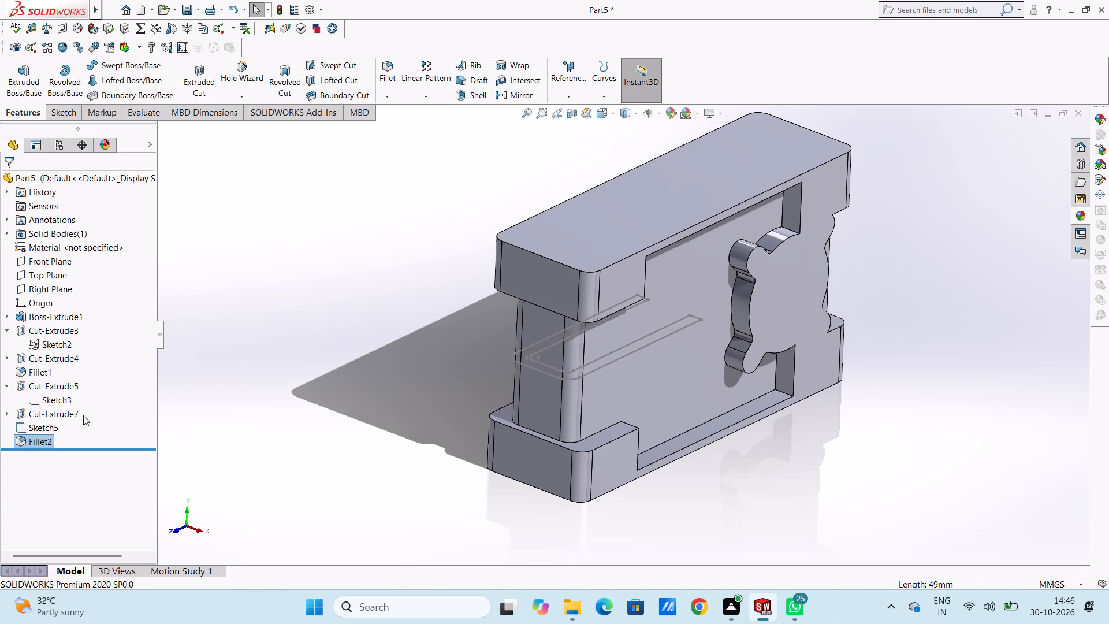
Cut-extrude the U-shaped region of the existing U-profile sketch 39 mm with the Mid Plane end condition.
click(57, 427)
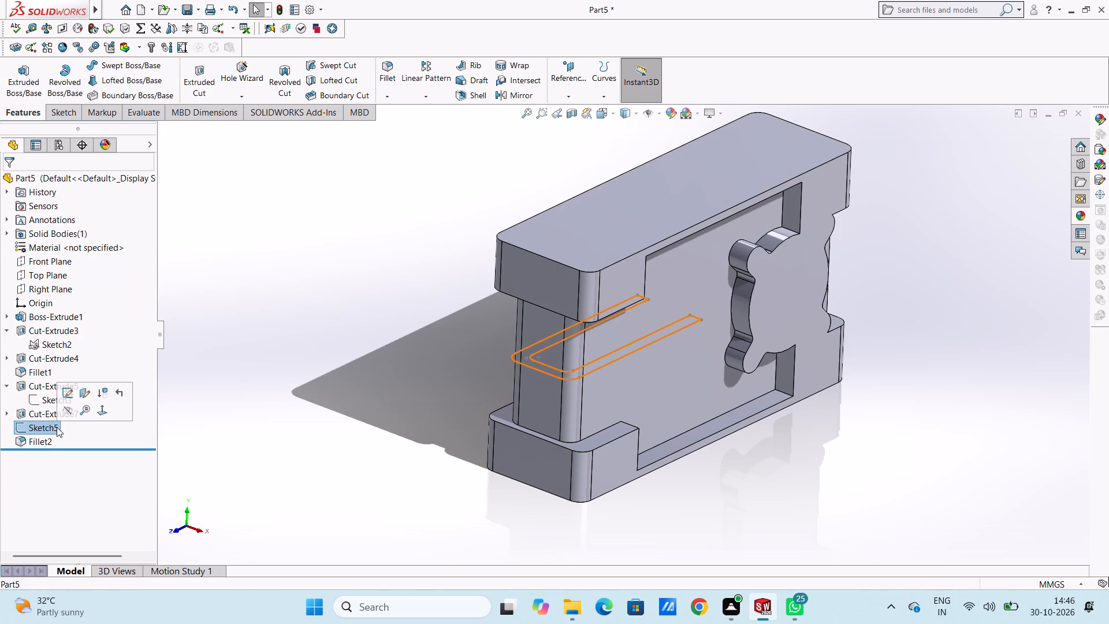
click(201, 67)
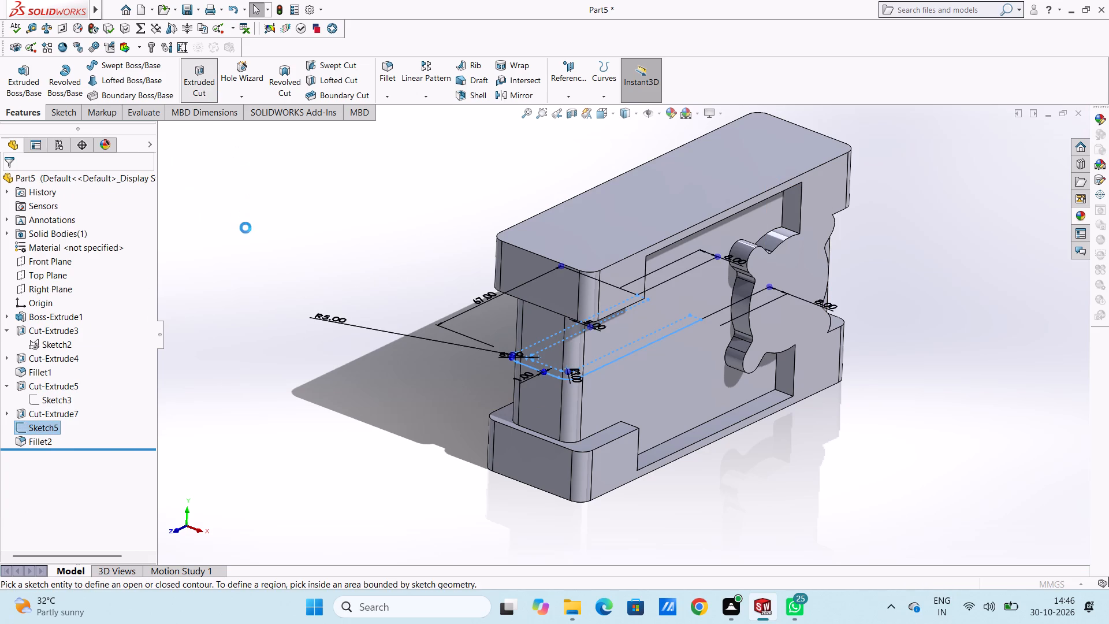
click(548, 345)
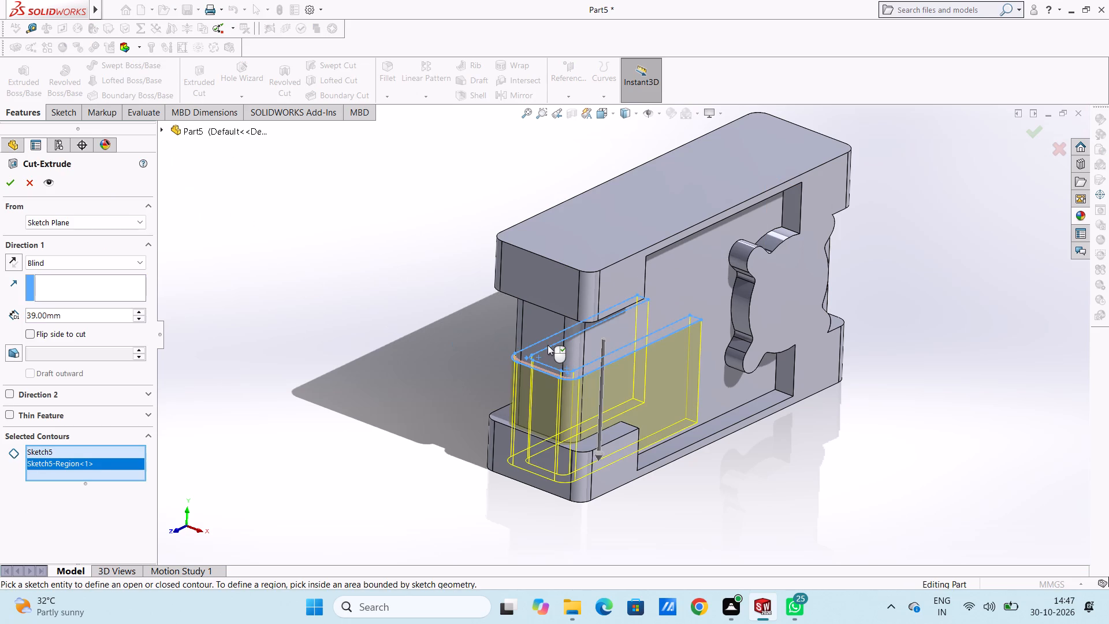
click(82, 269)
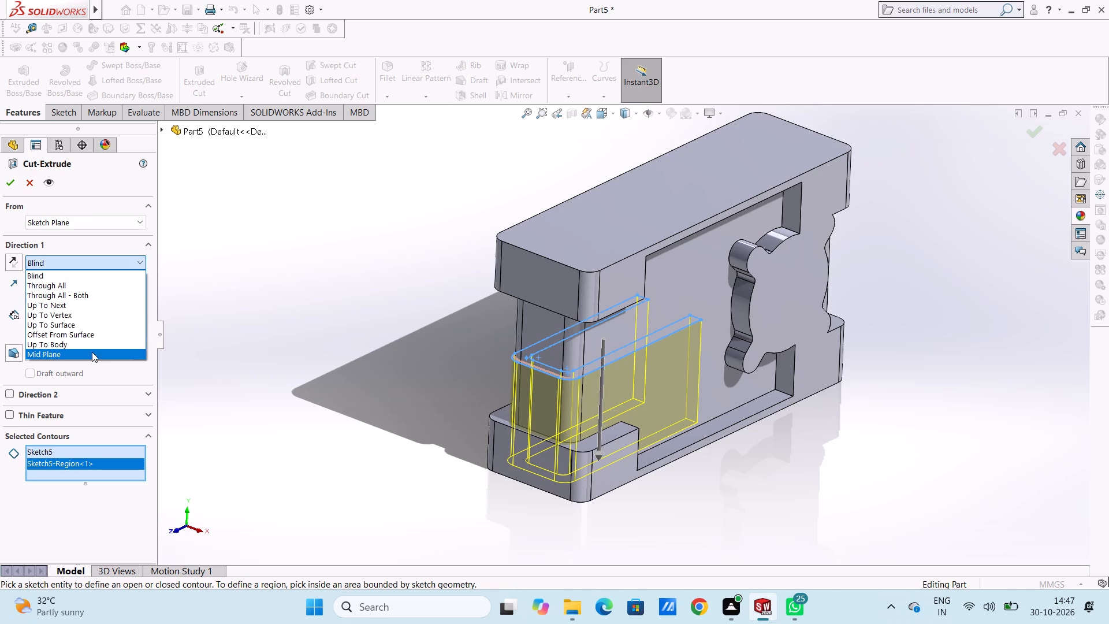
click(92, 359)
click(89, 357)
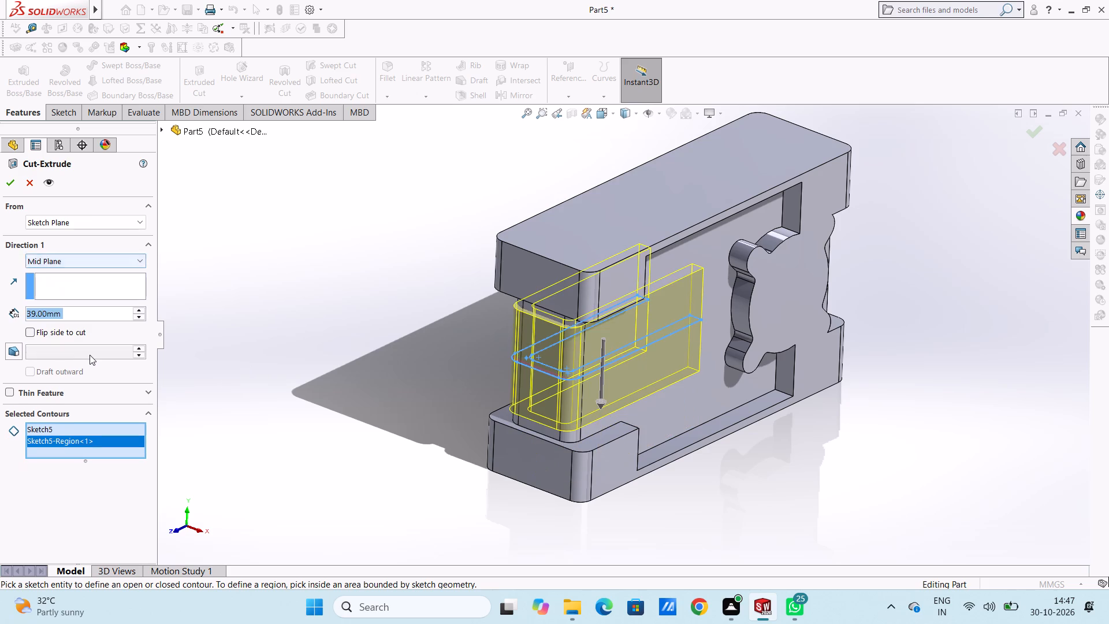
click(8, 184)
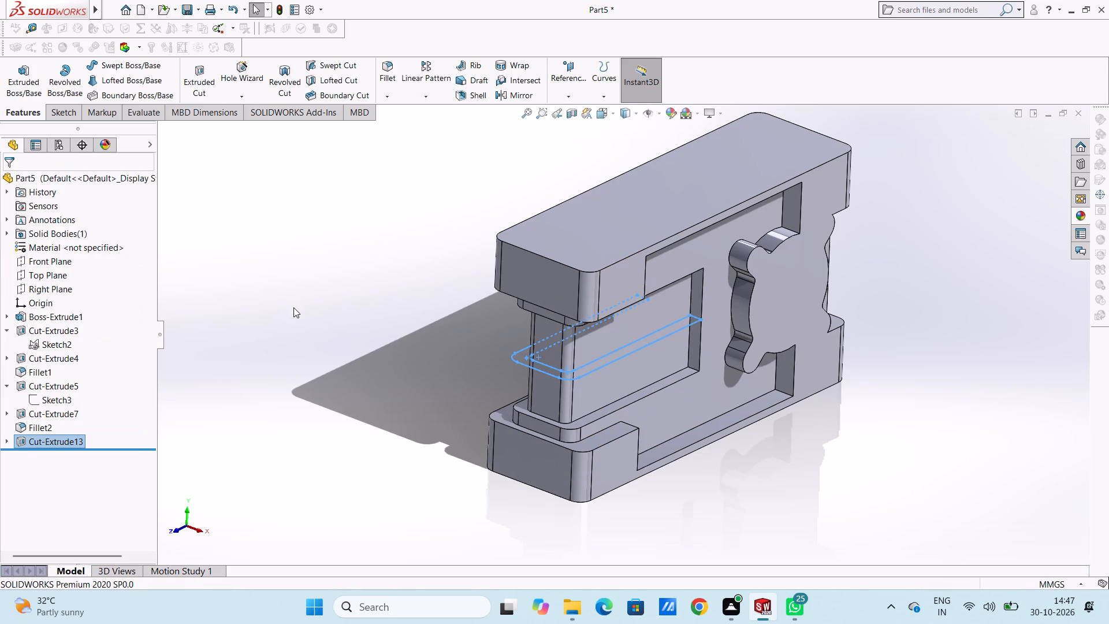
click(295, 307)
Examine the U-shaped cut and the filleted end of the block from several angles.
middle_drag(343, 332, 367, 299)
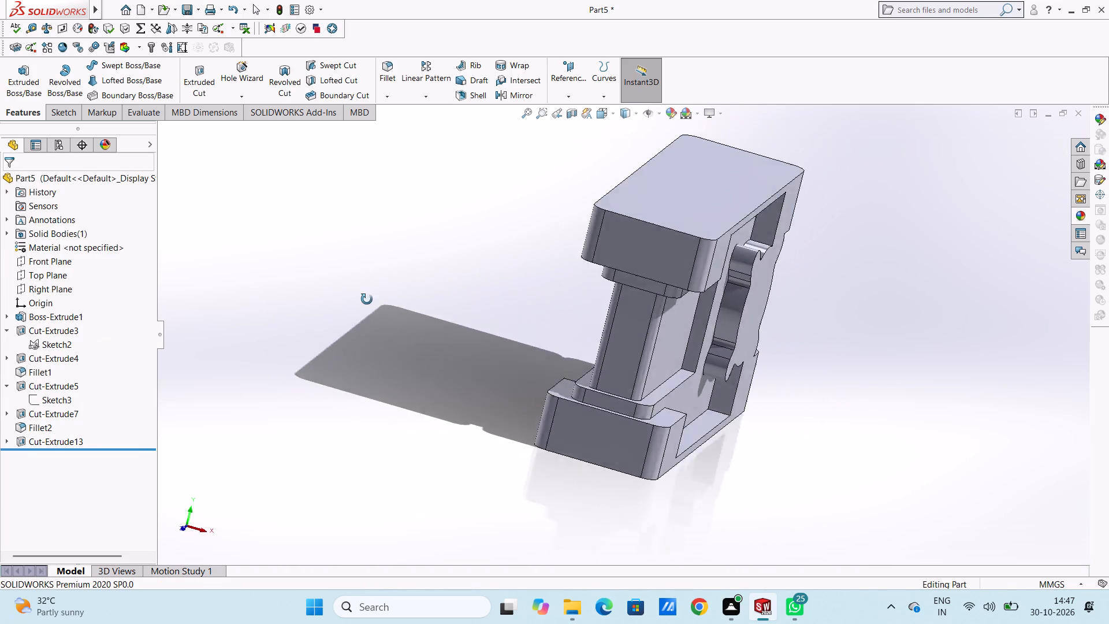
middle_drag(367, 299, 314, 240)
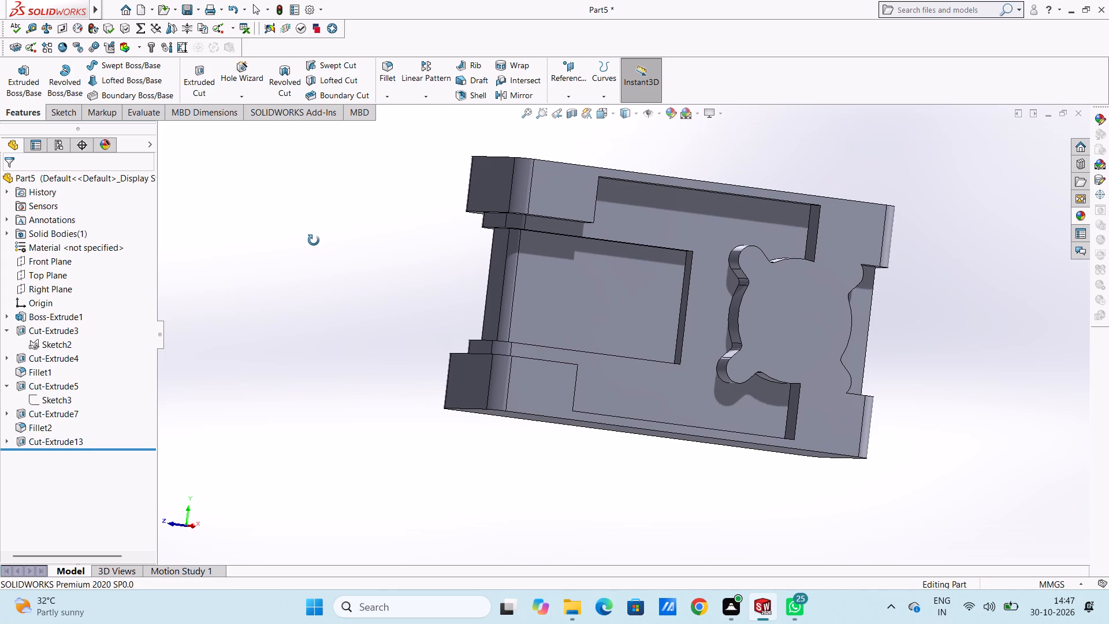
middle_drag(314, 240, 308, 263)
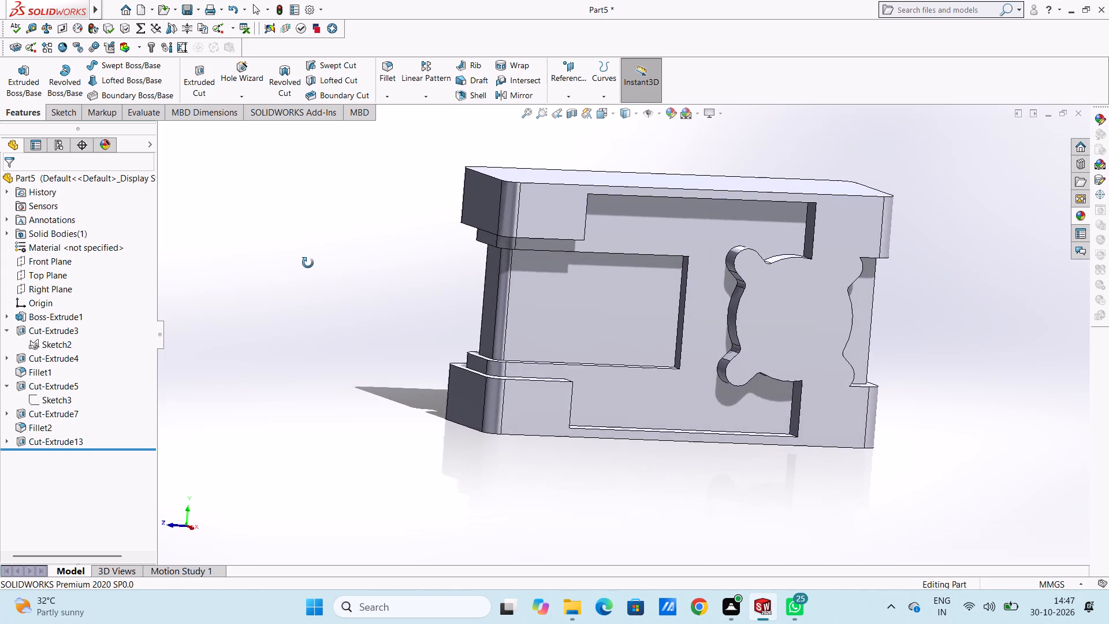
middle_drag(308, 263, 288, 250)
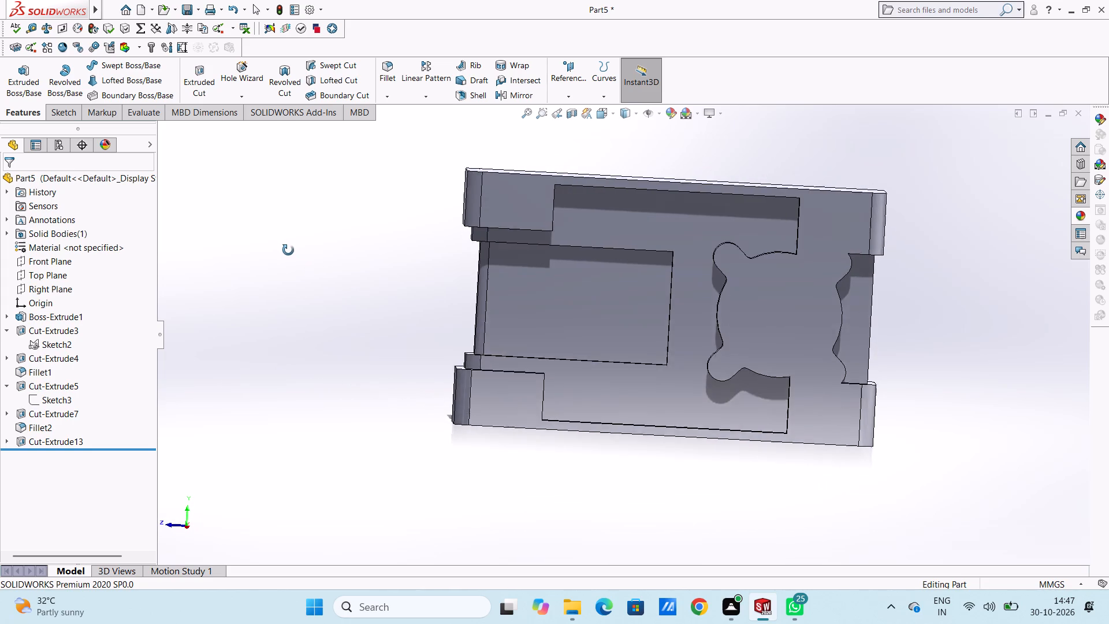
middle_drag(288, 250, 307, 264)
middle_drag(337, 388, 325, 365)
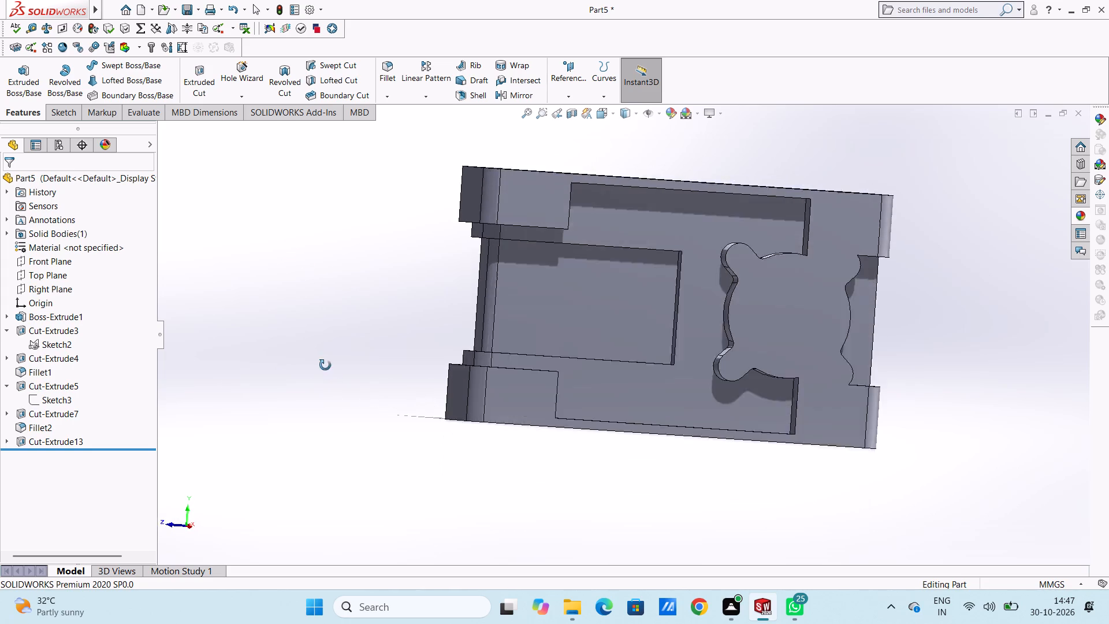
middle_drag(325, 365, 330, 355)
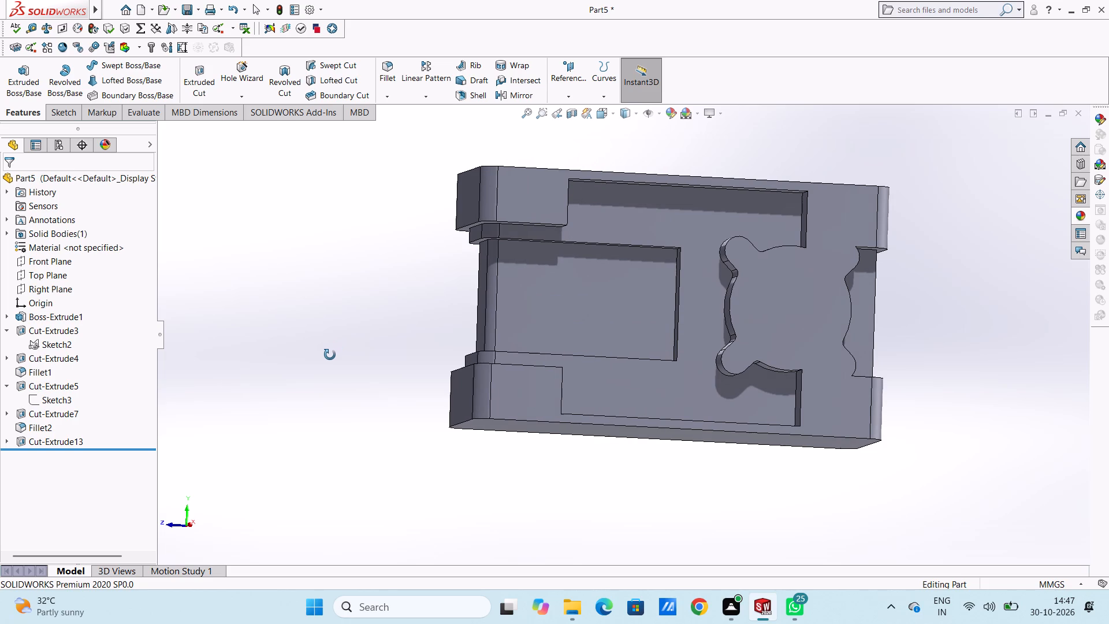
middle_drag(330, 355, 332, 356)
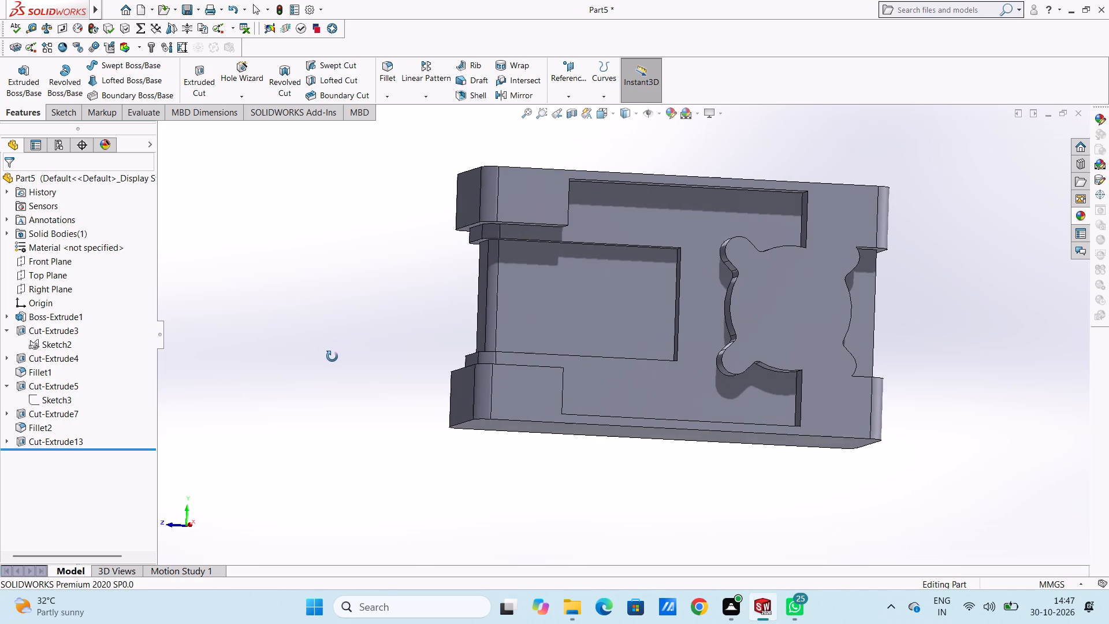
middle_drag(332, 356, 296, 357)
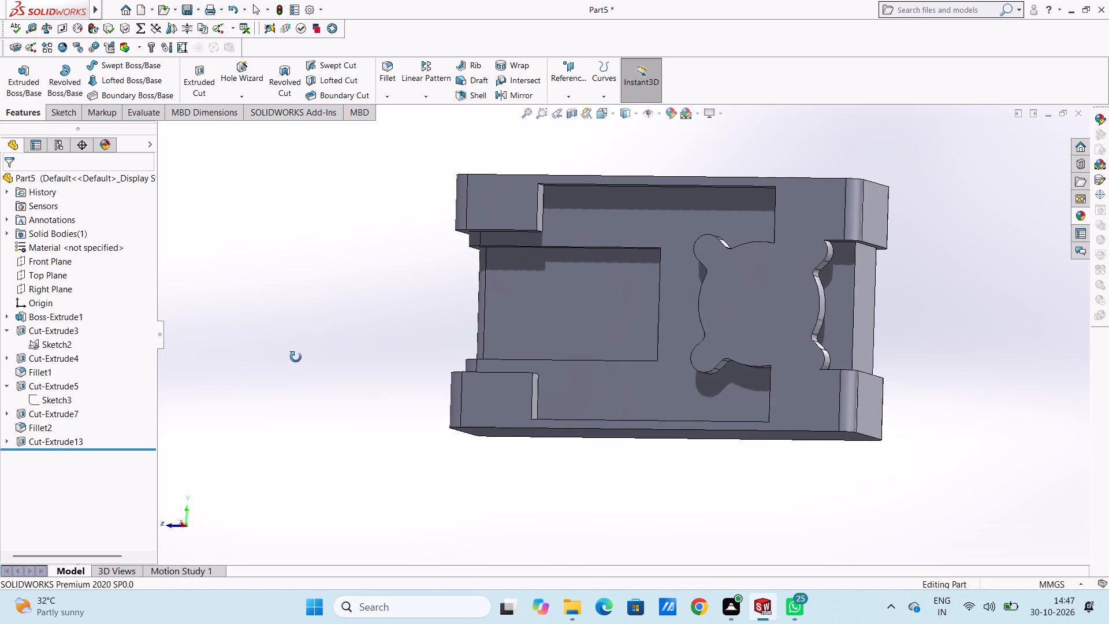
middle_drag(296, 357, 297, 357)
middle_drag(297, 357, 304, 364)
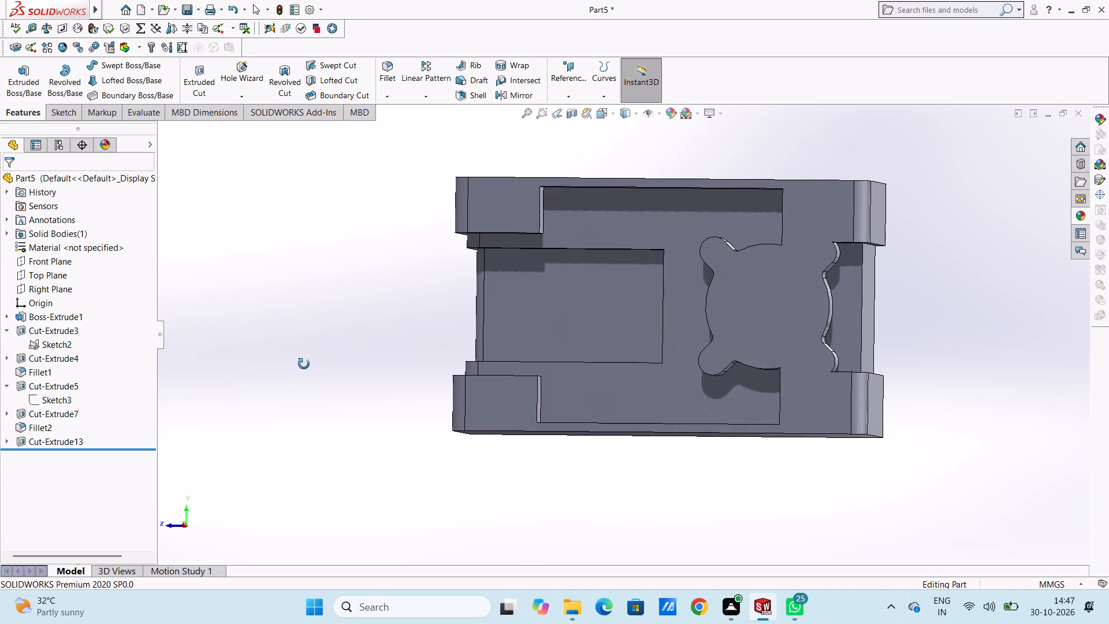
middle_drag(304, 364, 332, 373)
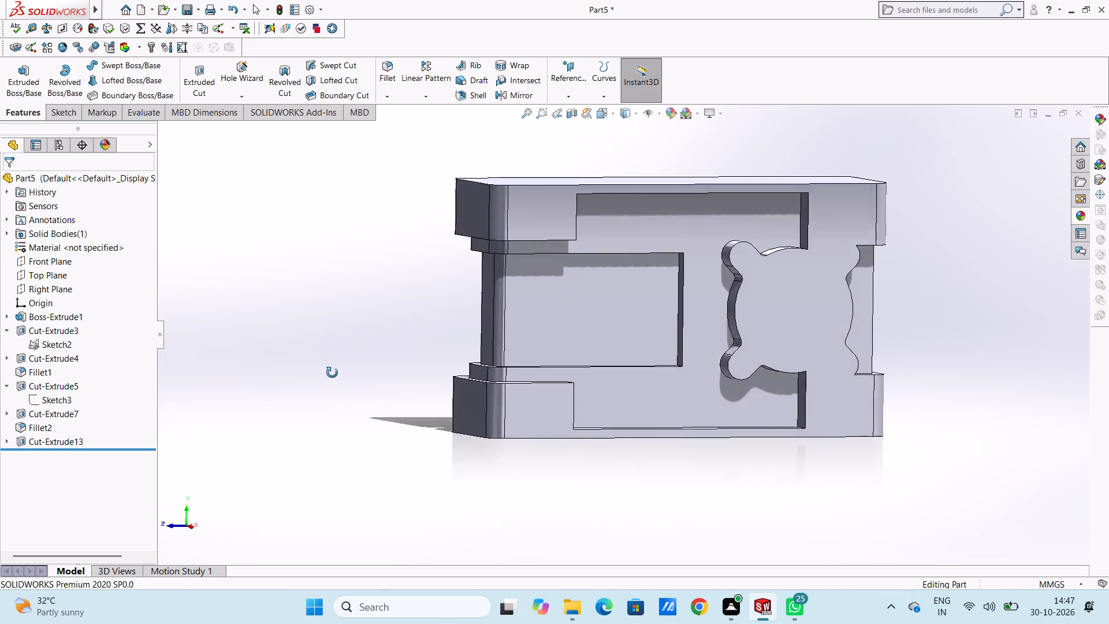
middle_drag(332, 373, 377, 395)
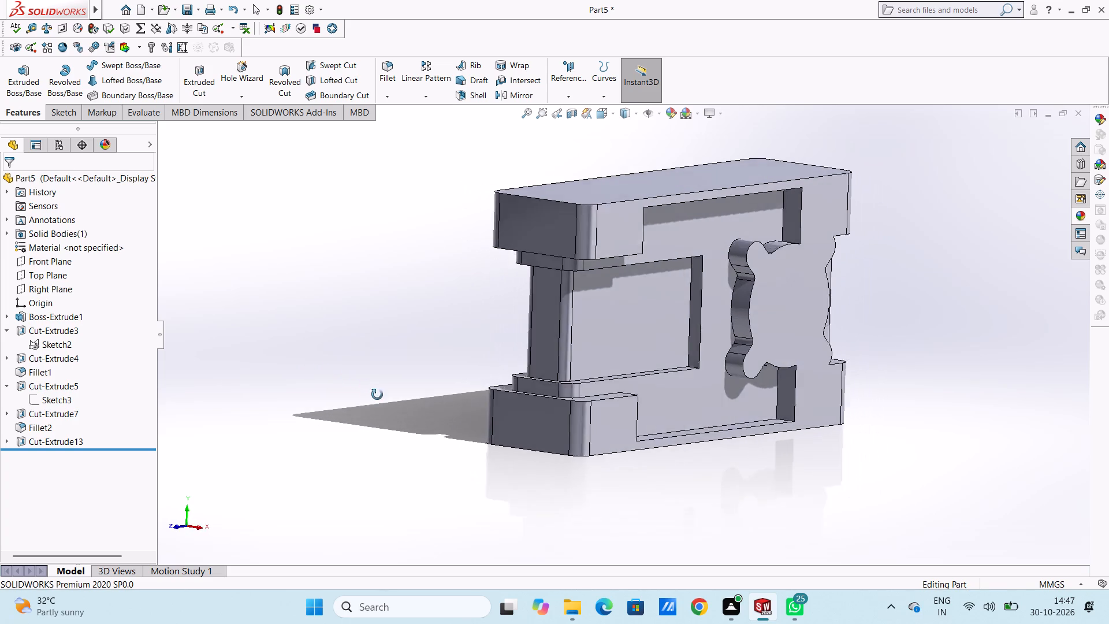
middle_drag(377, 395, 378, 406)
Sketch a corner rectangle about 28.5 by 39 mm on the inner end face, spanning the recess between its two ledges.
key(ctrl+1)
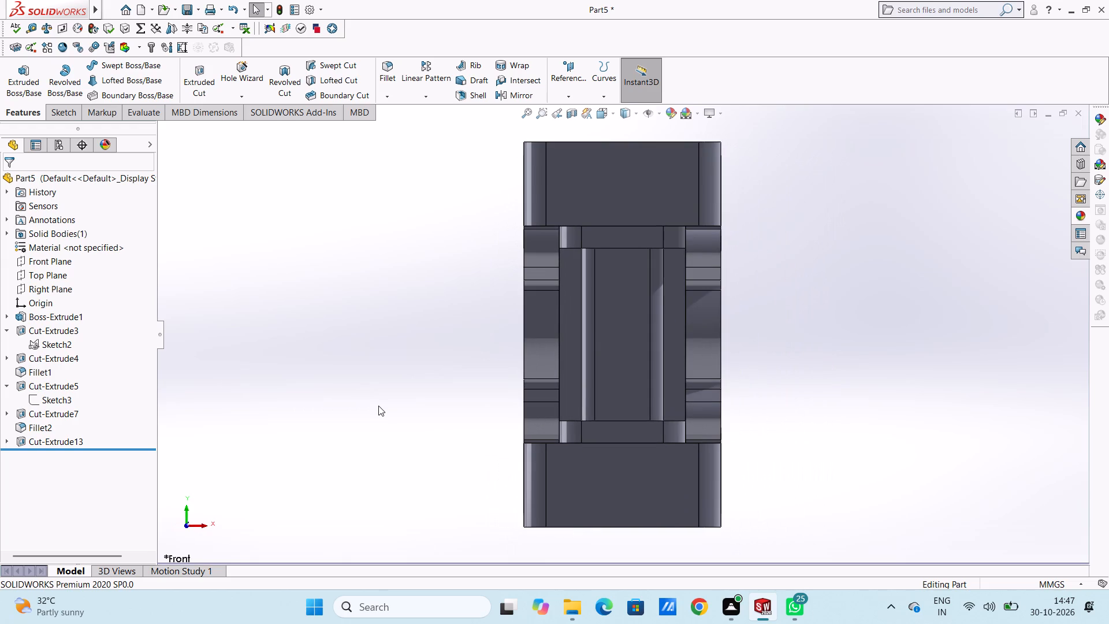
click(628, 340)
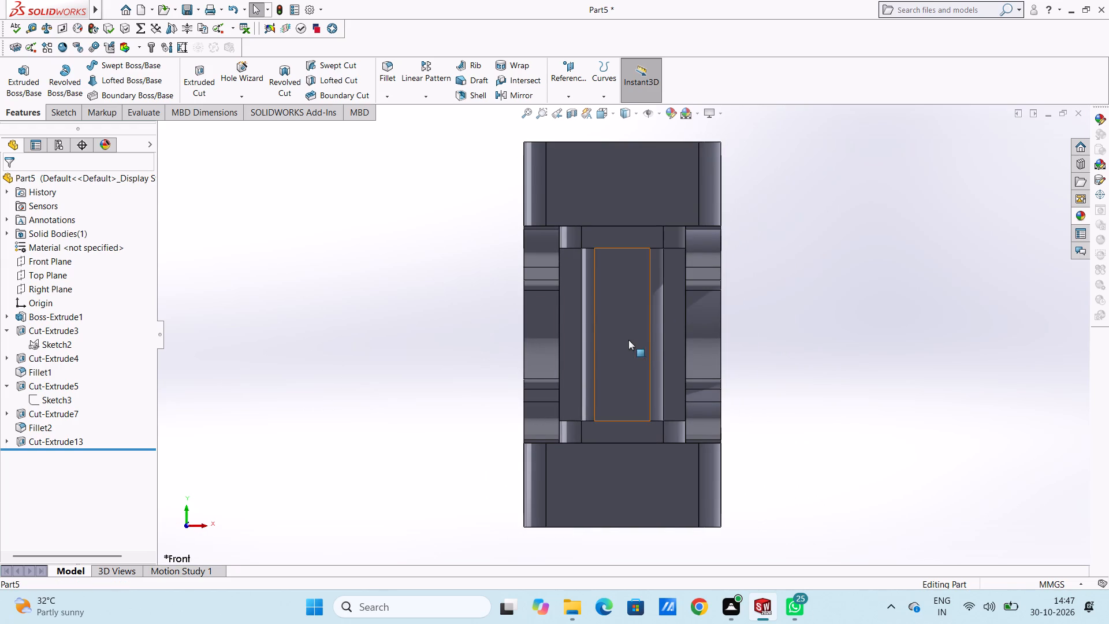
click(678, 309)
click(380, 253)
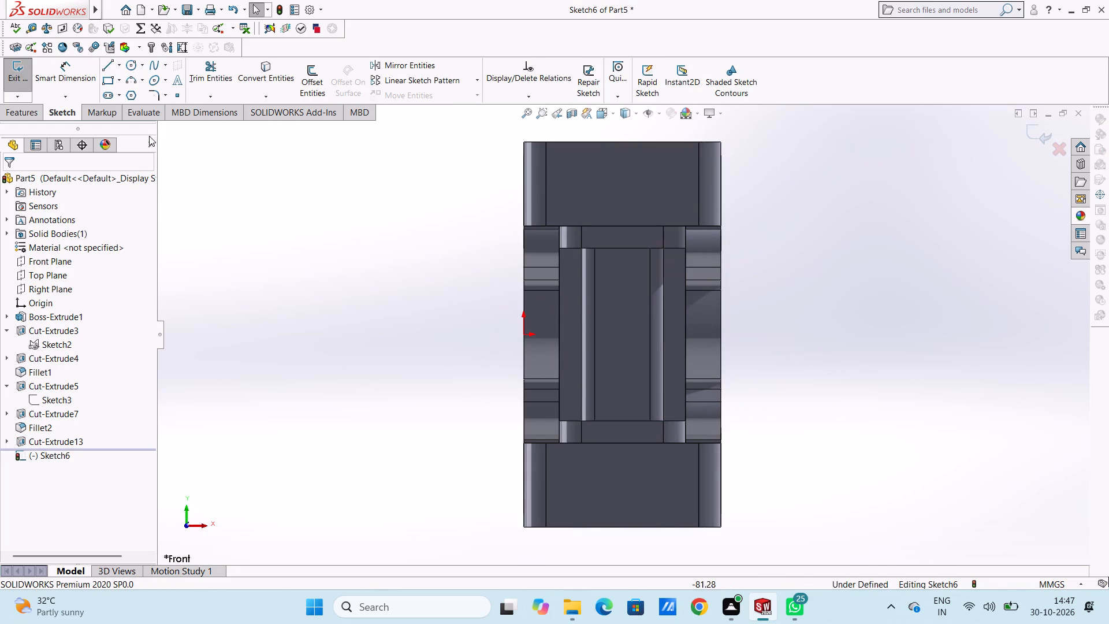
click(109, 78)
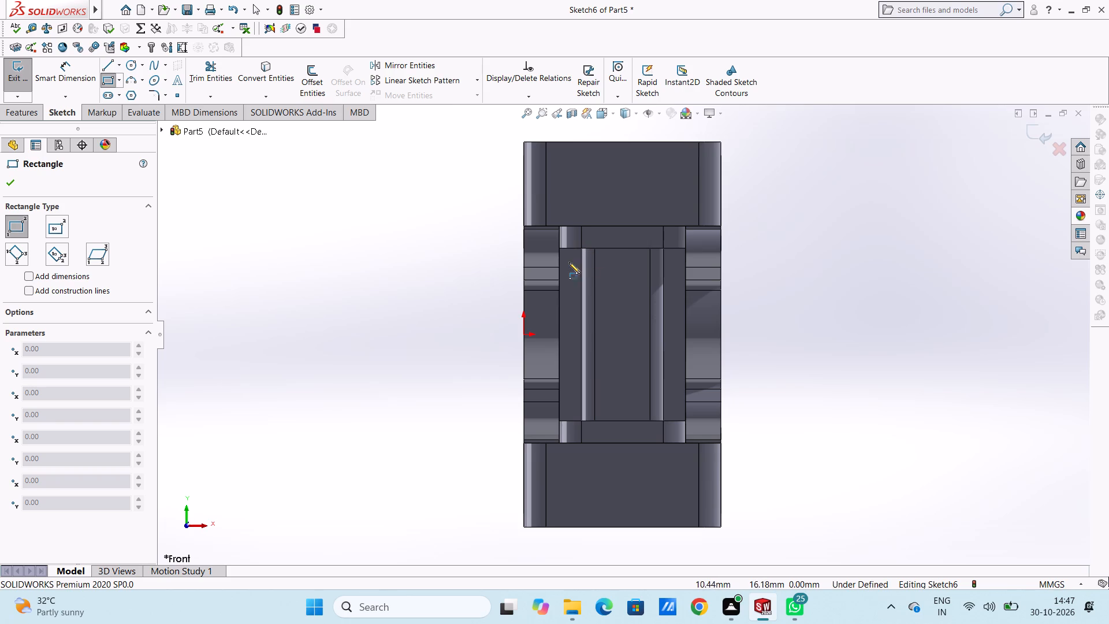
click(559, 249)
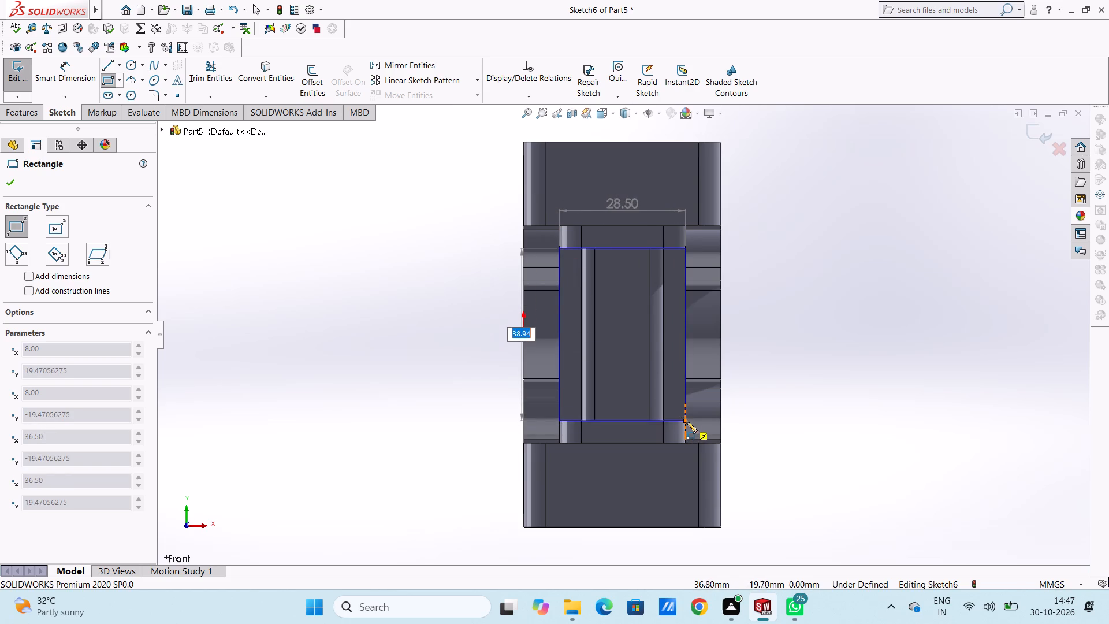
click(687, 422)
right_click(358, 252)
click(372, 263)
click(363, 268)
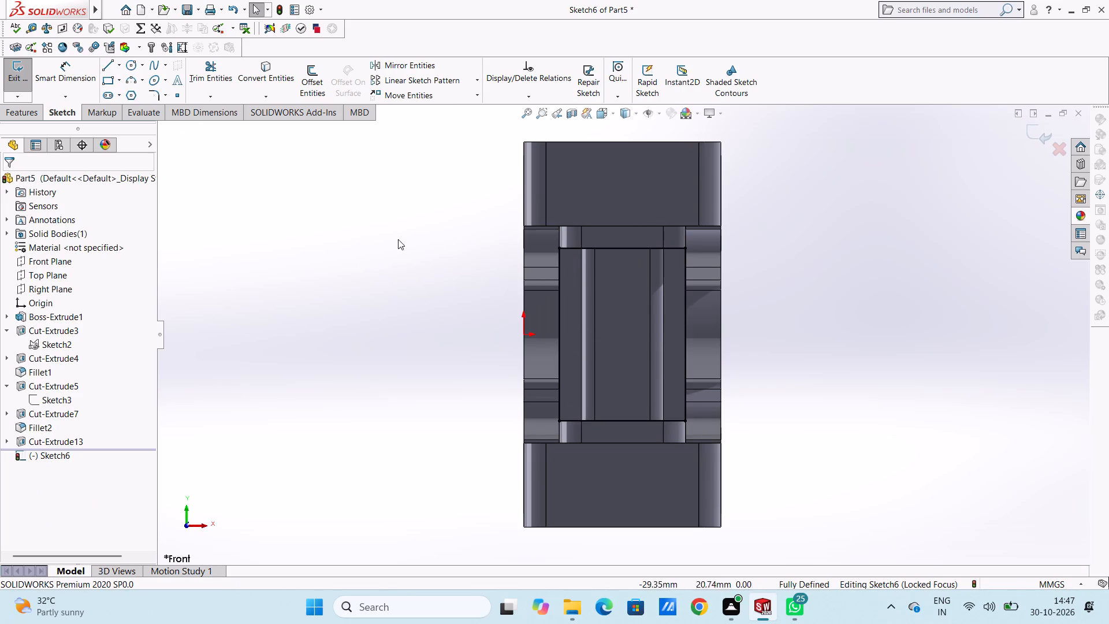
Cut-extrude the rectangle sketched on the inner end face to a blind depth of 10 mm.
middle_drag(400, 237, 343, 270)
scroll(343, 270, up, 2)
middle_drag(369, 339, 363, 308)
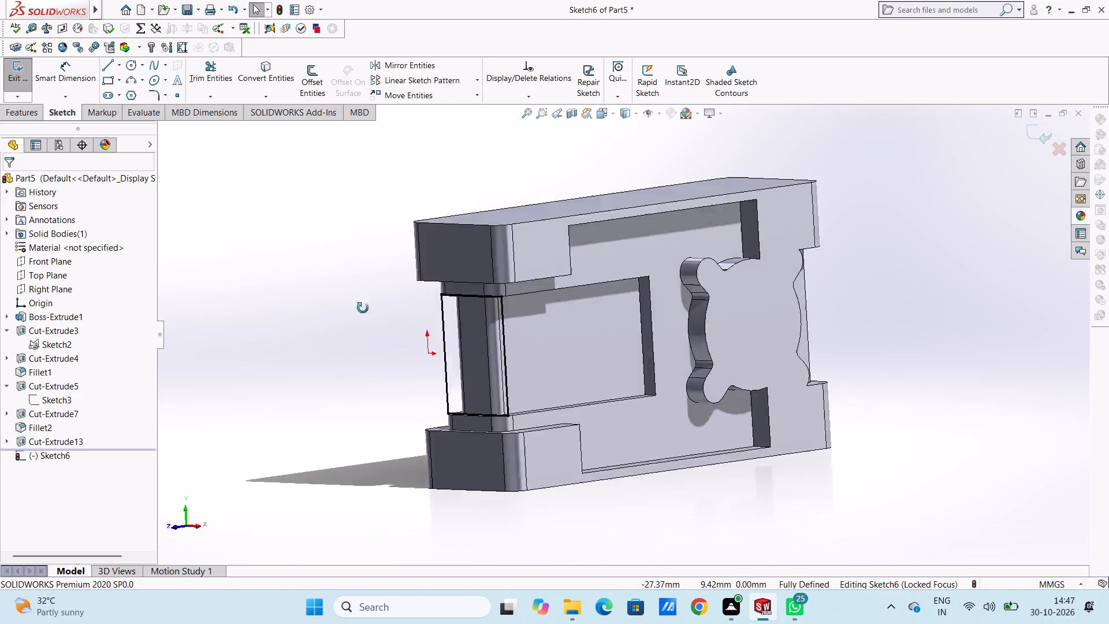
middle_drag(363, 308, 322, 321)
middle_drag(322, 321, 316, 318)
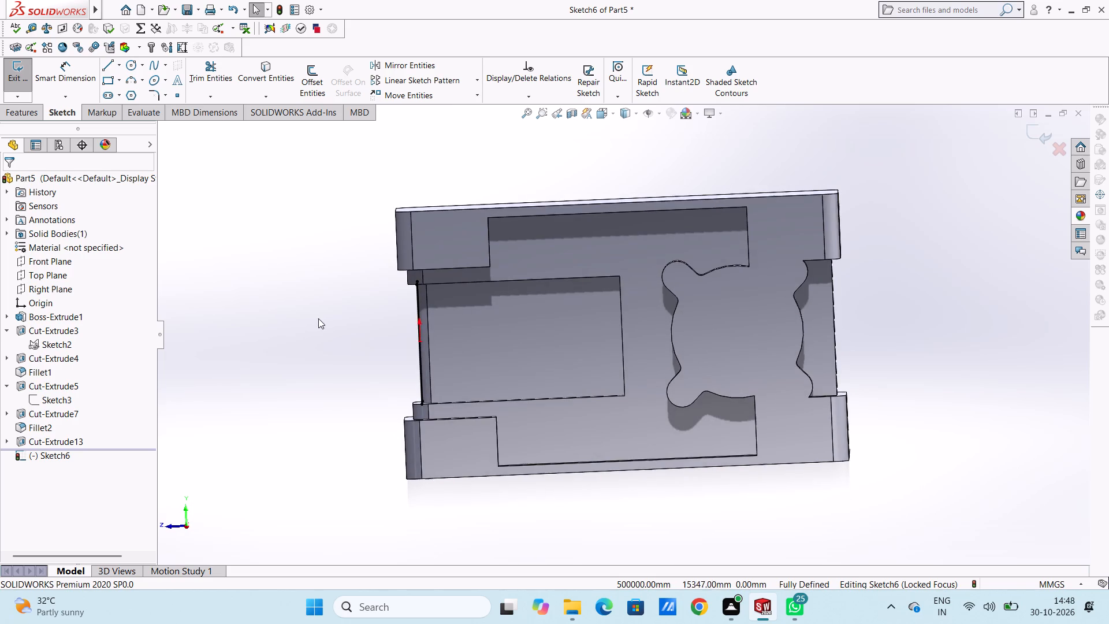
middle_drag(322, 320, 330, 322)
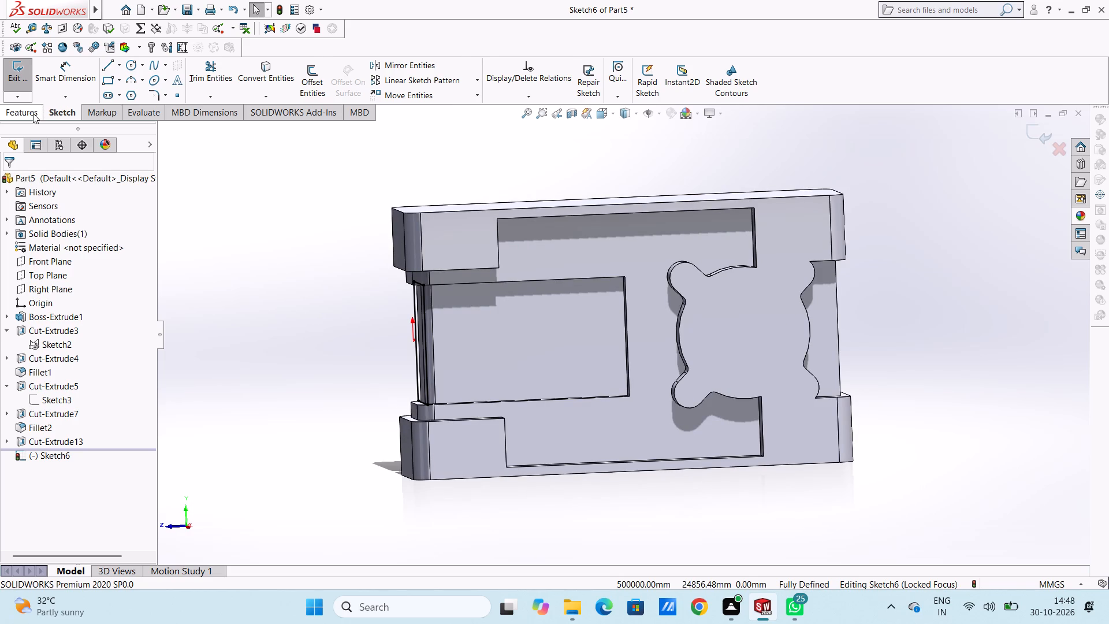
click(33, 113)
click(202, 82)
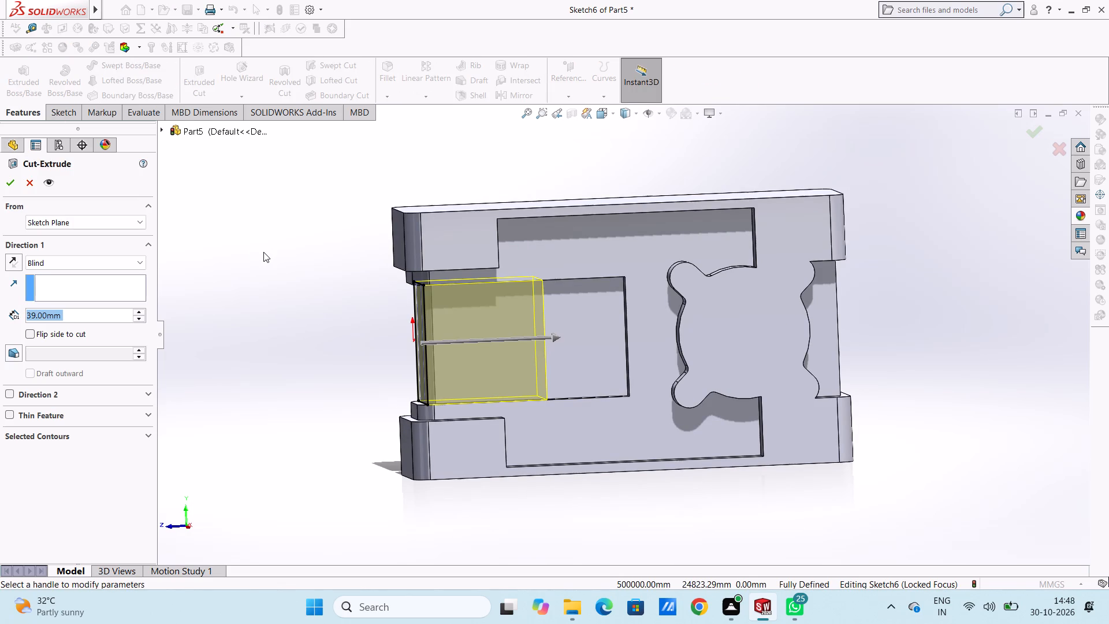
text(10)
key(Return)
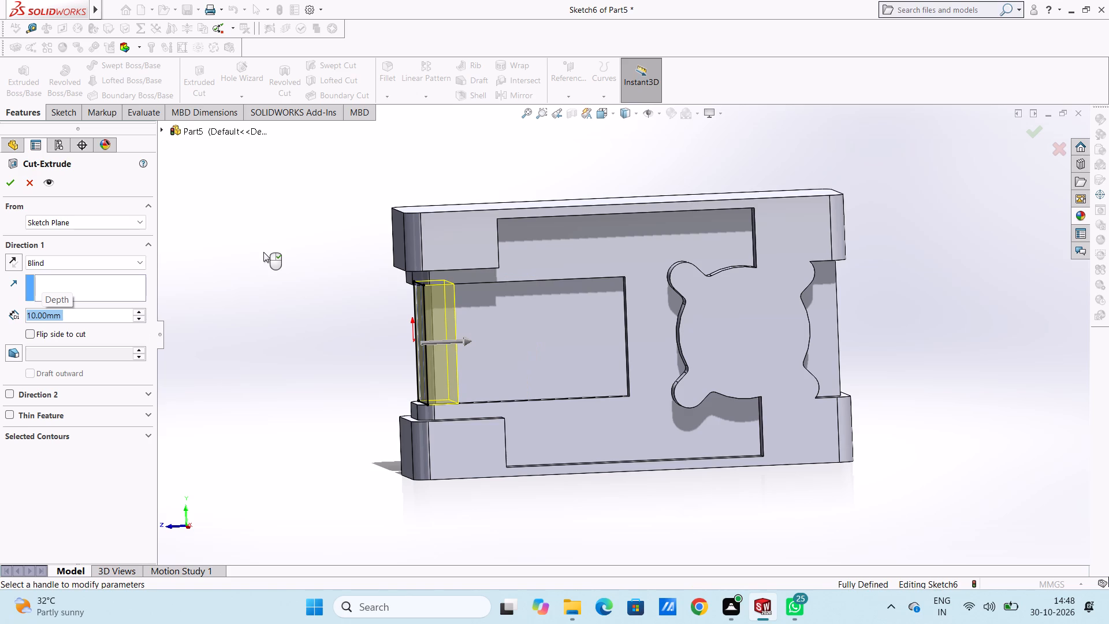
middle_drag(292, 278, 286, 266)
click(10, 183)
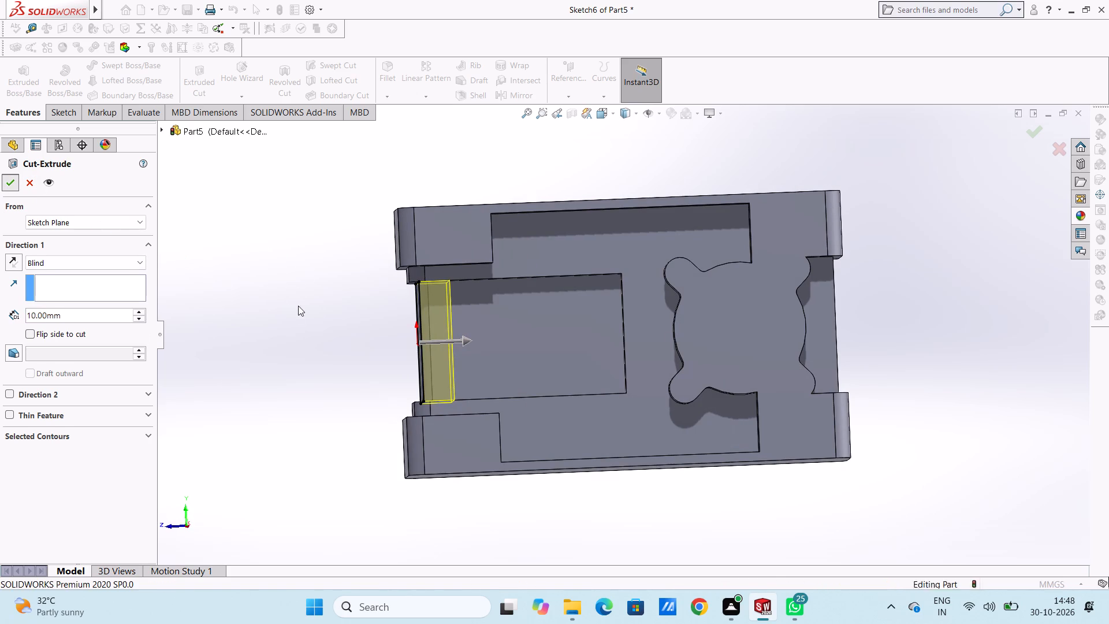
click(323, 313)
Examine the rectangular end cut and the surrounding ledges from several angles.
middle_drag(330, 319, 337, 284)
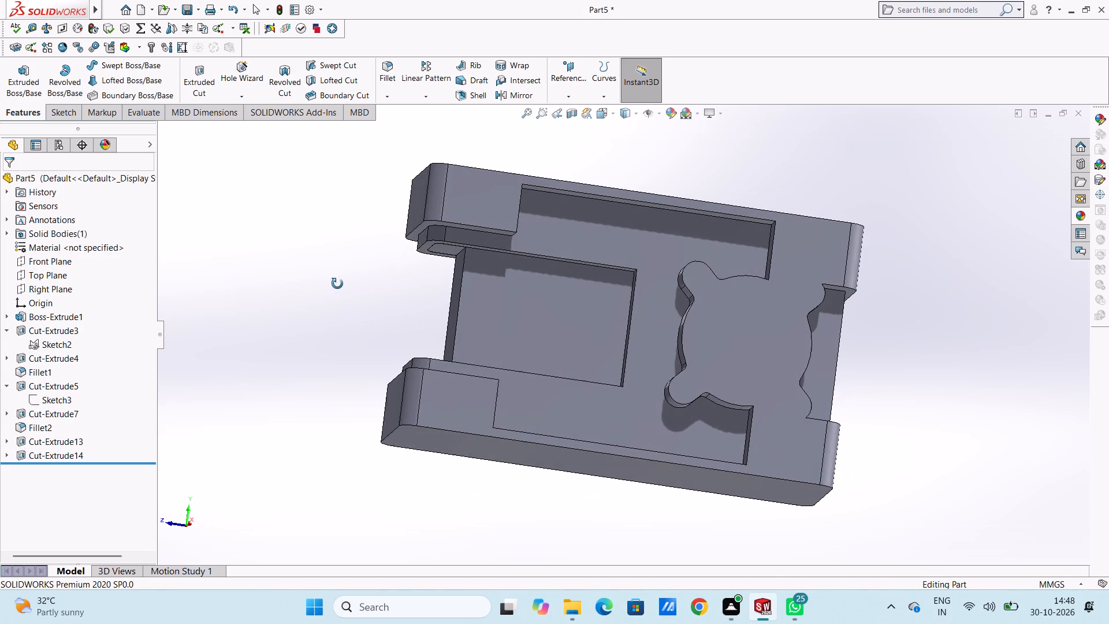
middle_drag(337, 284, 343, 209)
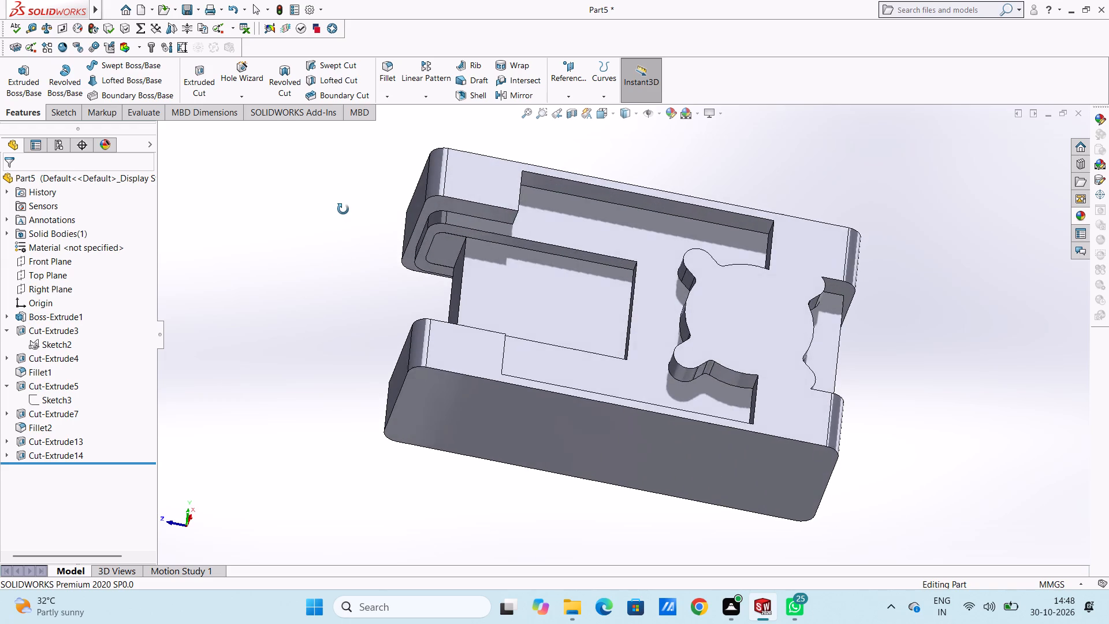
middle_drag(343, 209, 338, 361)
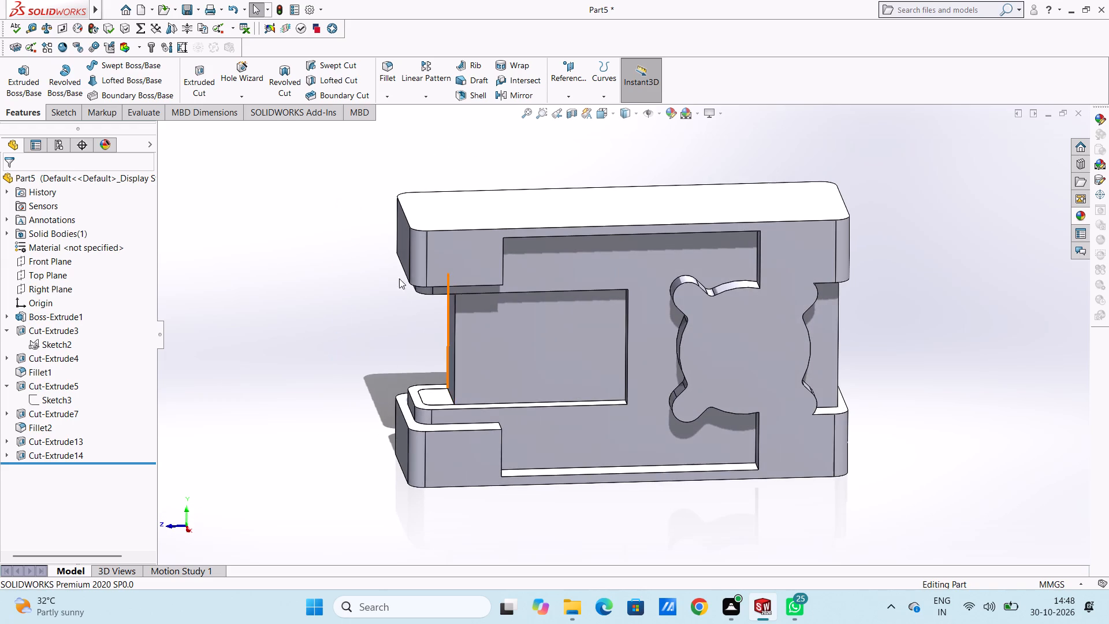
middle_drag(399, 278, 429, 306)
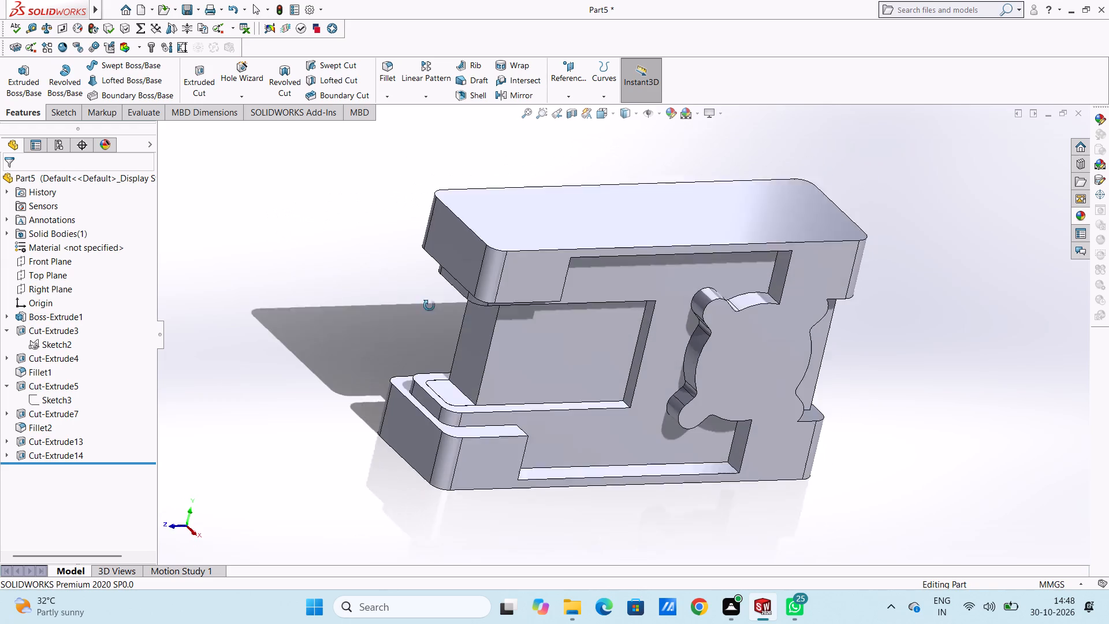
middle_drag(429, 306, 425, 304)
middle_drag(408, 366, 373, 366)
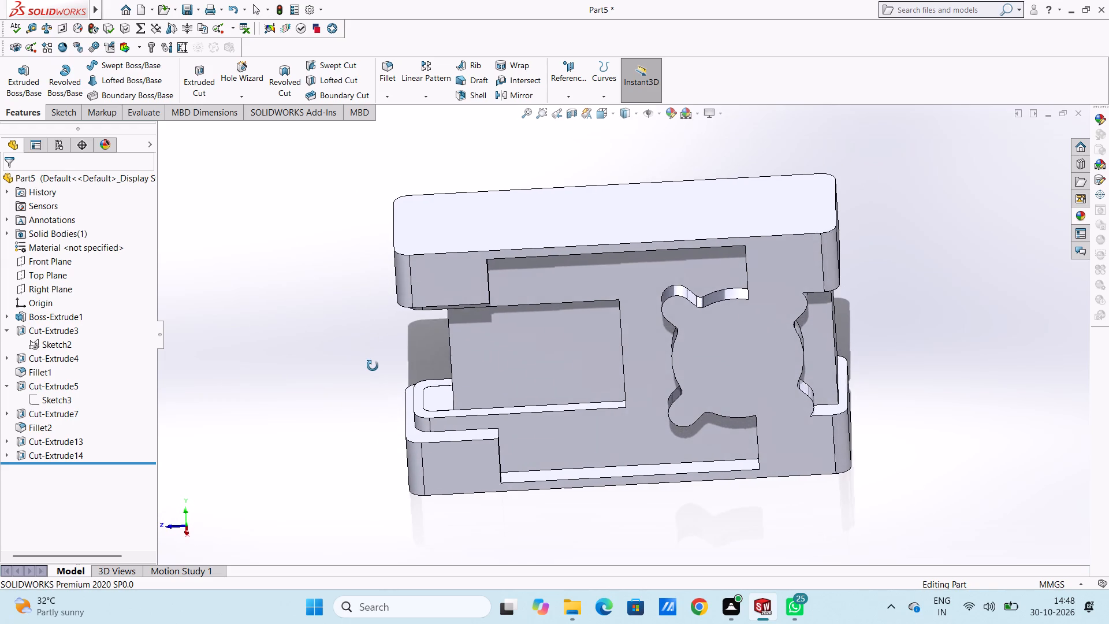
middle_drag(373, 366, 372, 284)
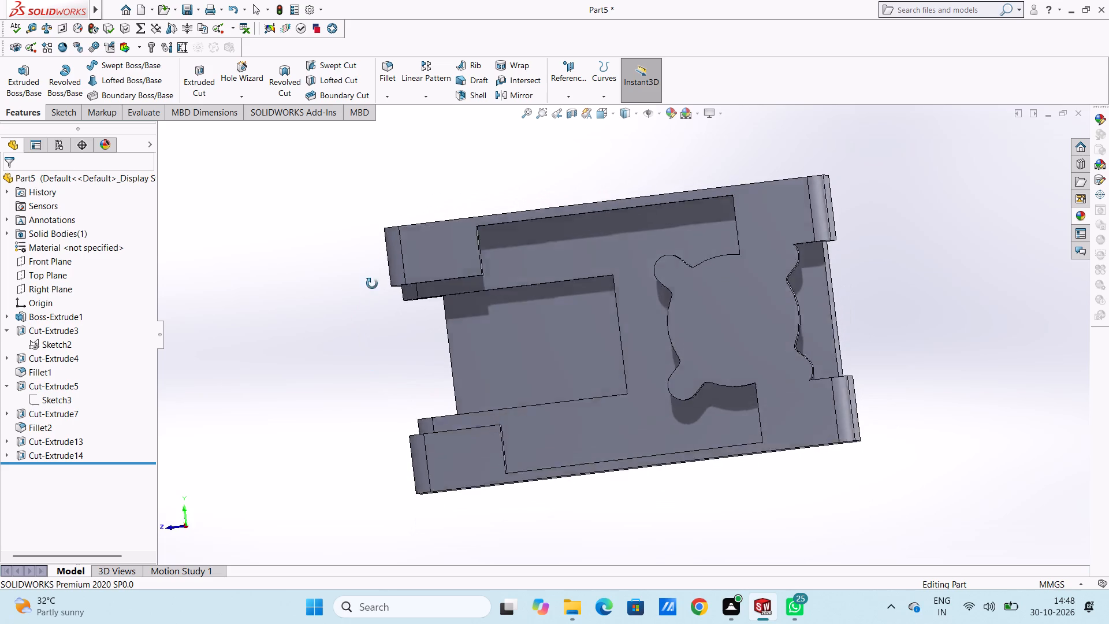
middle_drag(372, 284, 373, 291)
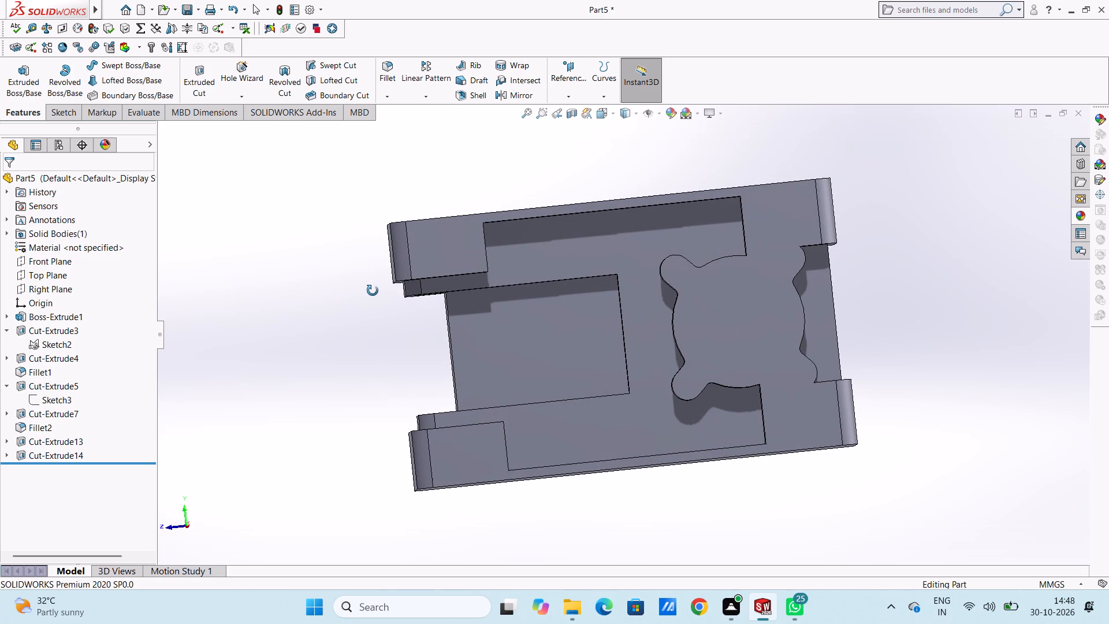
middle_drag(373, 291, 385, 307)
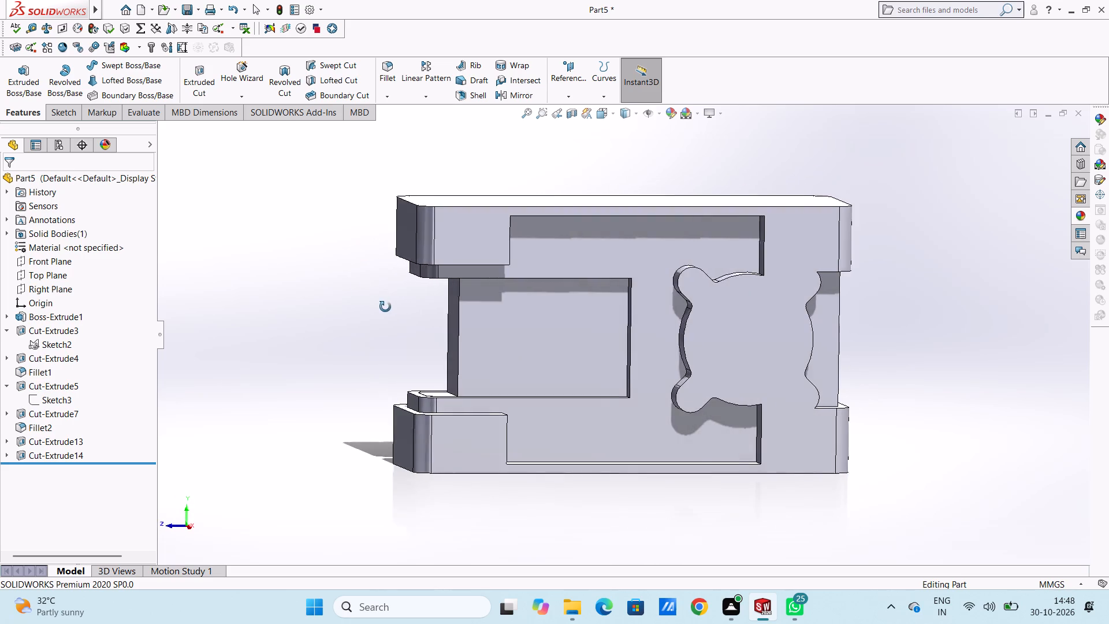
middle_drag(385, 307, 410, 337)
scroll(410, 337, down, 1)
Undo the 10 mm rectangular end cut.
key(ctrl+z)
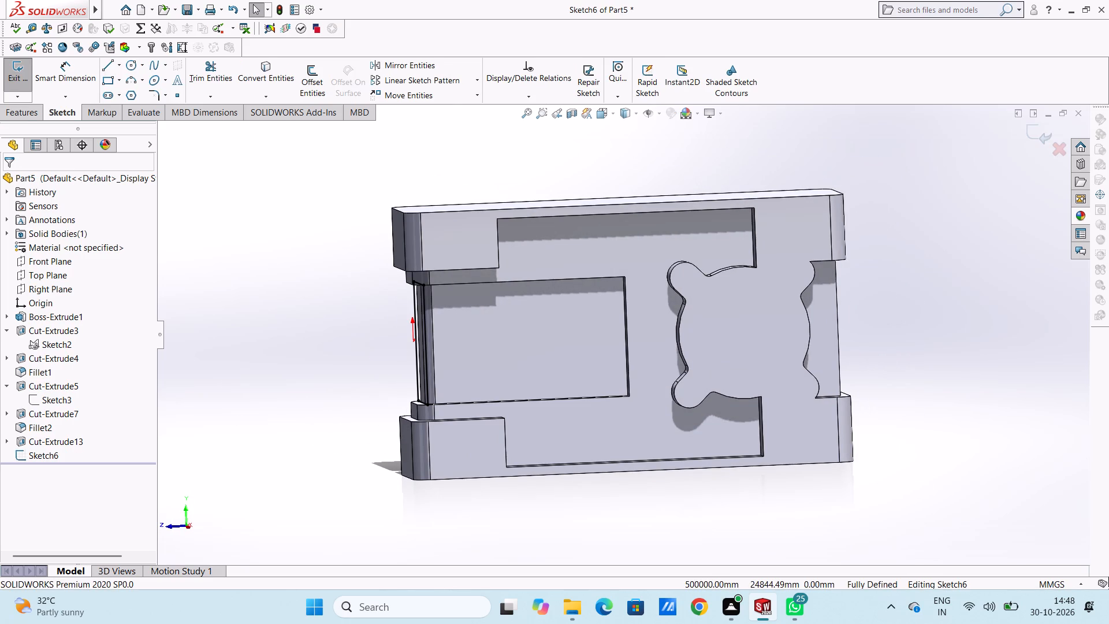
Cut-extrude the rectangle sketched on the inner end face to a blind depth of 8 mm.
click(21, 114)
click(199, 75)
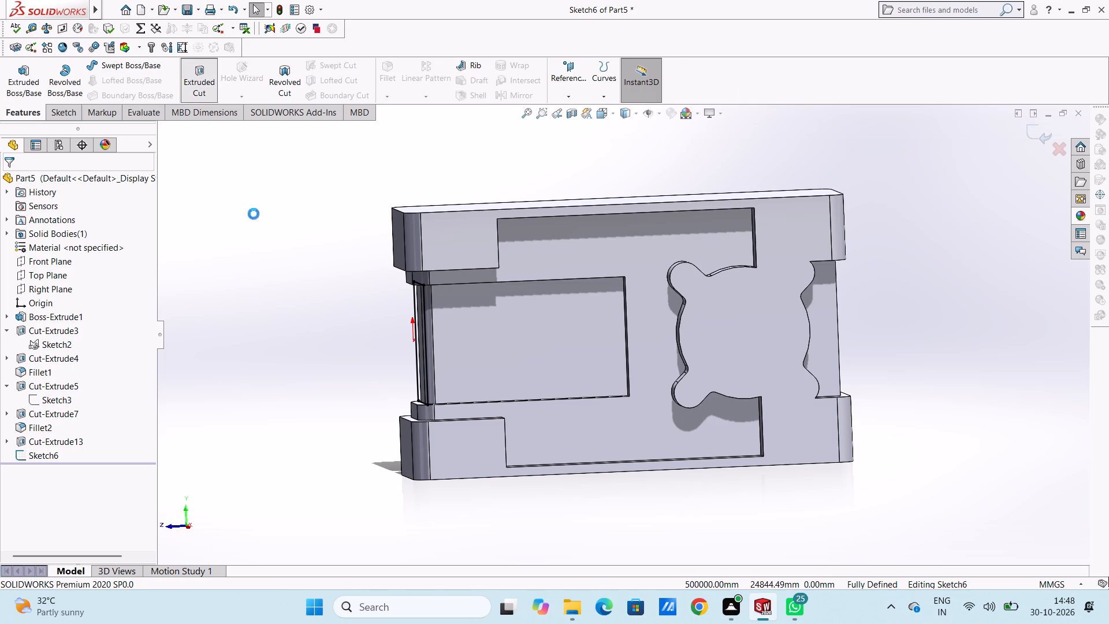
key(8)
key(Return)
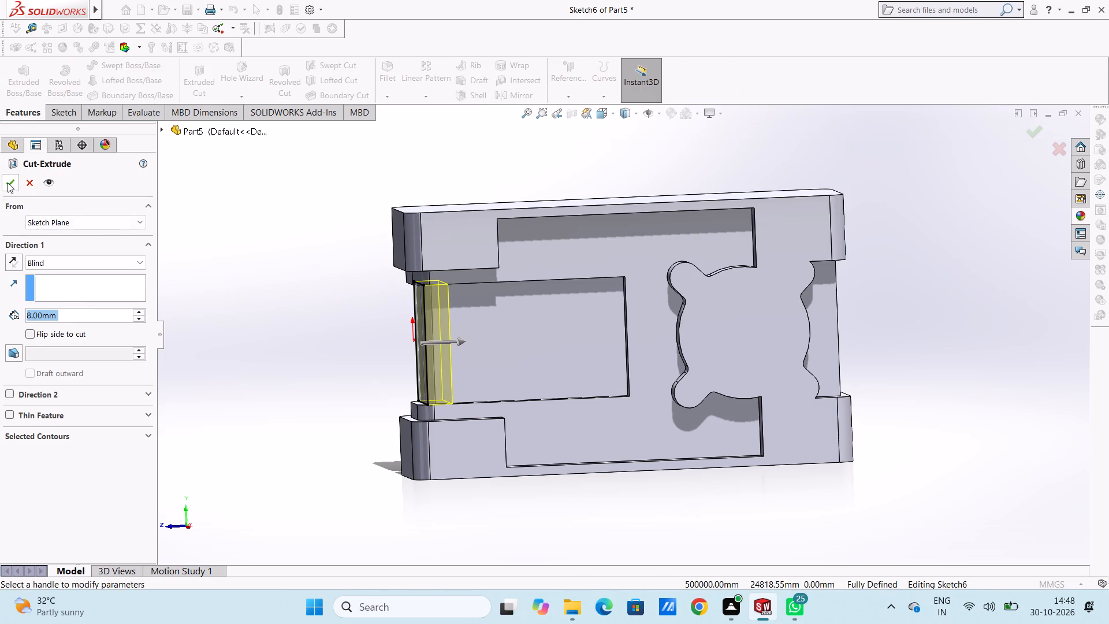
click(8, 183)
click(252, 289)
Examine the 8 mm end cut, its ledges and the block's pockets from several angles.
middle_drag(283, 308, 397, 395)
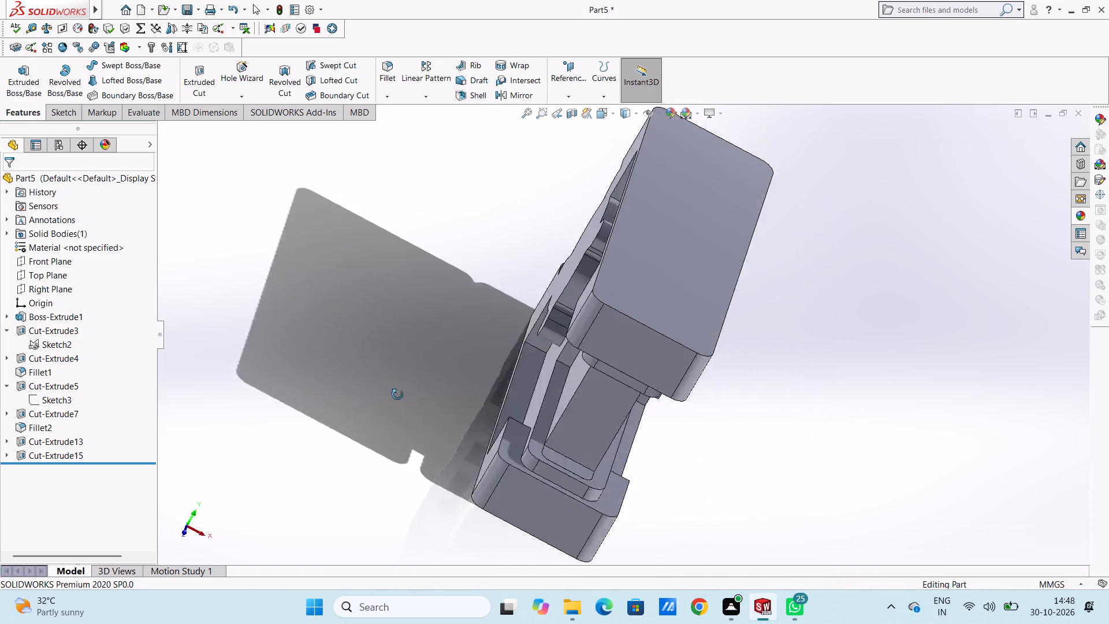
middle_drag(397, 395, 311, 359)
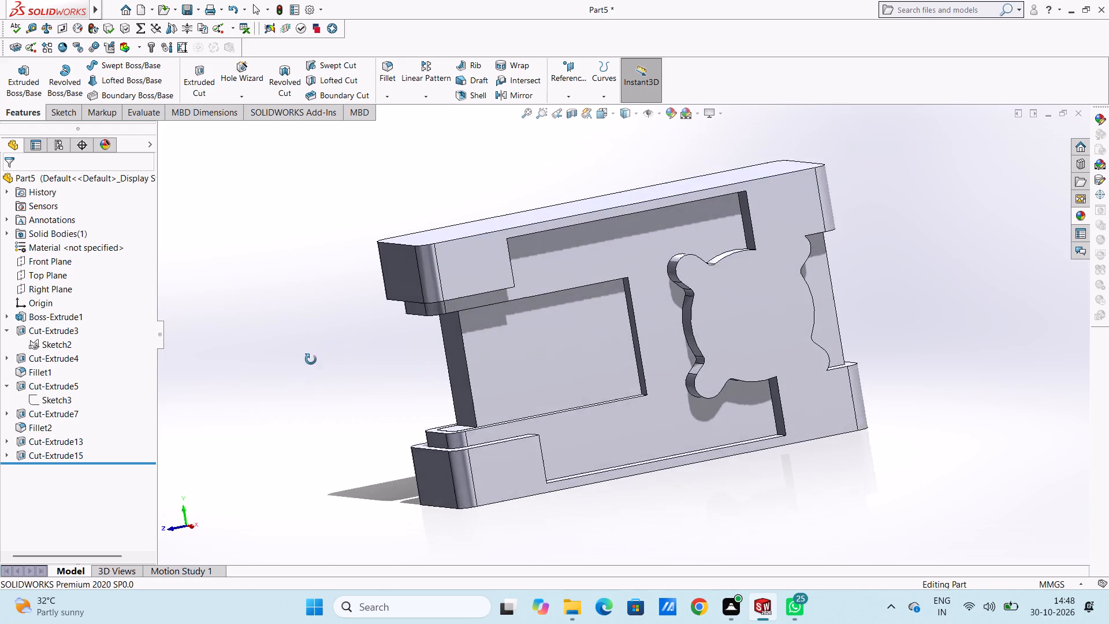
middle_drag(311, 359, 315, 330)
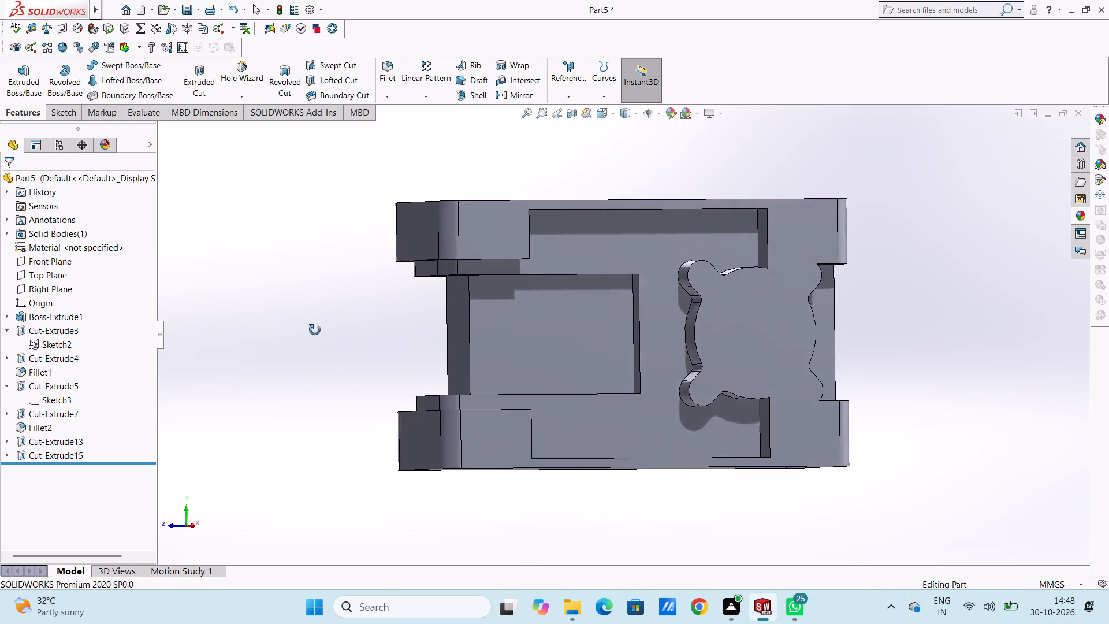
middle_drag(315, 330, 323, 347)
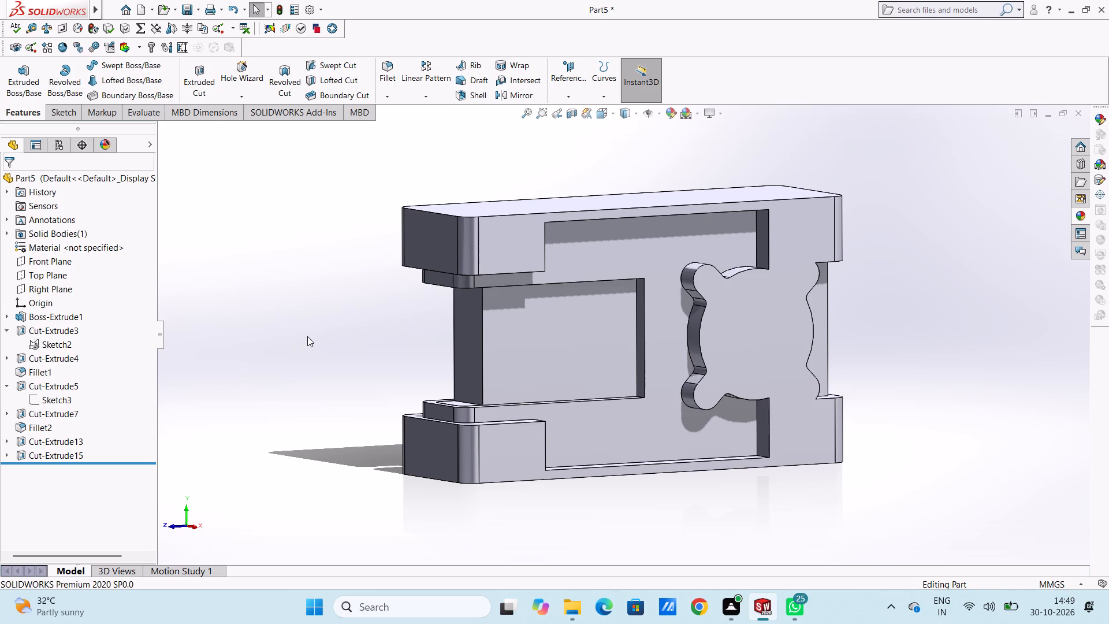
middle_drag(332, 310, 331, 356)
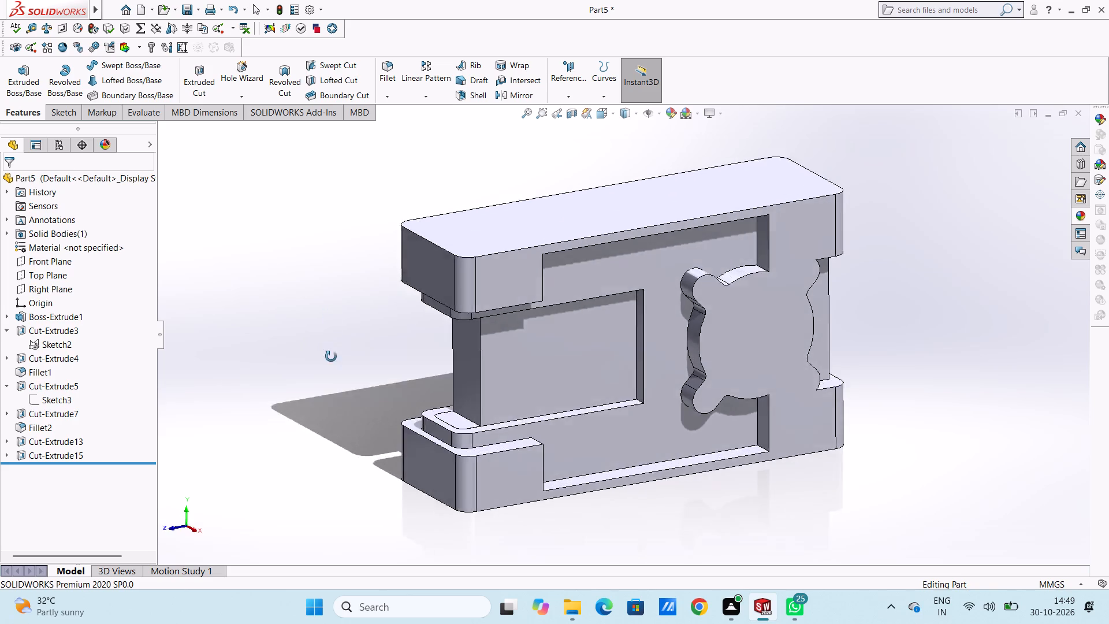
middle_drag(331, 356, 351, 452)
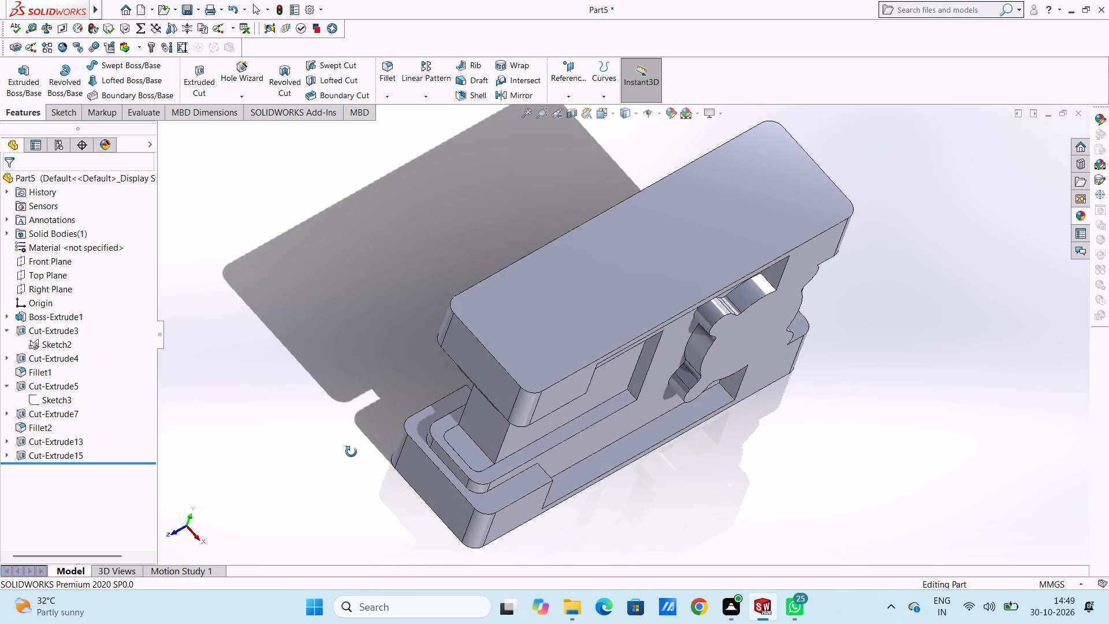
middle_drag(351, 452, 352, 452)
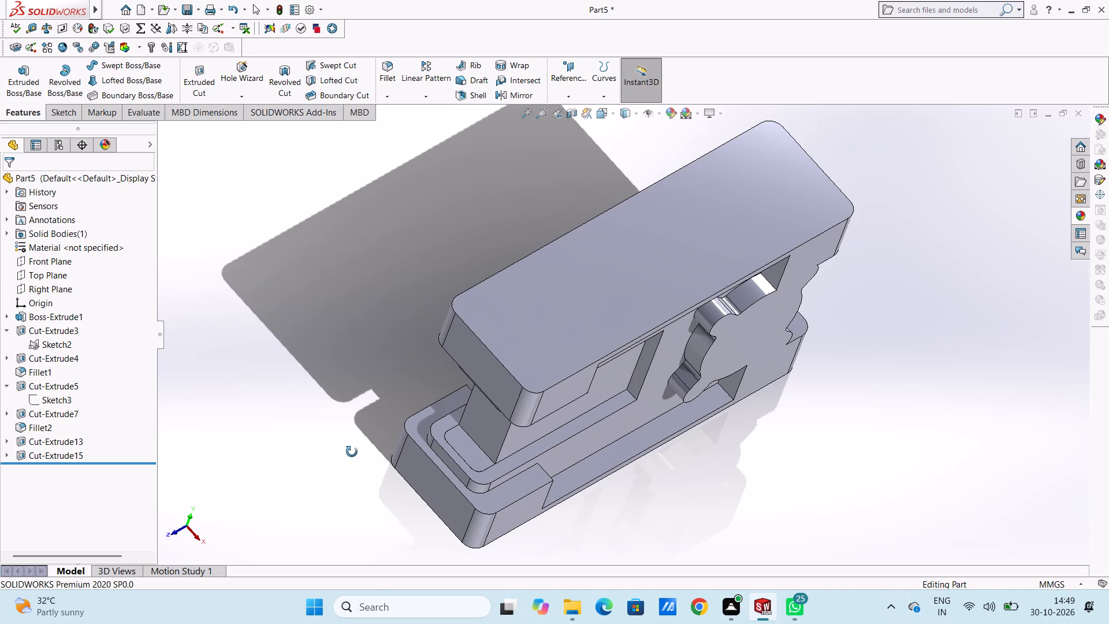
middle_drag(352, 452, 331, 380)
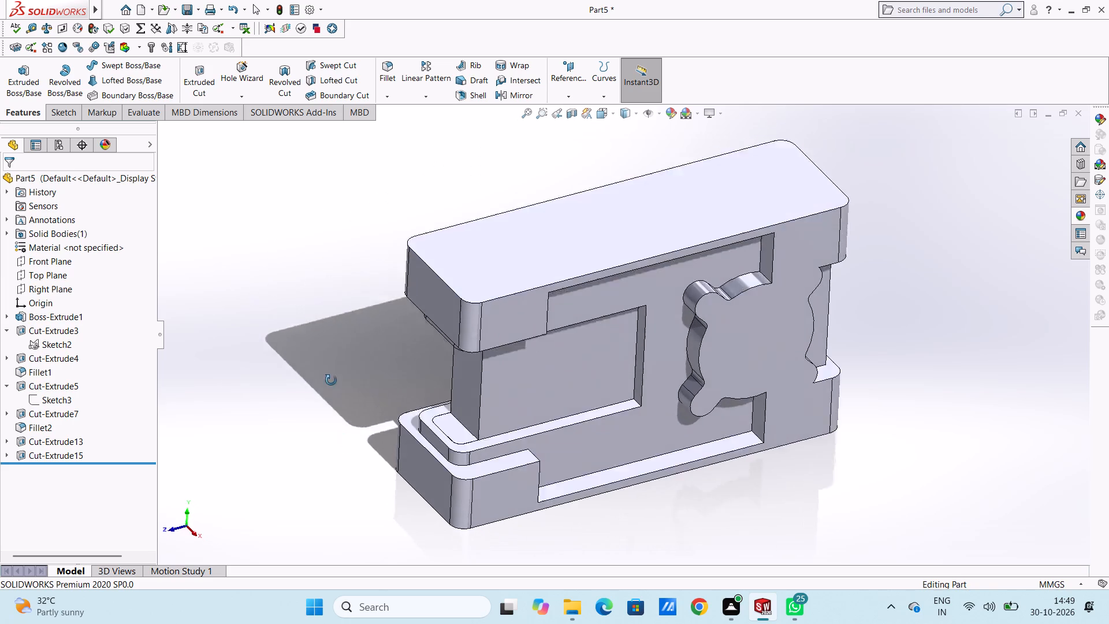
middle_drag(331, 380, 355, 340)
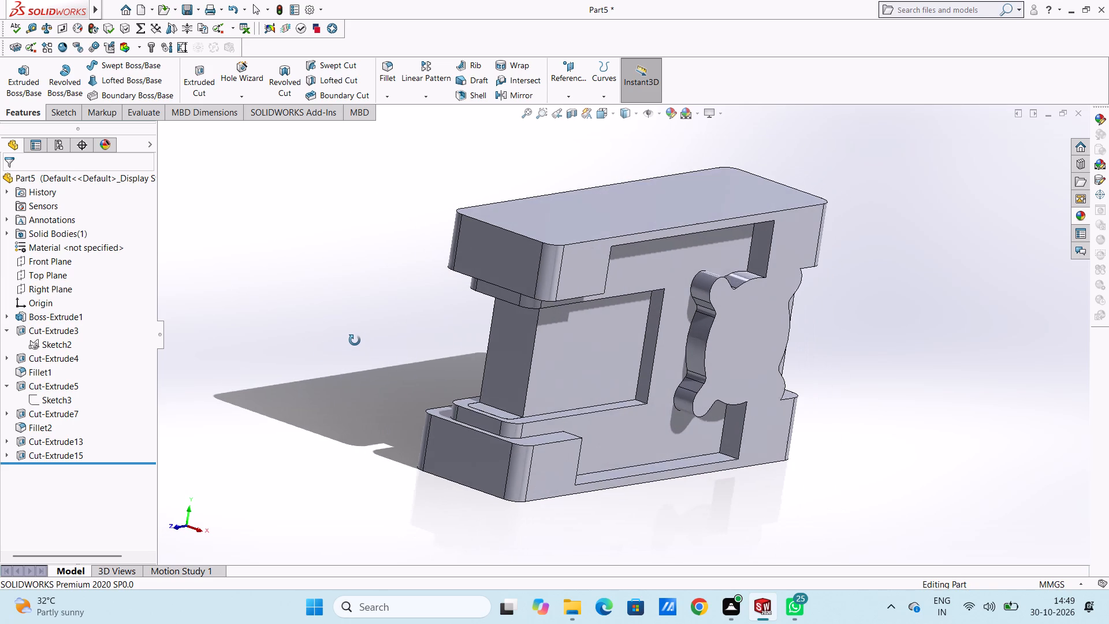
middle_drag(355, 340, 347, 363)
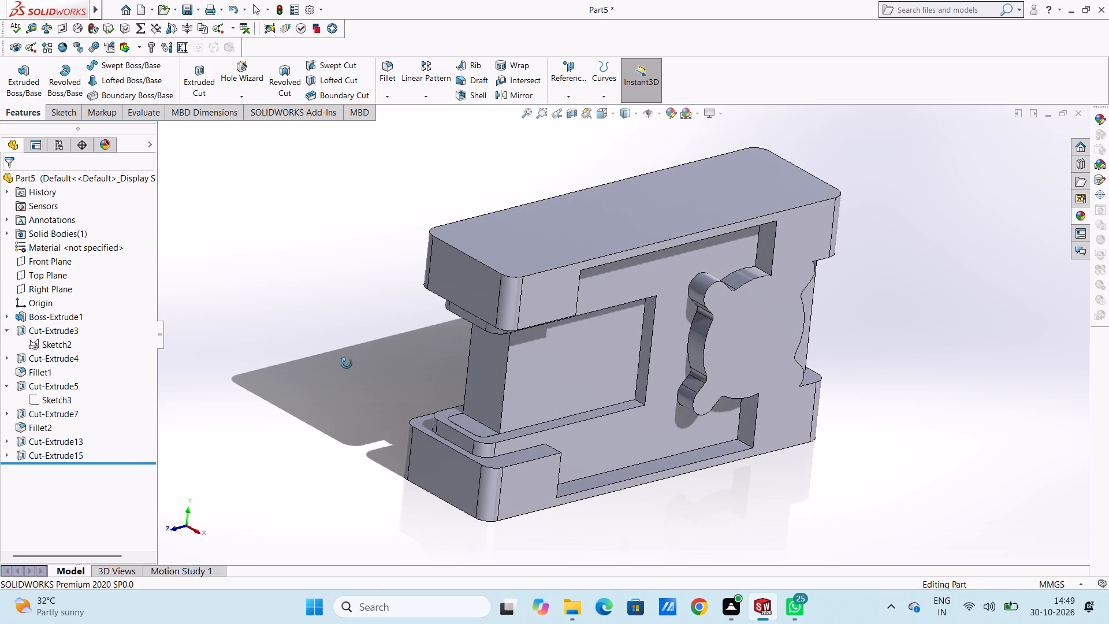
middle_drag(347, 363, 404, 399)
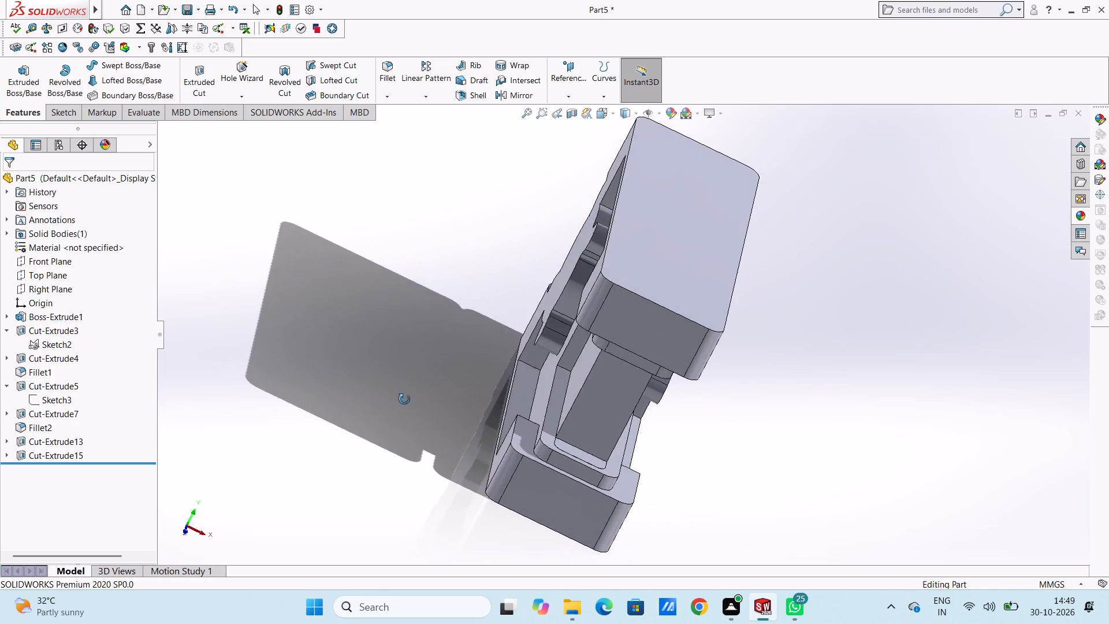
middle_drag(404, 399, 374, 355)
Start a sketch on the flat end face at the bottom of the 8 mm rectangular cut.
click(528, 355)
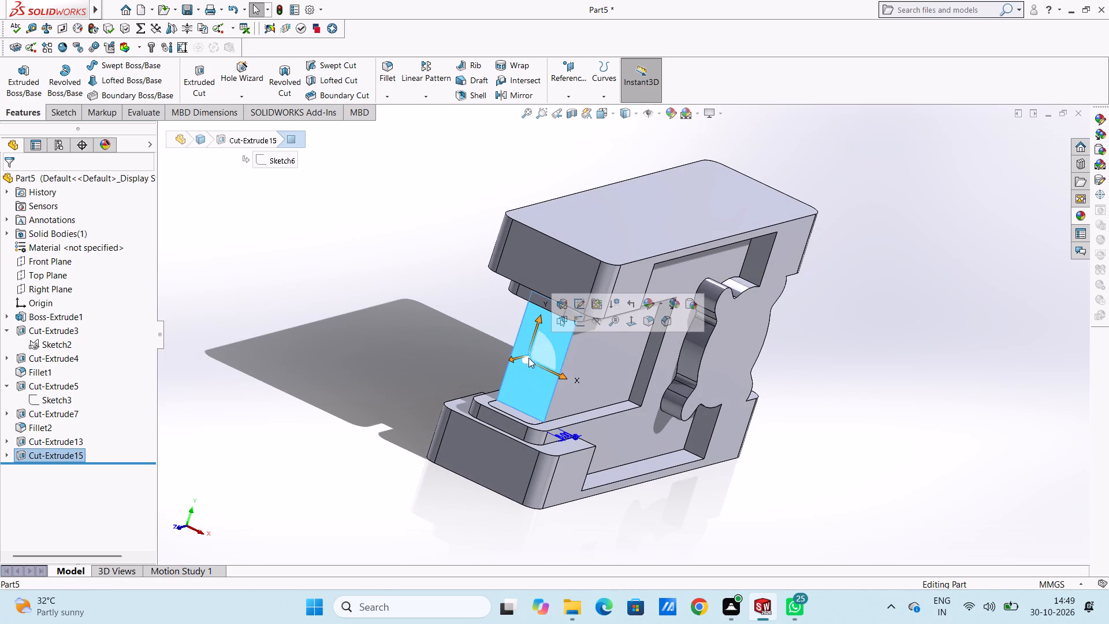
click(578, 322)
click(408, 315)
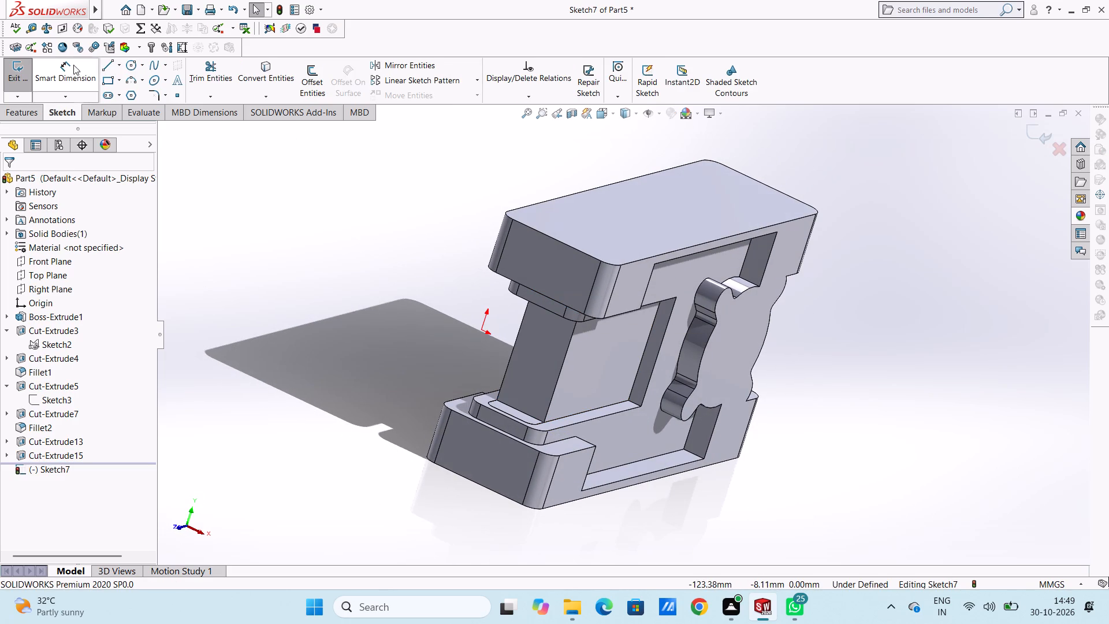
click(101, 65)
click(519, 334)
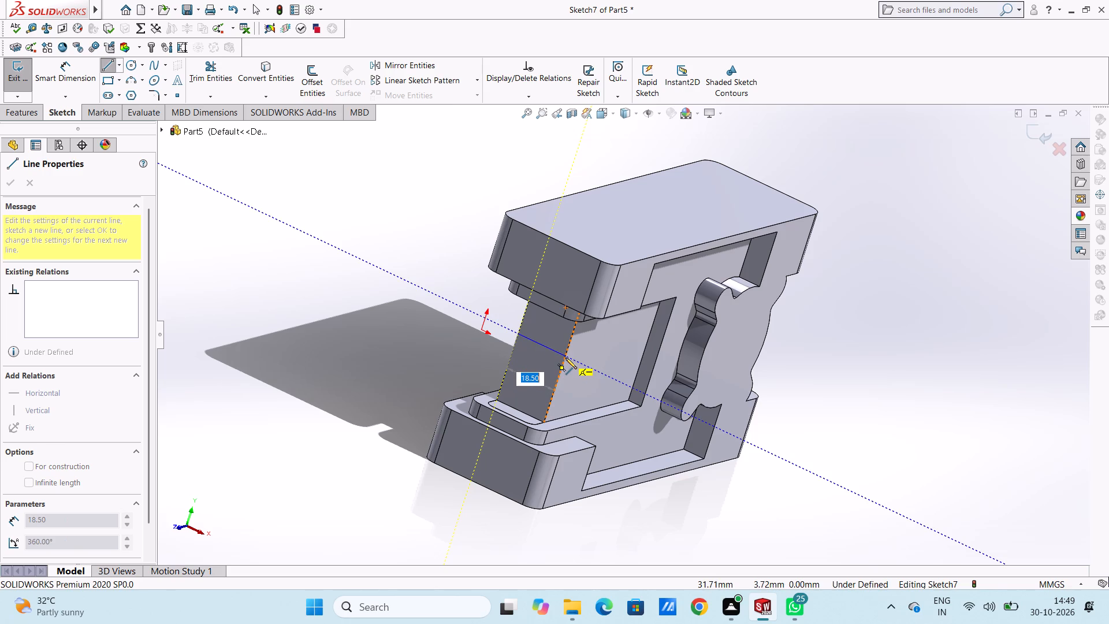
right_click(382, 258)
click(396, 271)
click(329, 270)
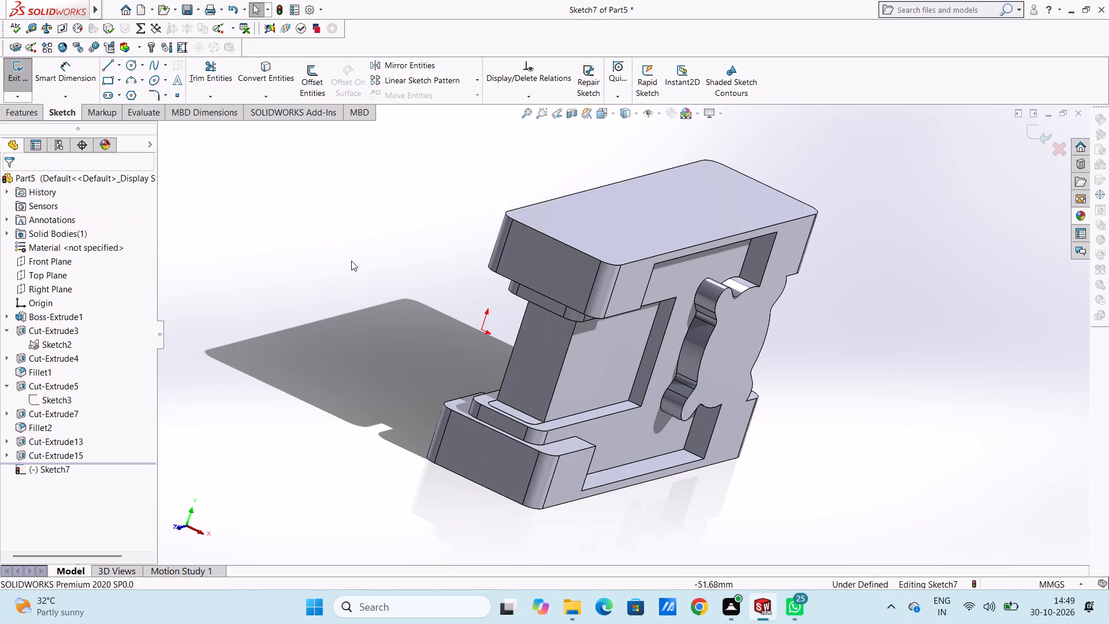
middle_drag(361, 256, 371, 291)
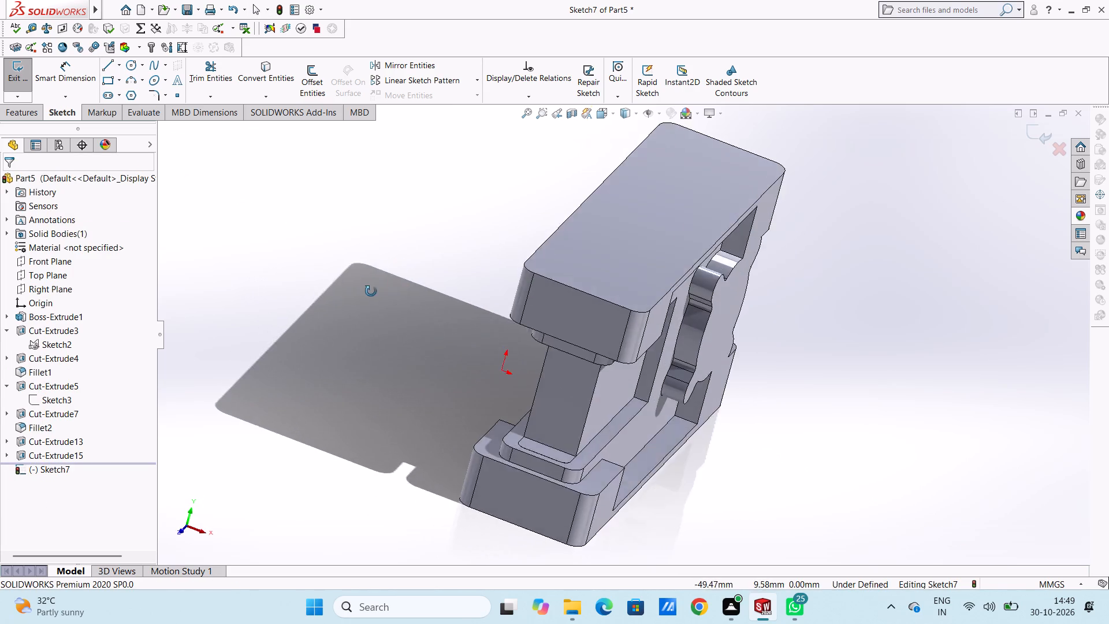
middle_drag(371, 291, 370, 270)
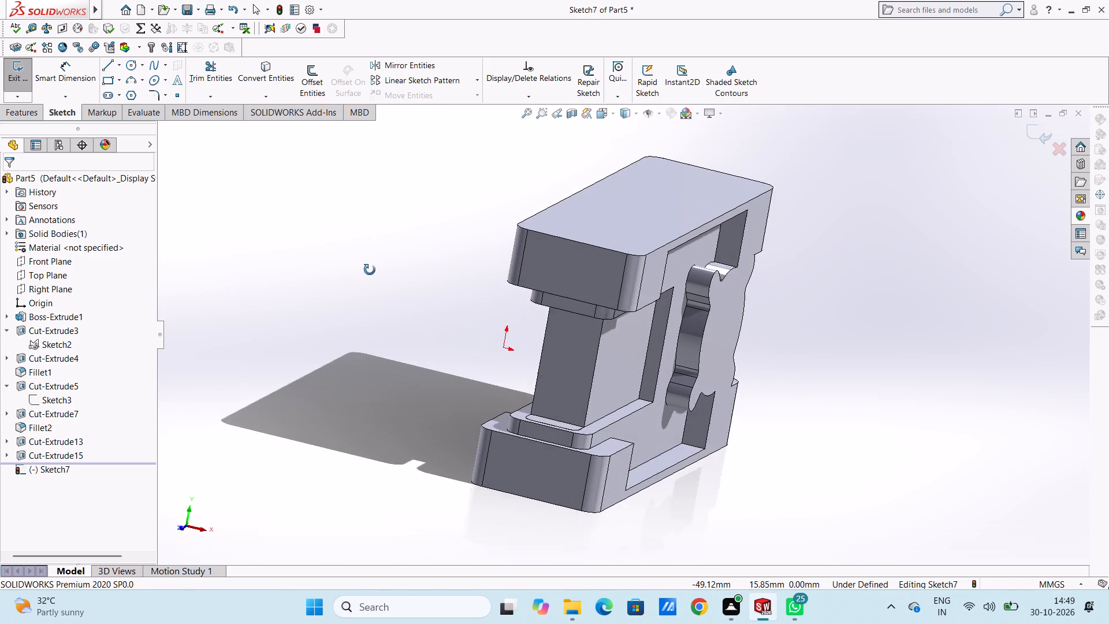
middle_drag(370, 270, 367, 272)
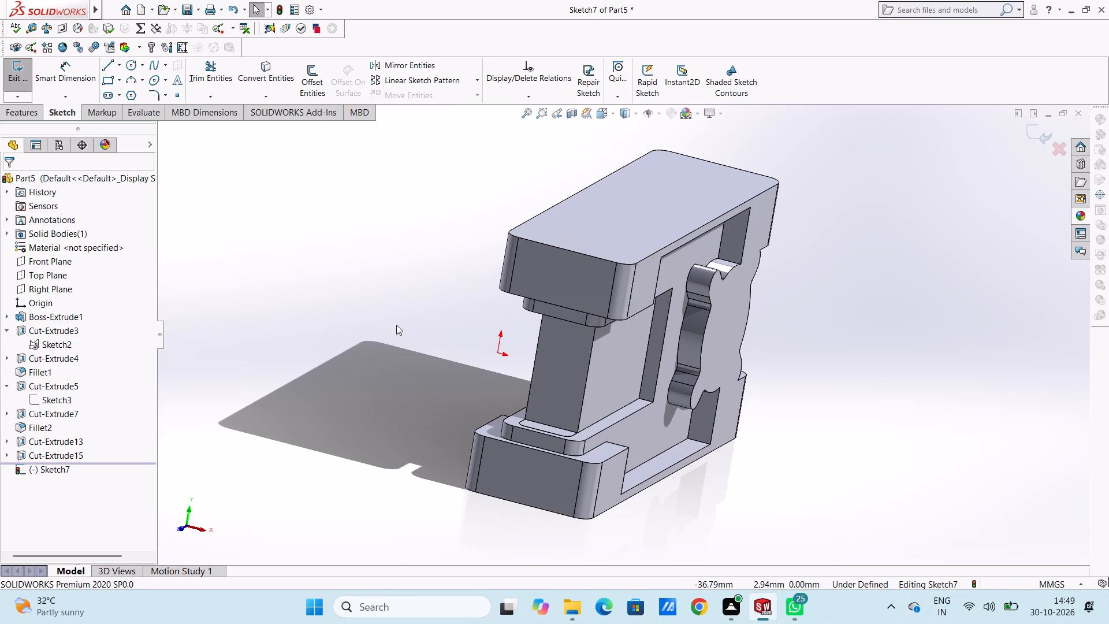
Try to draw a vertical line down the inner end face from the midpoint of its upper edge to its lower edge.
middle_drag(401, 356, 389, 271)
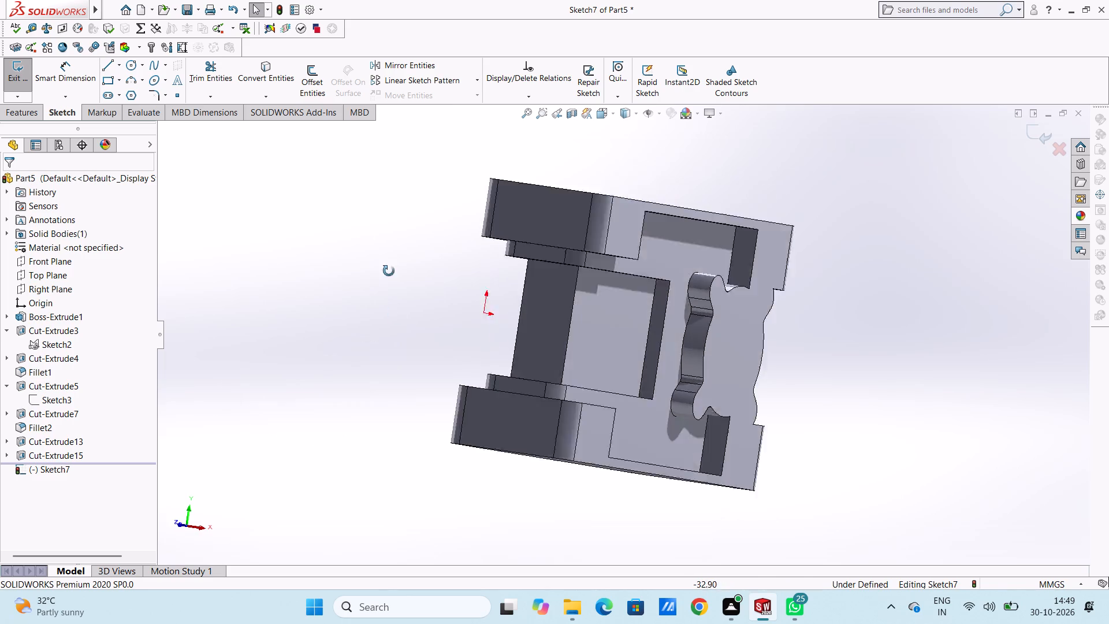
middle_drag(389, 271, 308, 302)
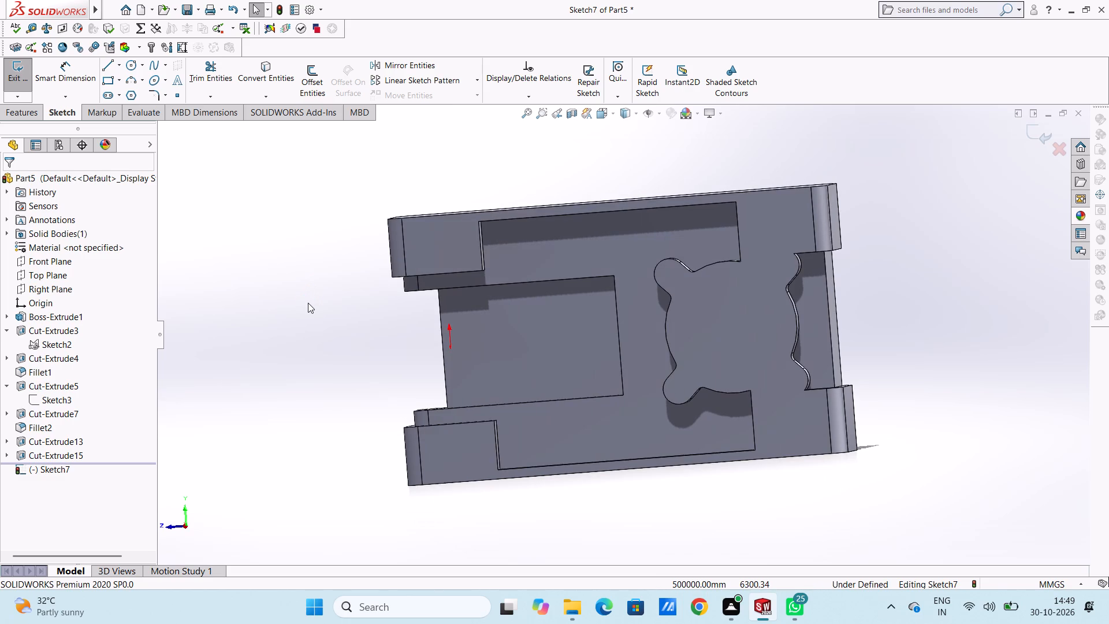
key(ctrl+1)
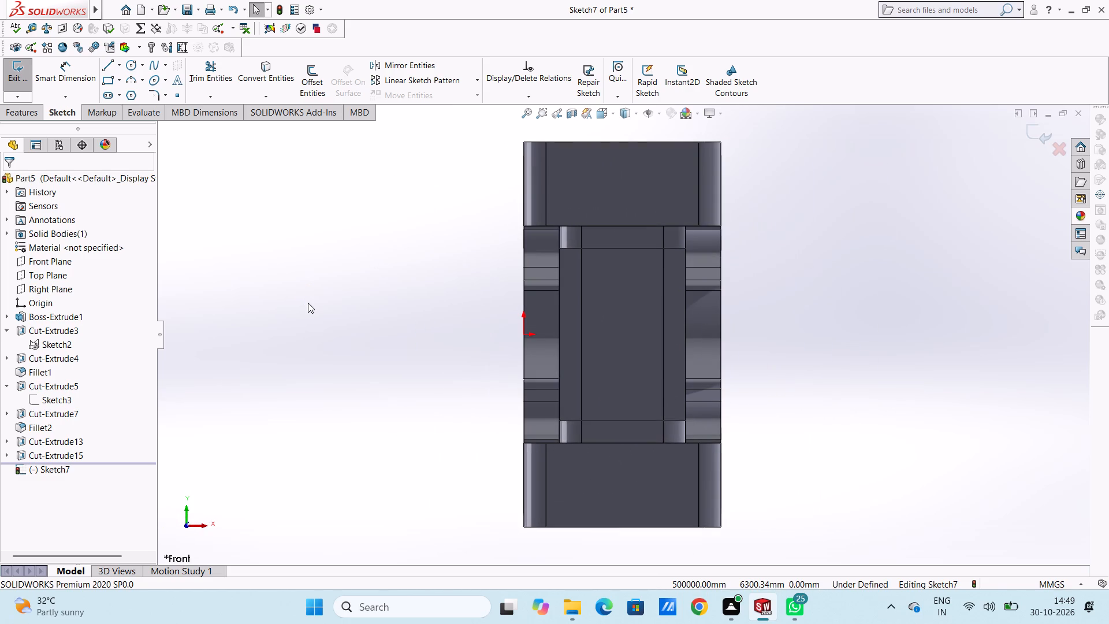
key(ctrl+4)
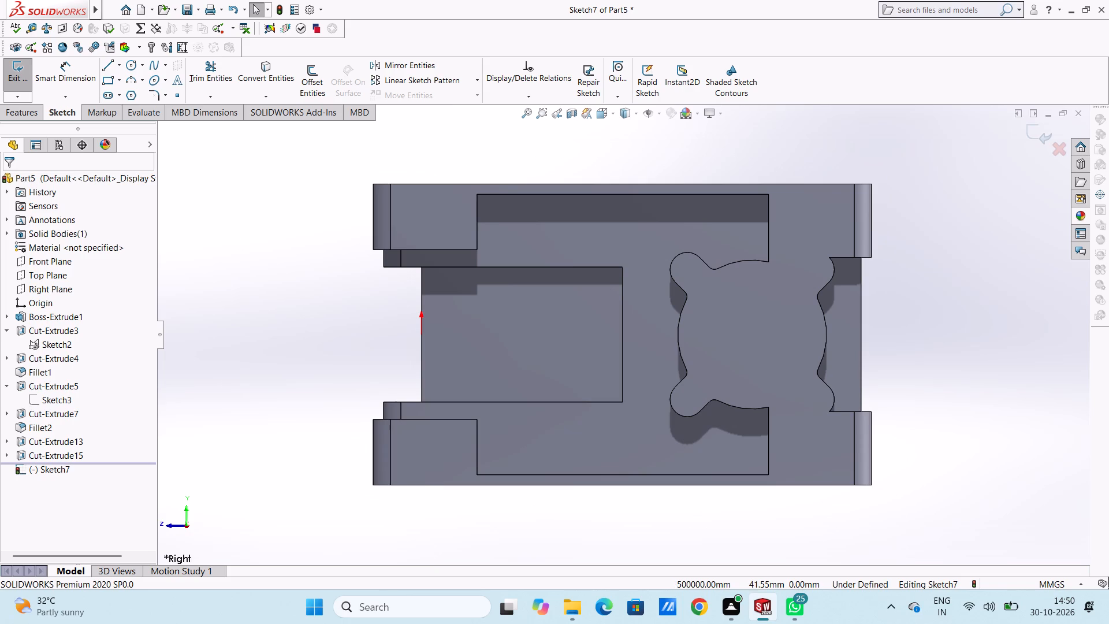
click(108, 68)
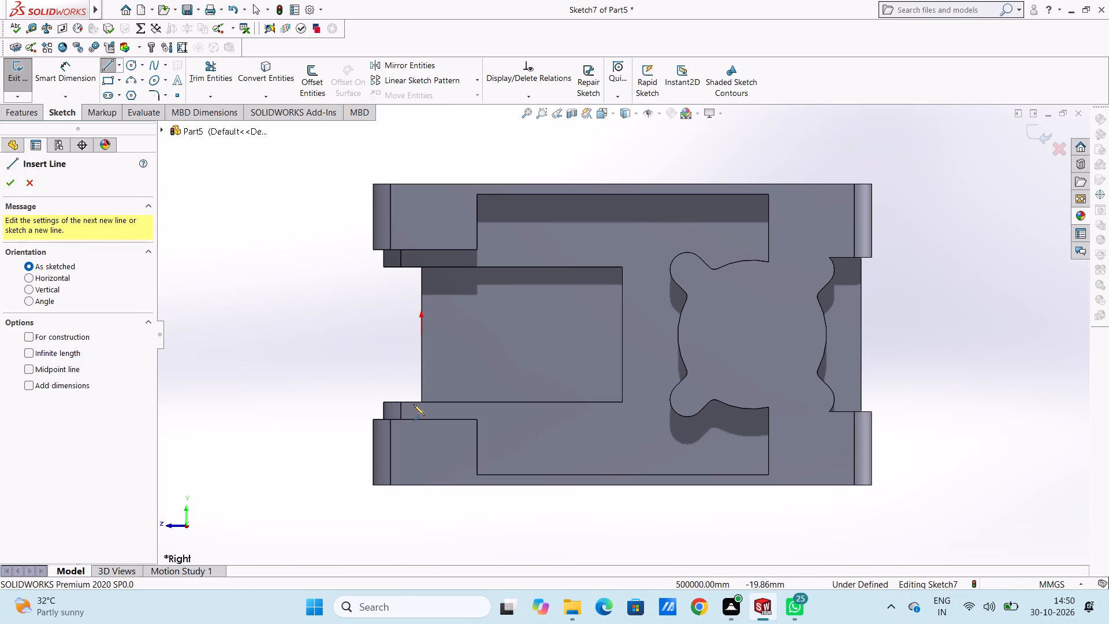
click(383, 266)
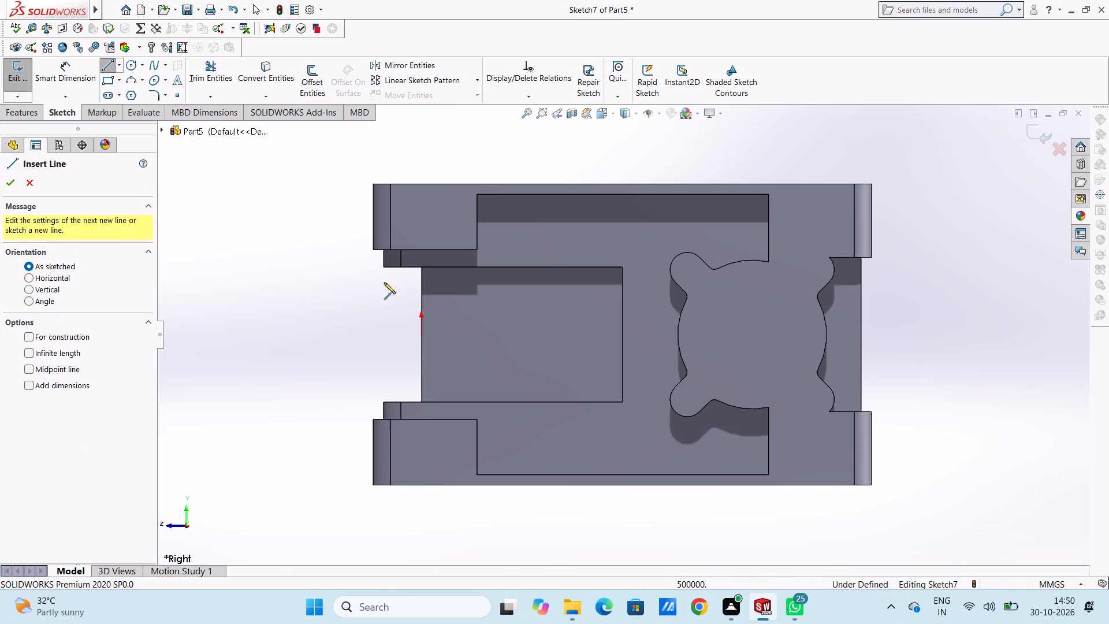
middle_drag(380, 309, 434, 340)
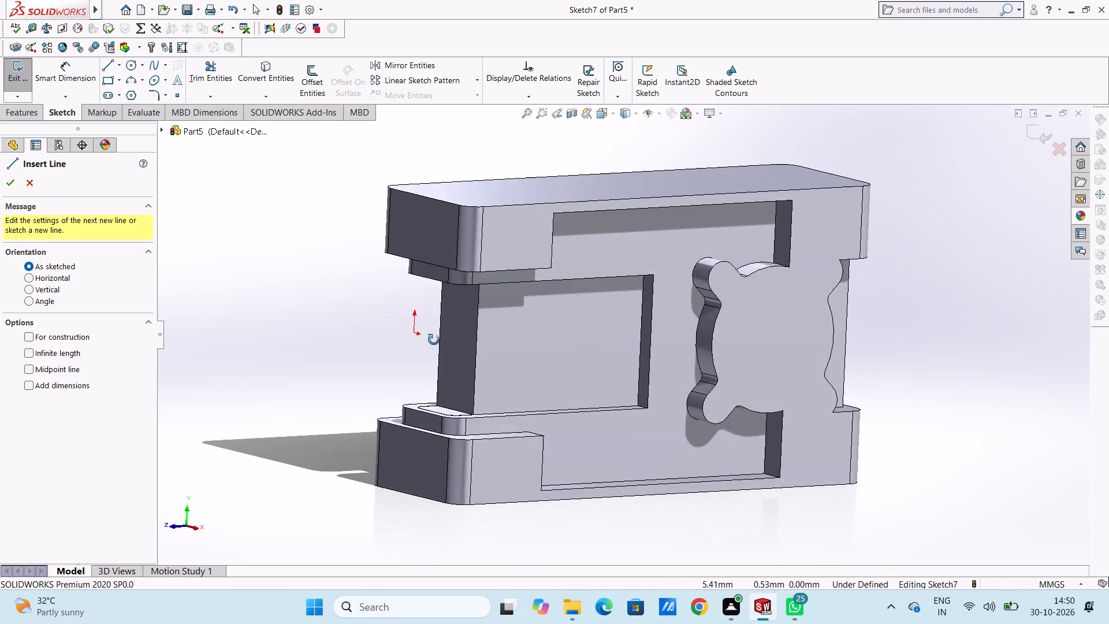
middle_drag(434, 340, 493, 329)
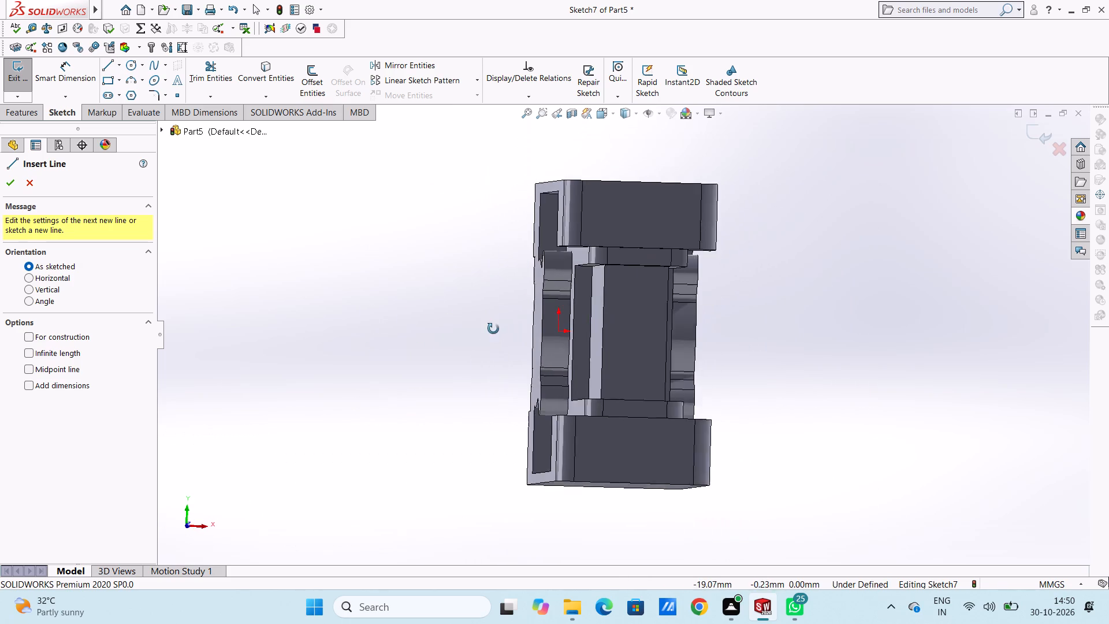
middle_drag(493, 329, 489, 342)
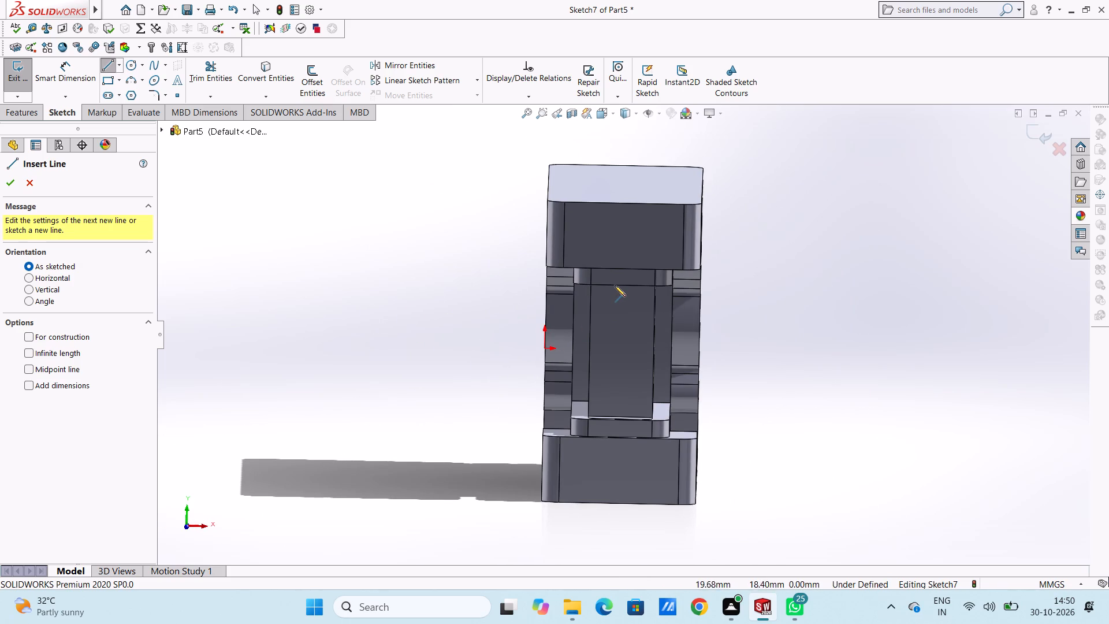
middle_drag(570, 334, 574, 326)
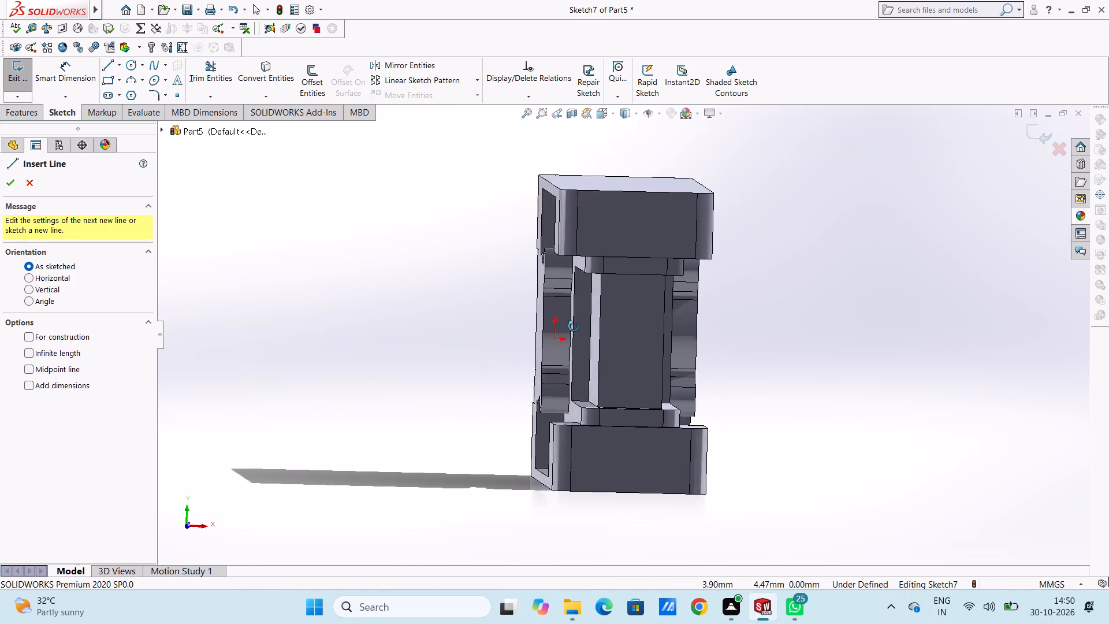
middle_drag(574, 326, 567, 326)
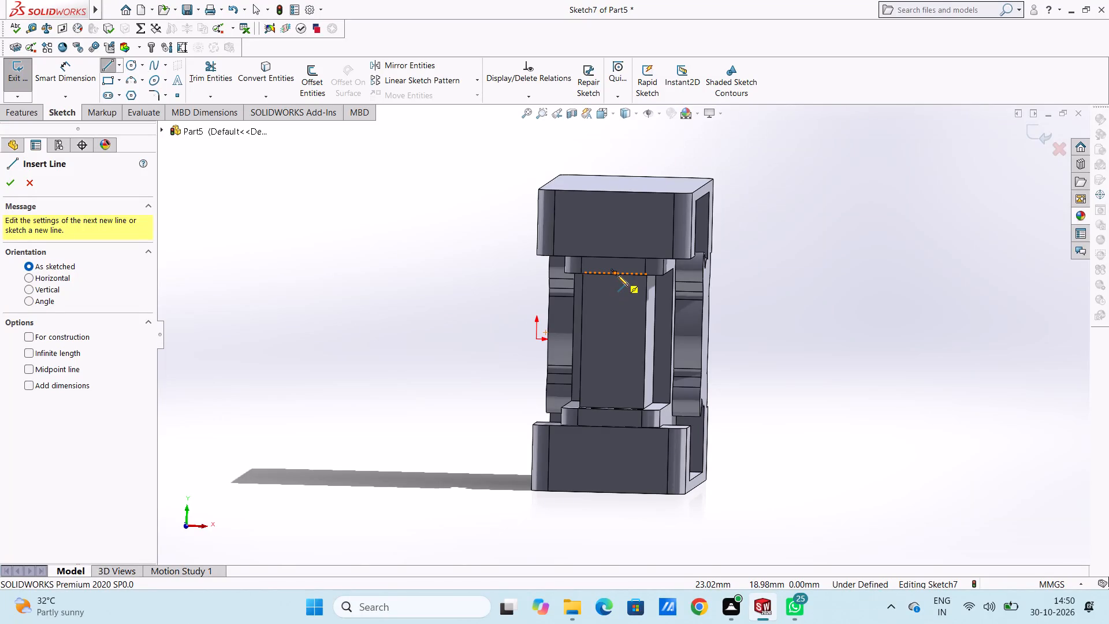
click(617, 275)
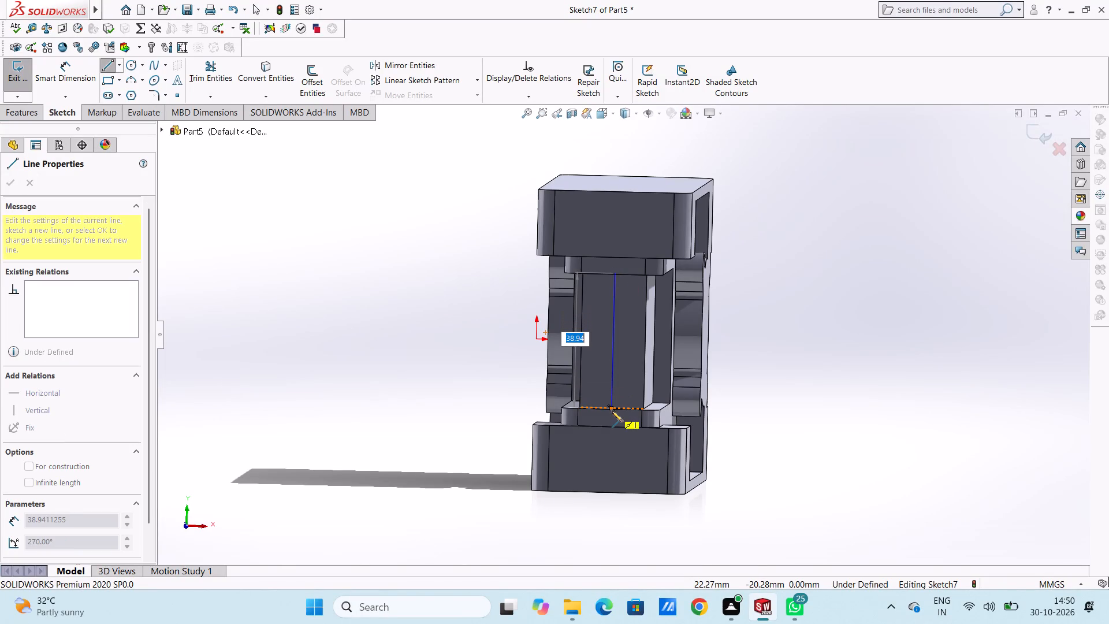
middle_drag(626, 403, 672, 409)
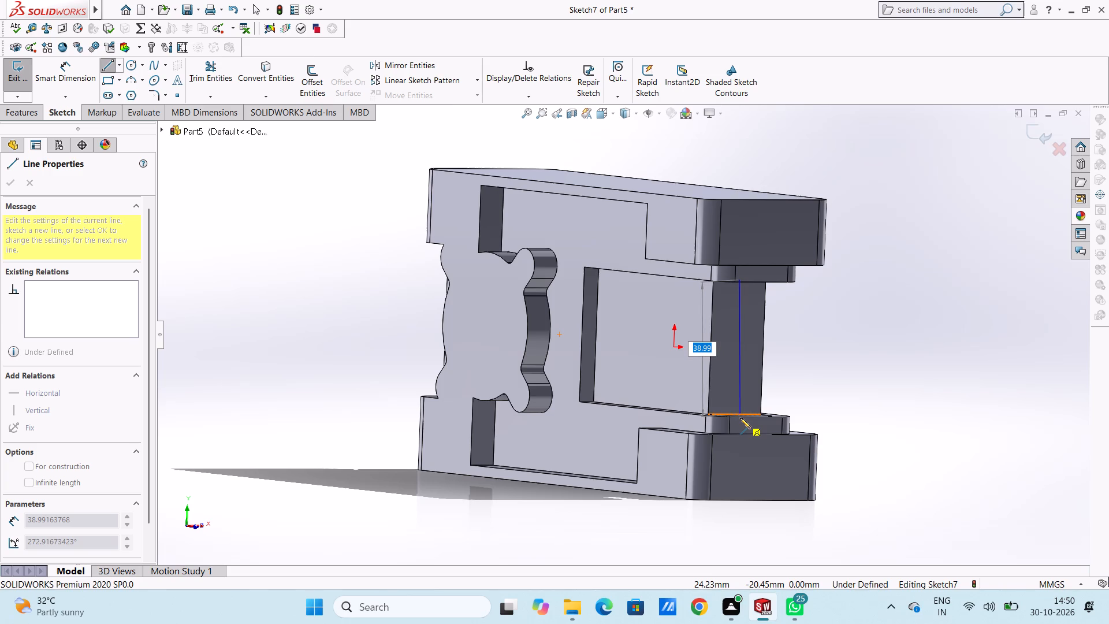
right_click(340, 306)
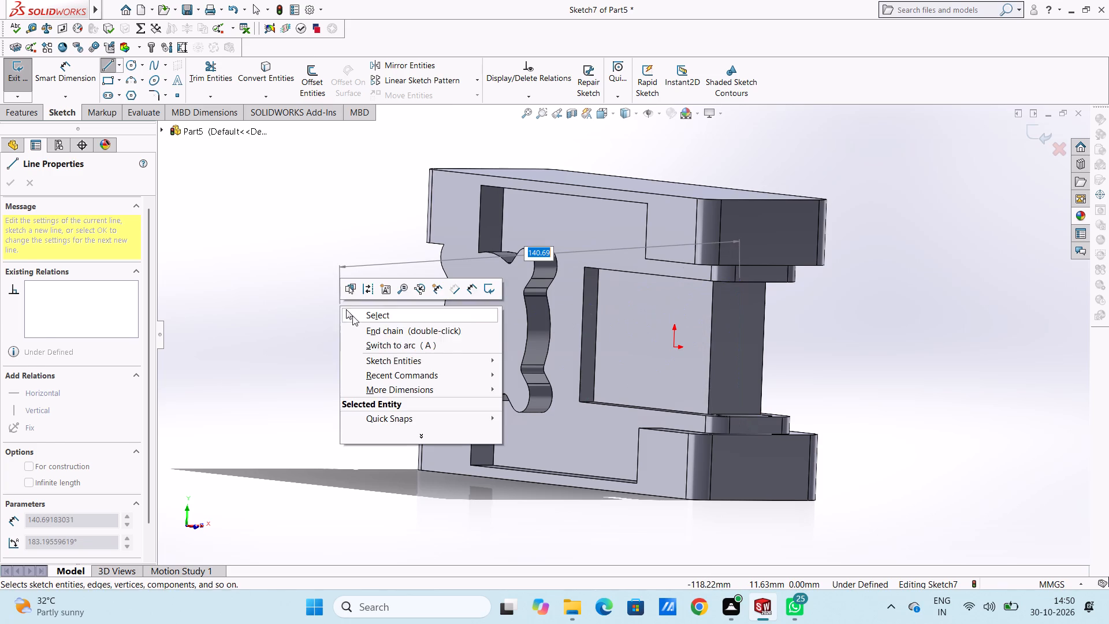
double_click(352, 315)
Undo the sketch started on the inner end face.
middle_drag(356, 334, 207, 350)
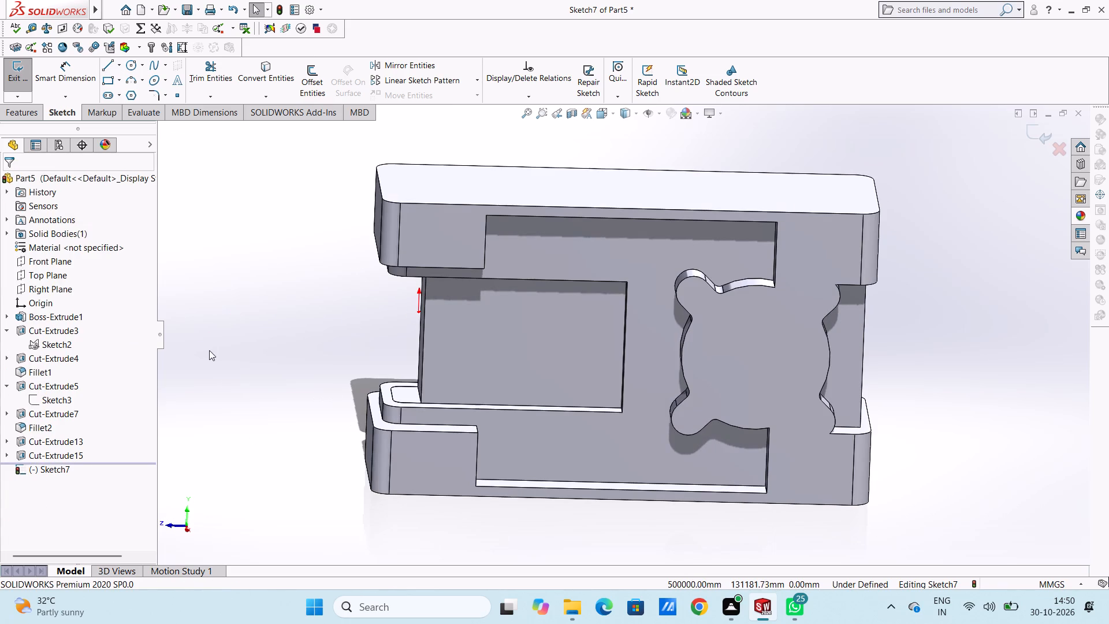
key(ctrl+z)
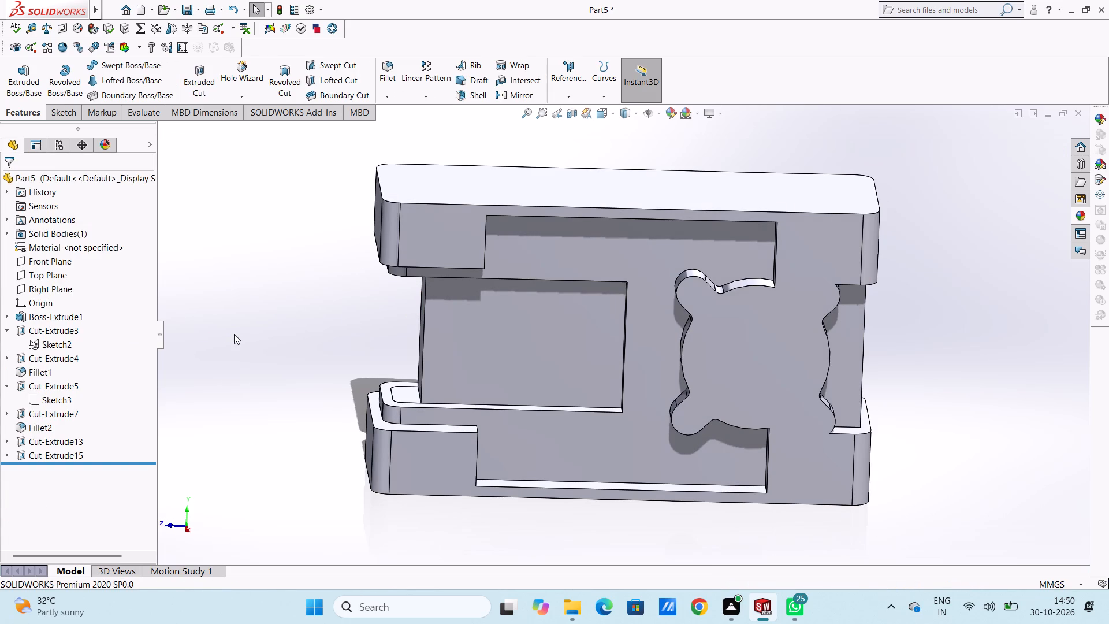
Start a reference plane using the Top Plane as its first reference.
key(ctrl+4)
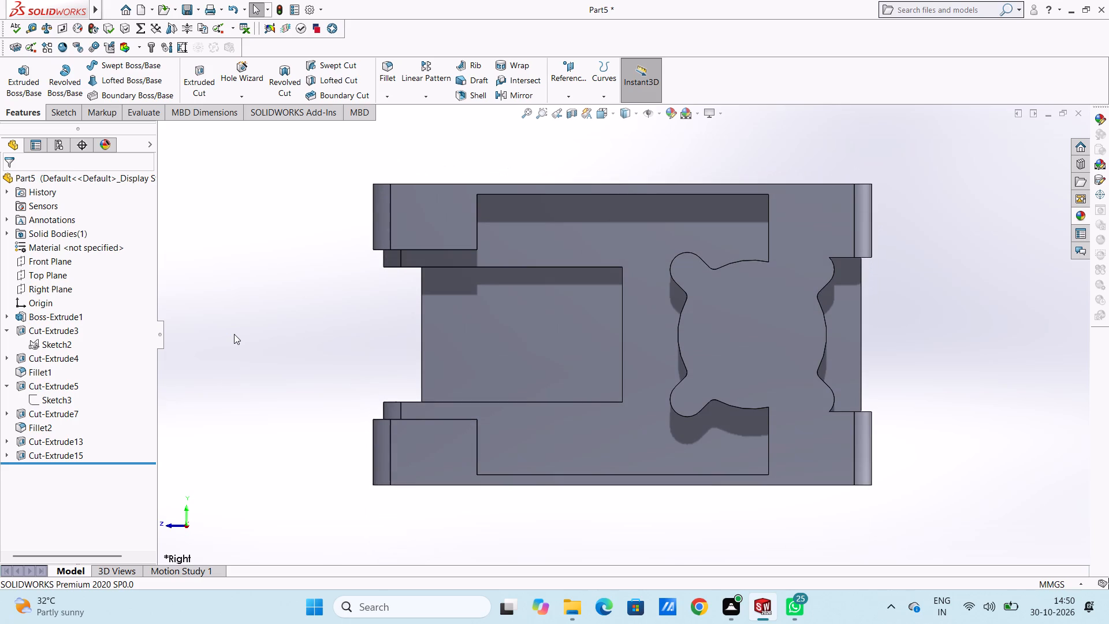
scroll(401, 346, up, 2)
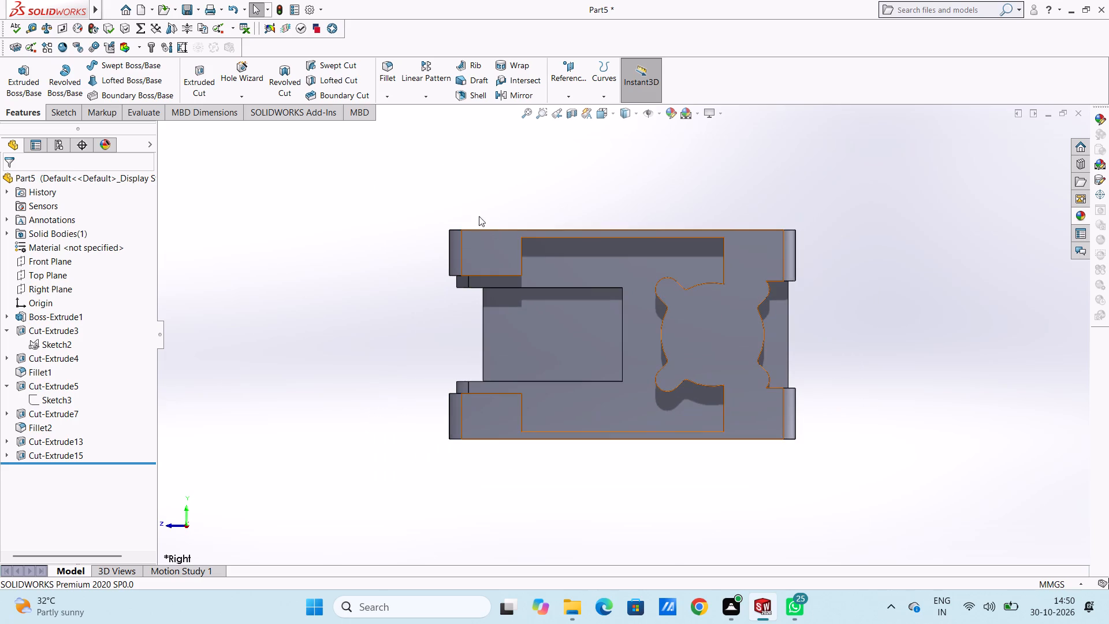
click(568, 68)
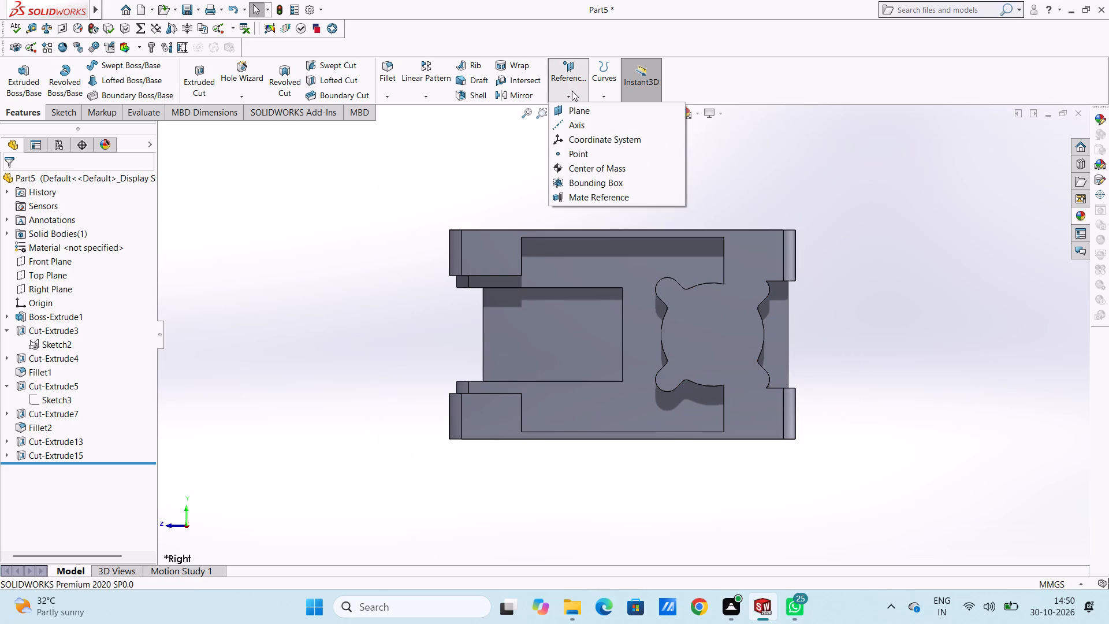
click(575, 107)
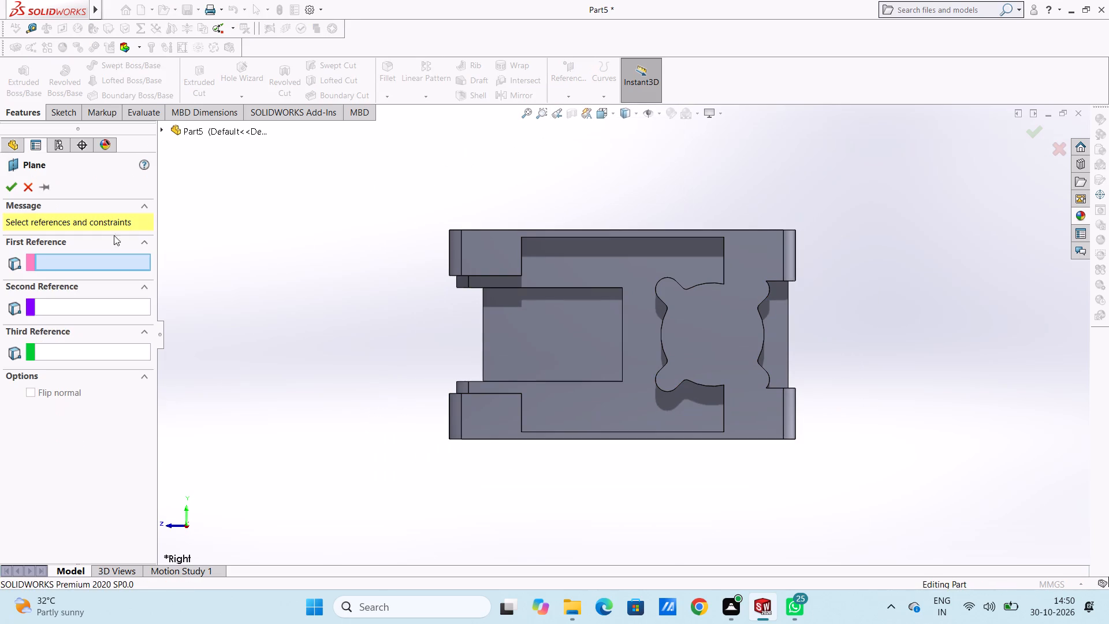
click(204, 131)
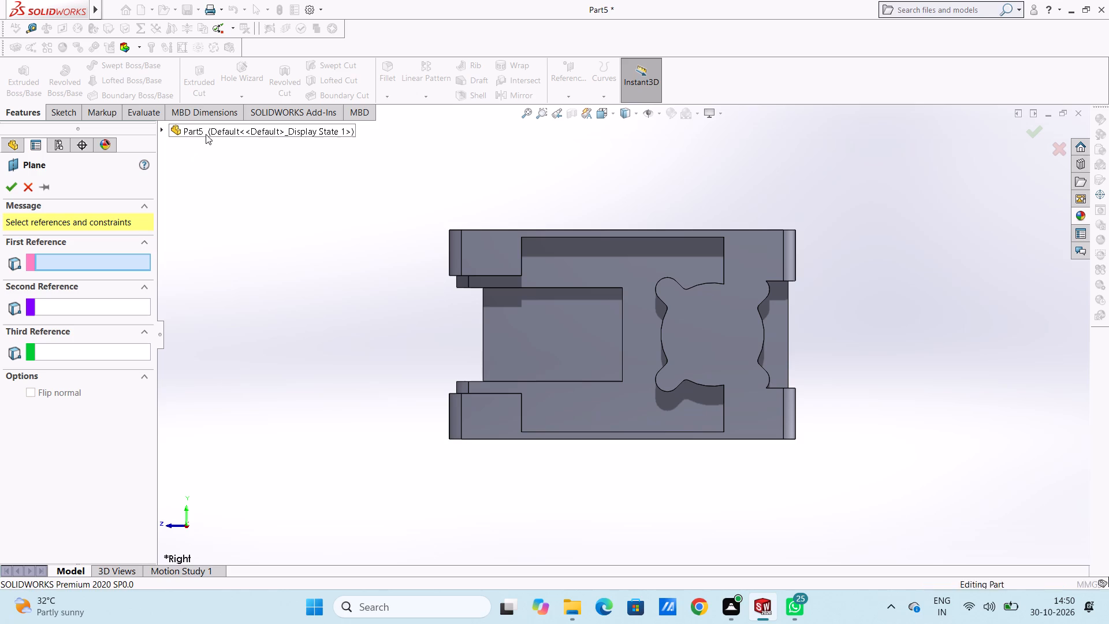
click(224, 230)
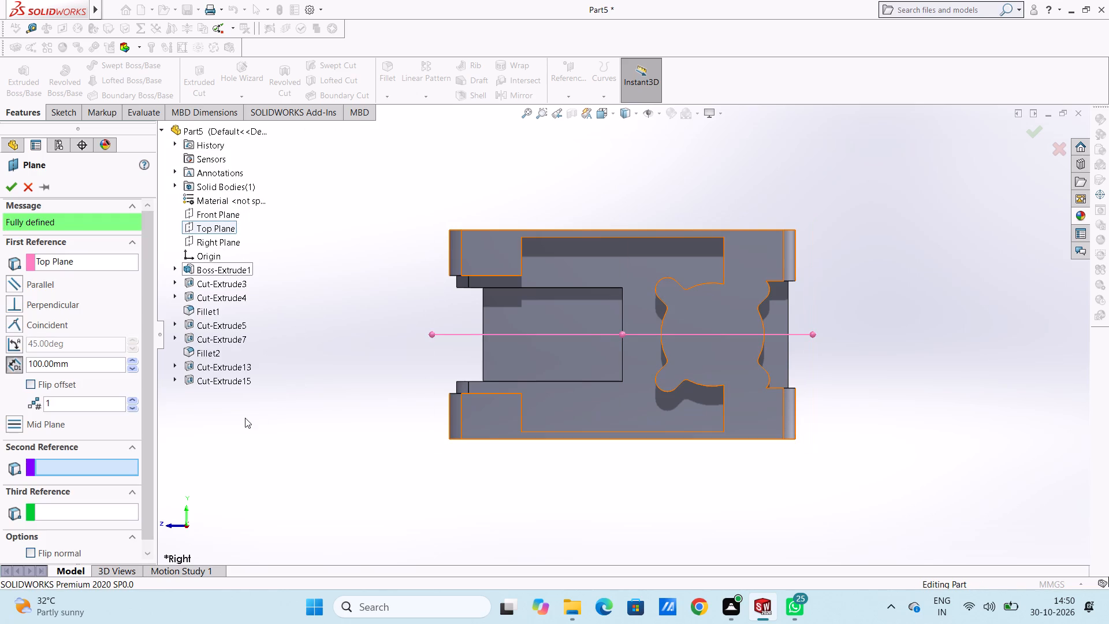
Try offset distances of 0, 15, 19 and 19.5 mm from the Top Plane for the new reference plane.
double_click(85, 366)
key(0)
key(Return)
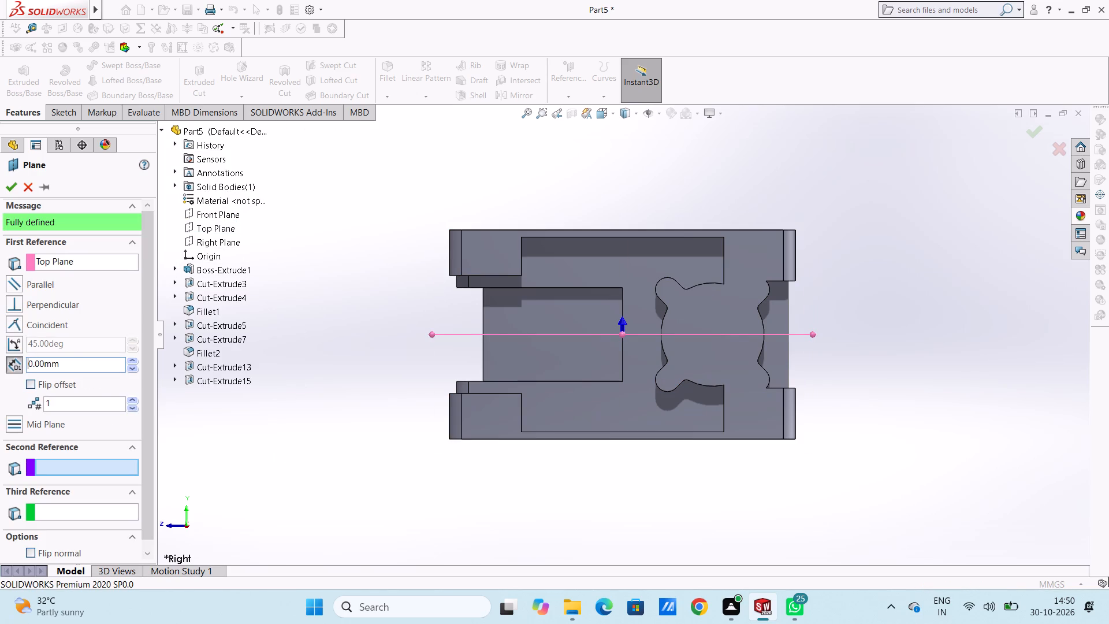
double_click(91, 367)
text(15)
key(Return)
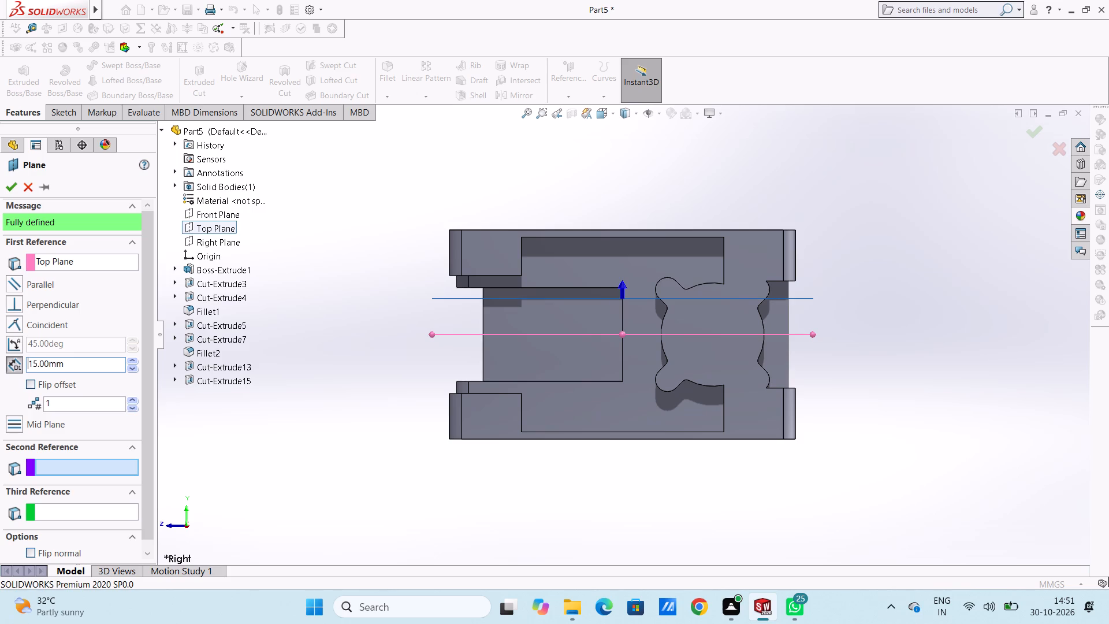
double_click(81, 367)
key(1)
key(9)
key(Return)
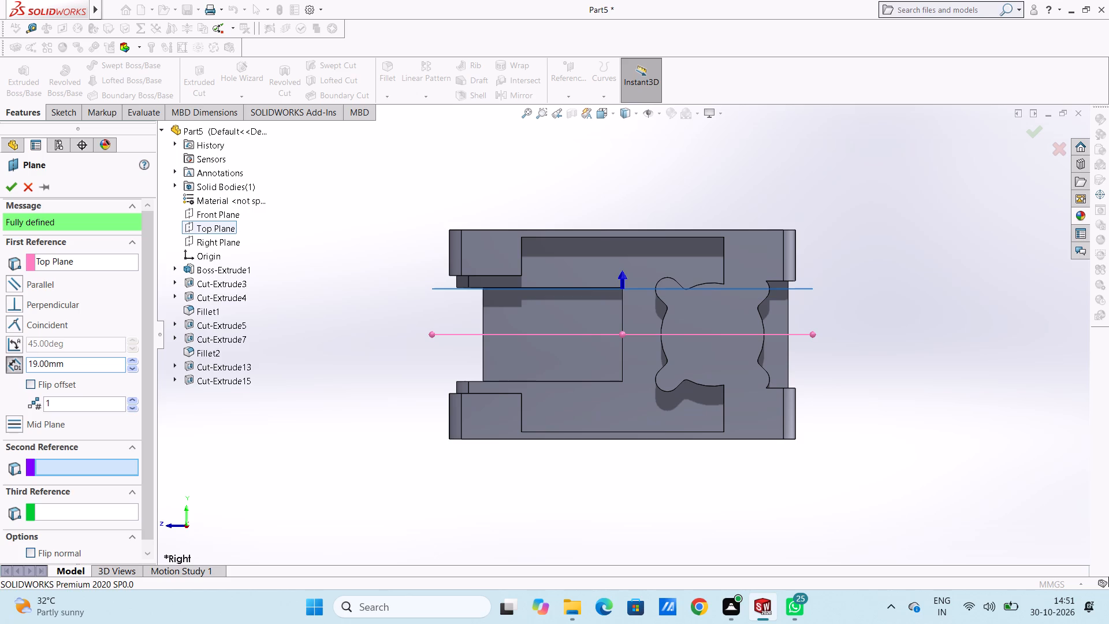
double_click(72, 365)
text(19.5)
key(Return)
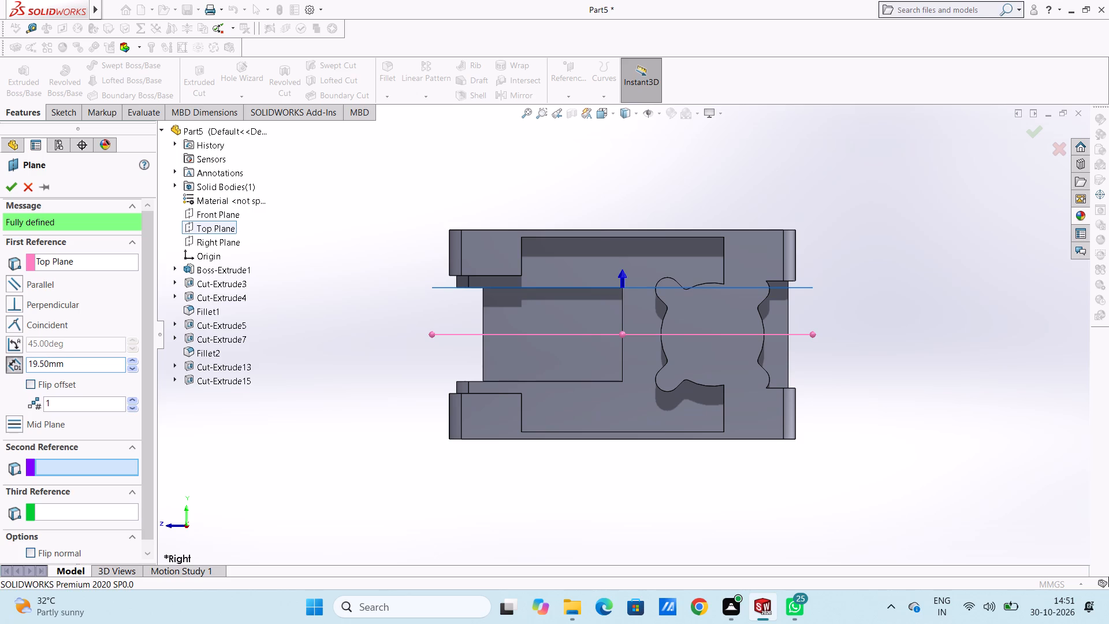
Set the reference plane's offset above the Top Plane to 19.5/2, giving 9.75 mm, and create the plane.
double_click(71, 365)
text(19.5)
key(slash)
key(2)
key(Return)
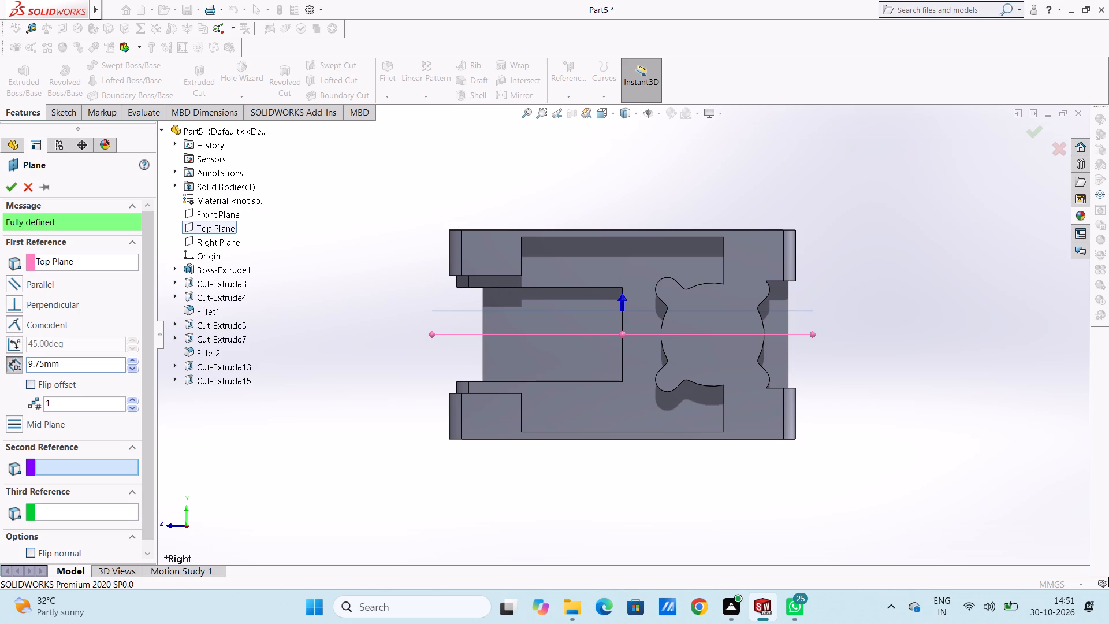
click(12, 191)
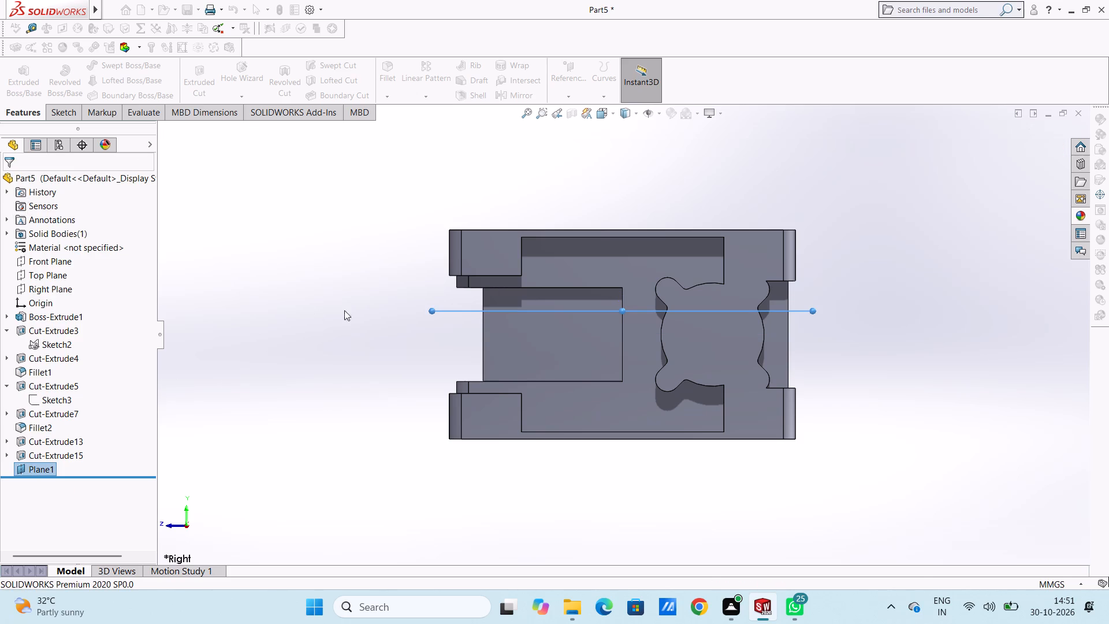
Start a sketch on the plane offset 9.75 mm from the Top Plane, viewed from the top.
click(375, 305)
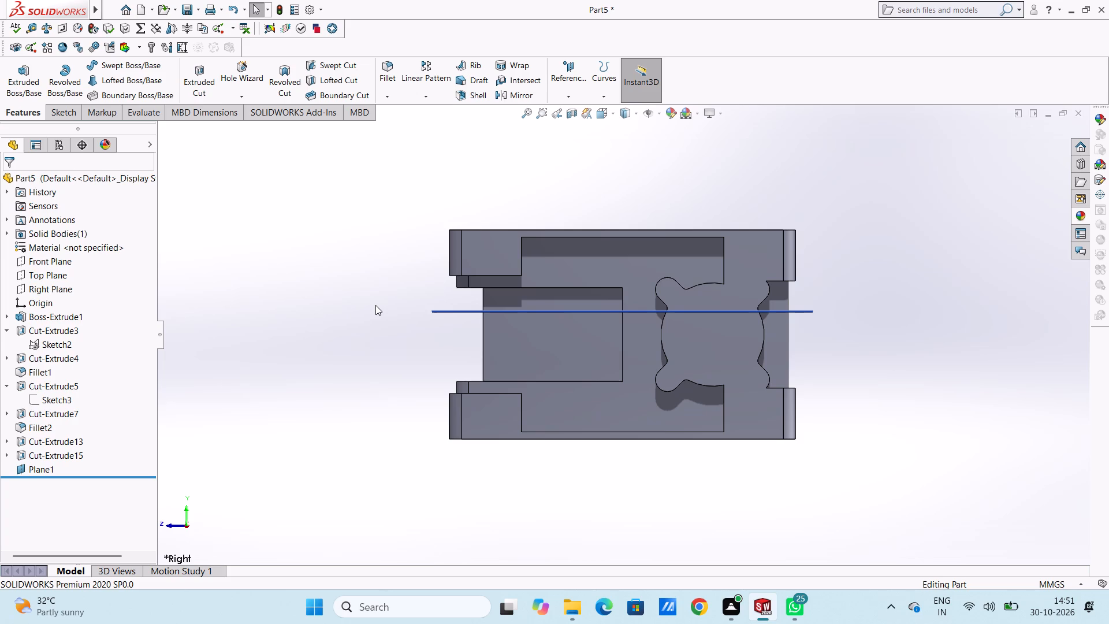
key(ctrl+5)
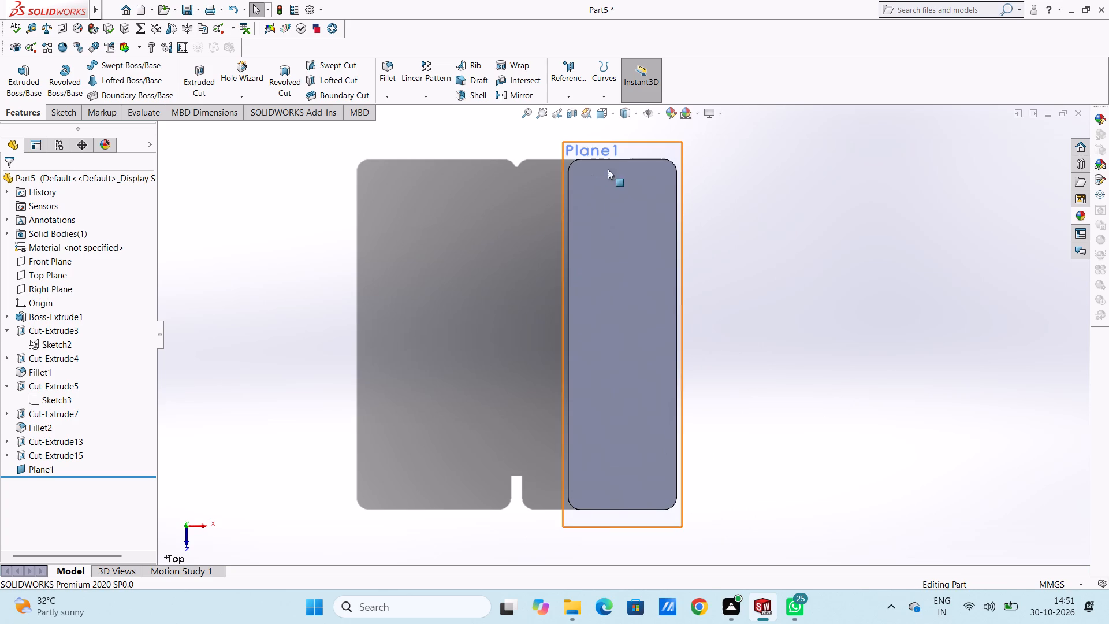
click(671, 153)
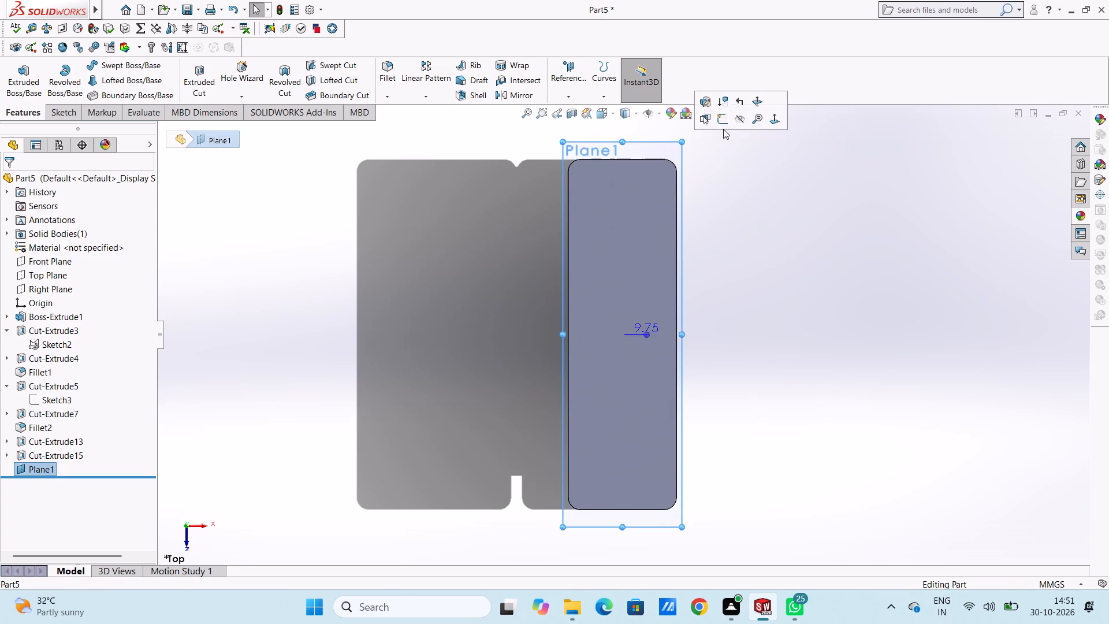
click(721, 124)
click(777, 346)
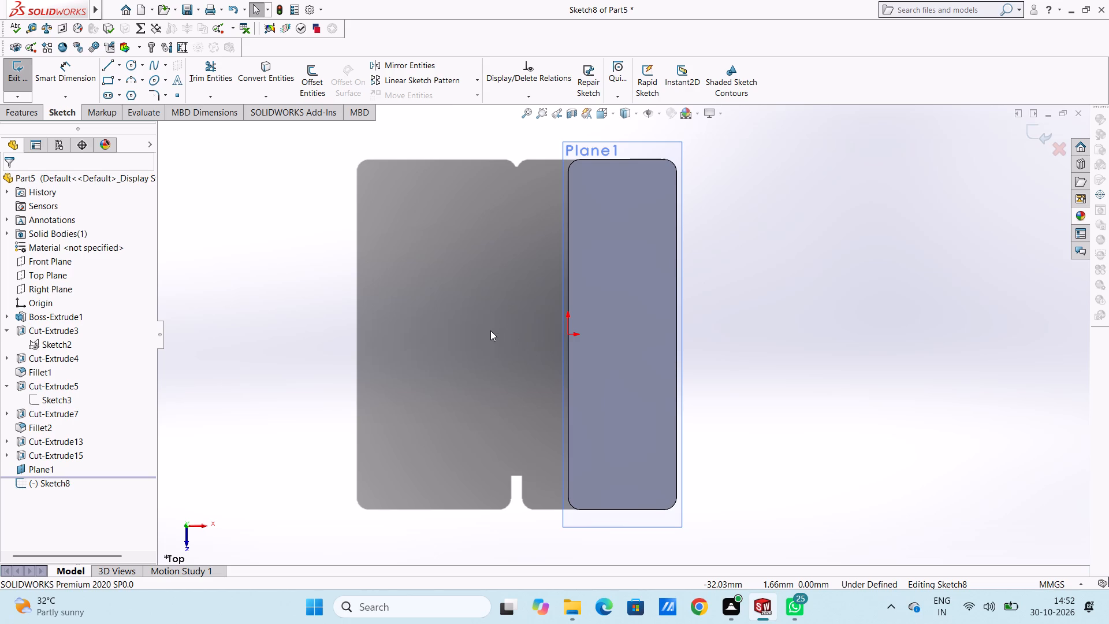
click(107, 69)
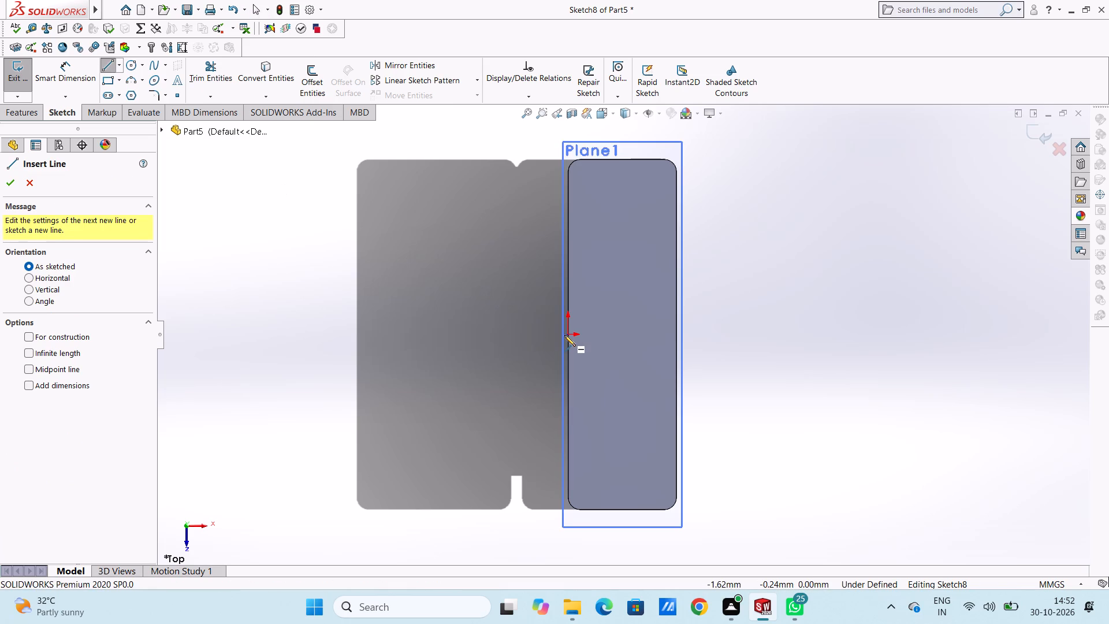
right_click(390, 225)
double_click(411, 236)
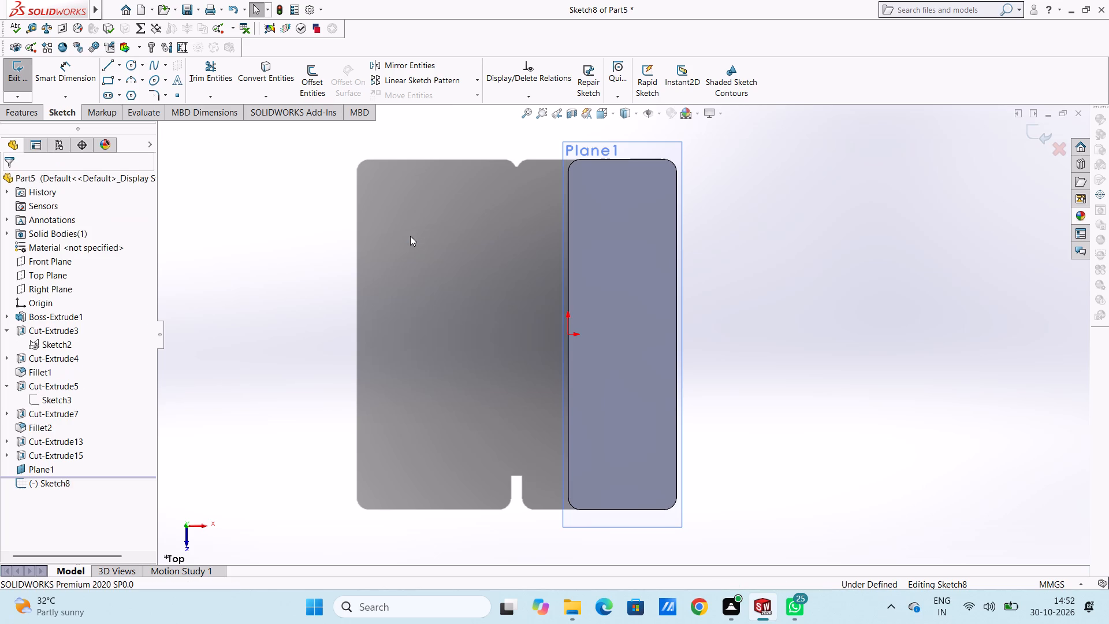
Offset both long edges of the block face 8 mm inward as dimensioned sketch lines.
click(311, 79)
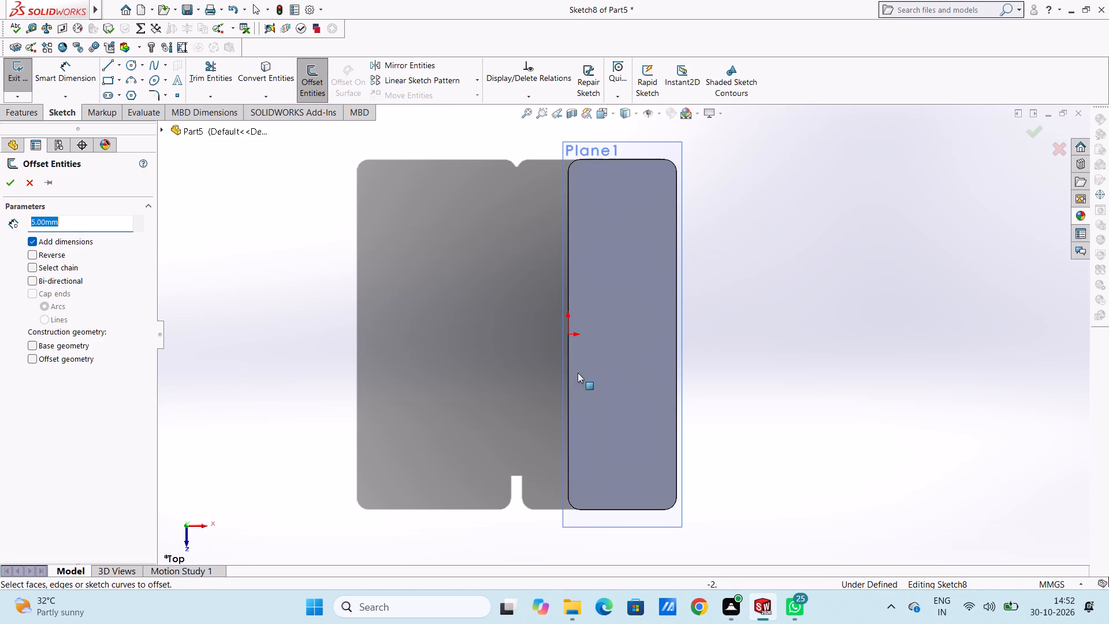
click(567, 381)
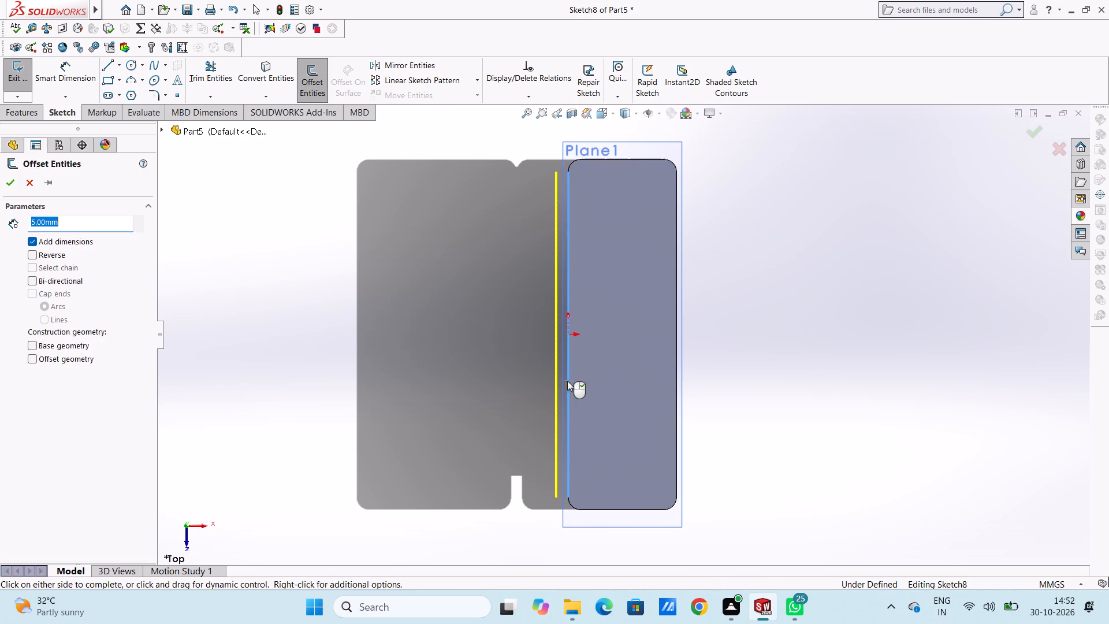
key(8)
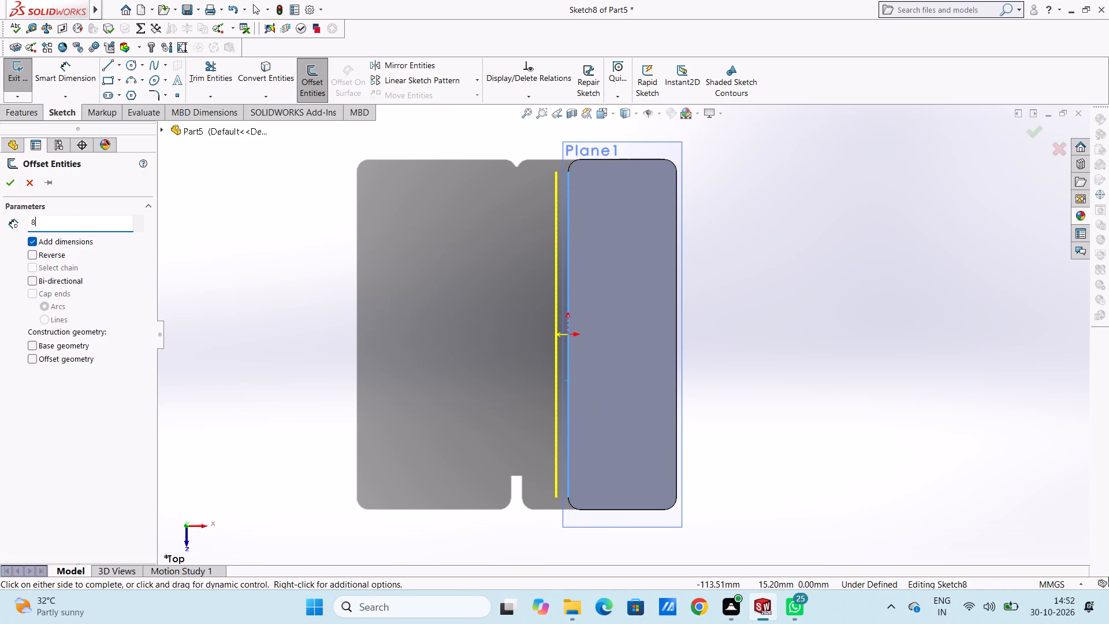
key(Return)
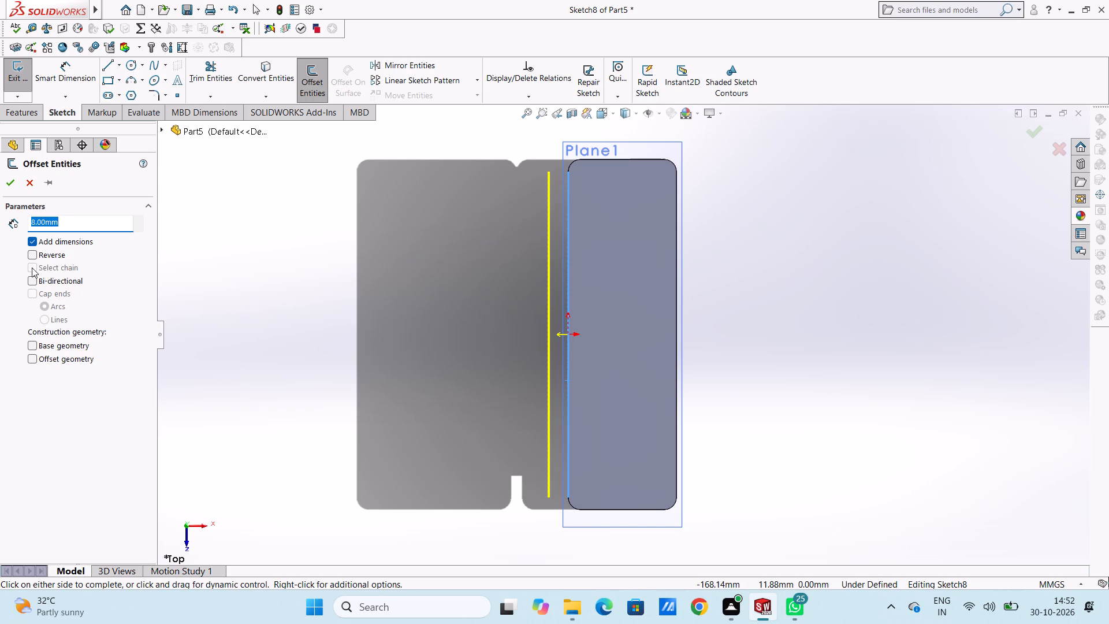
click(30, 252)
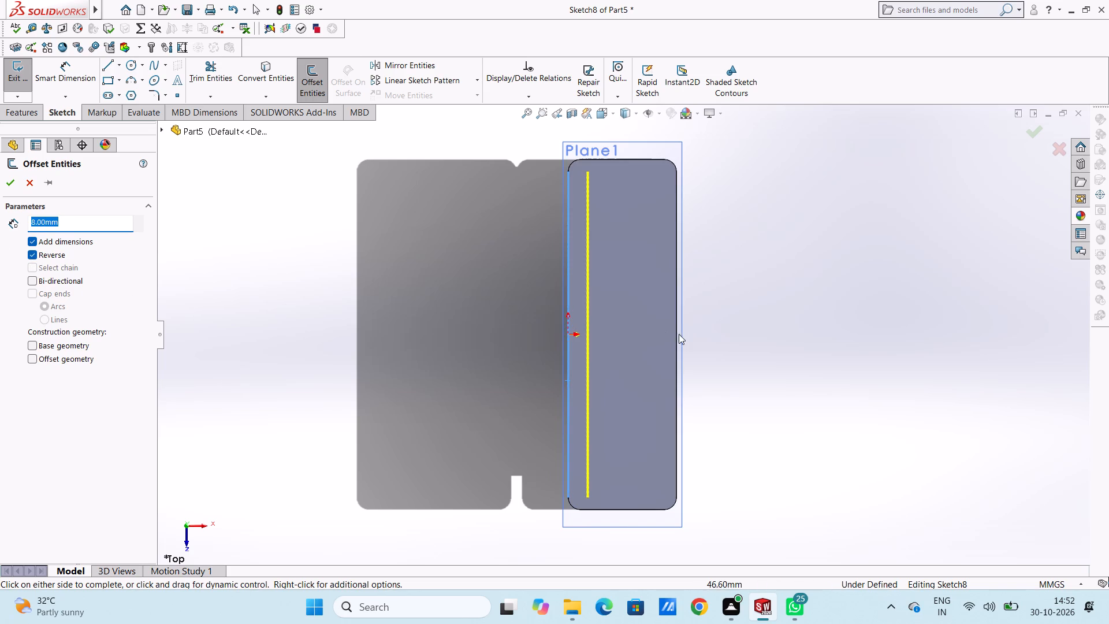
click(675, 335)
click(675, 335)
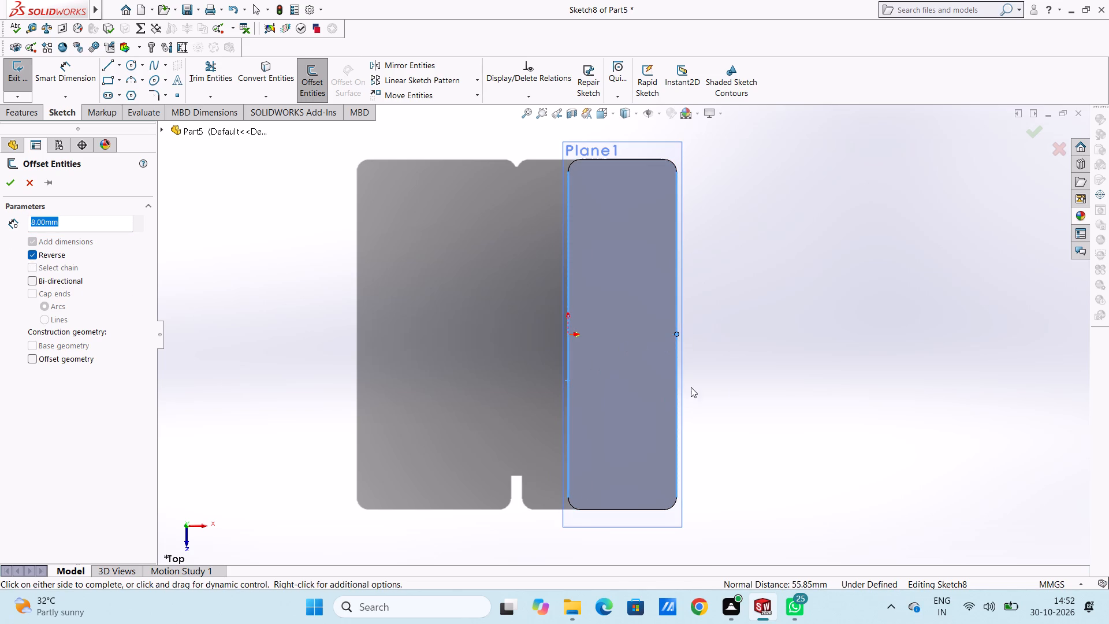
click(676, 369)
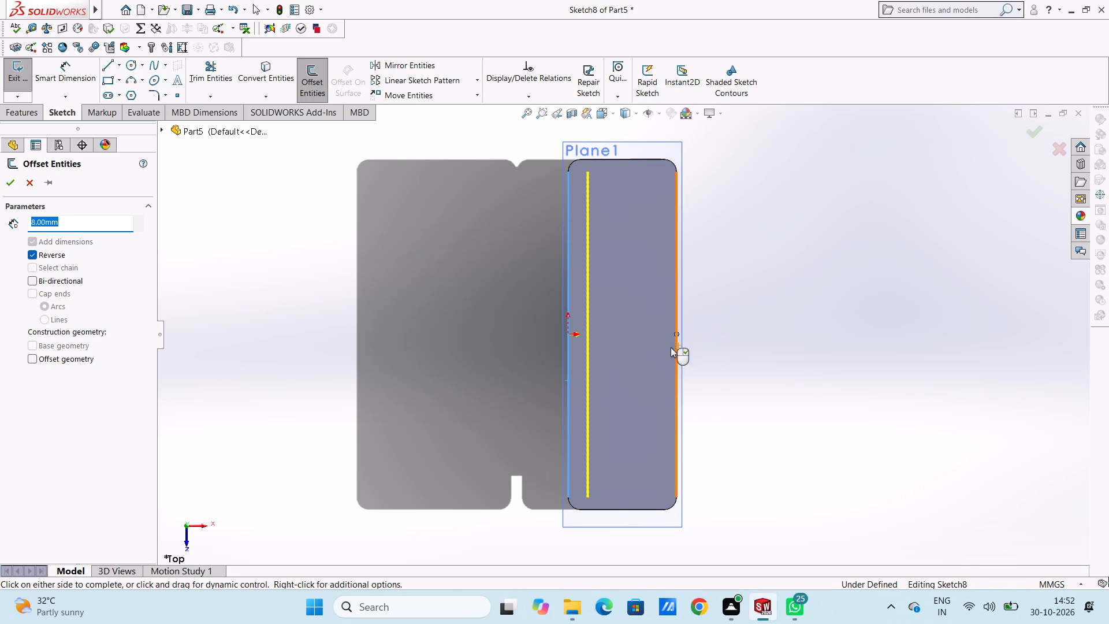
click(9, 184)
click(340, 311)
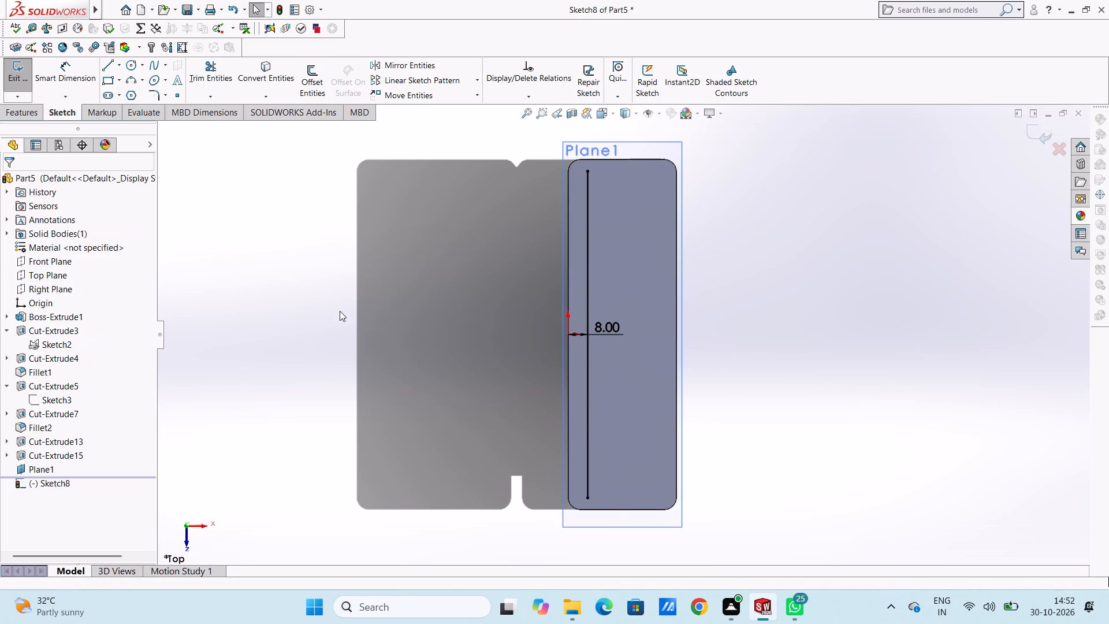
click(312, 83)
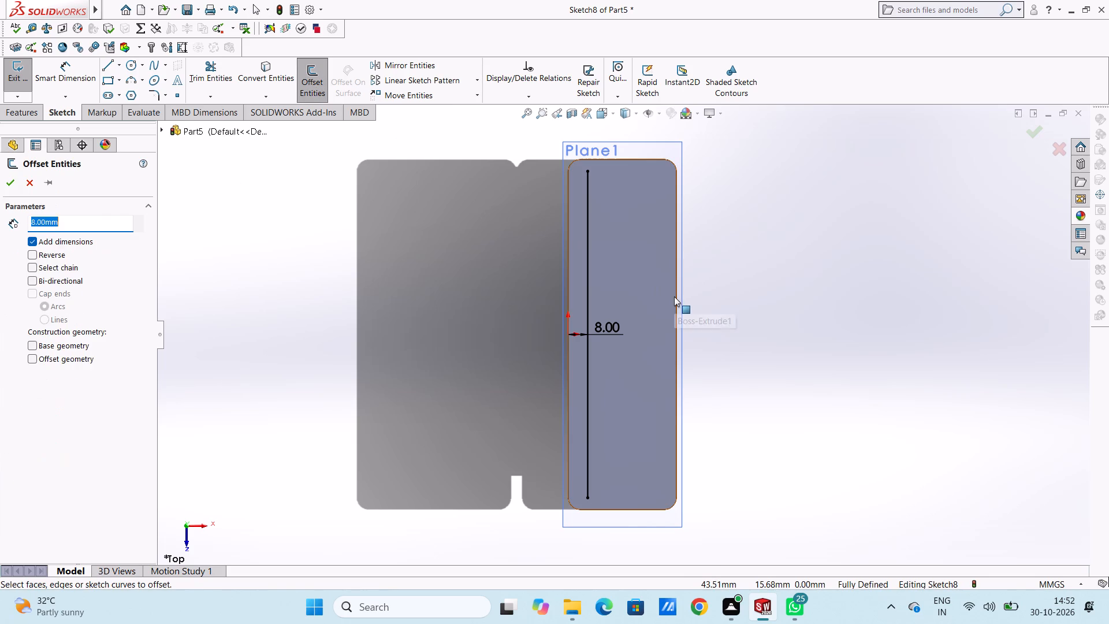
click(676, 298)
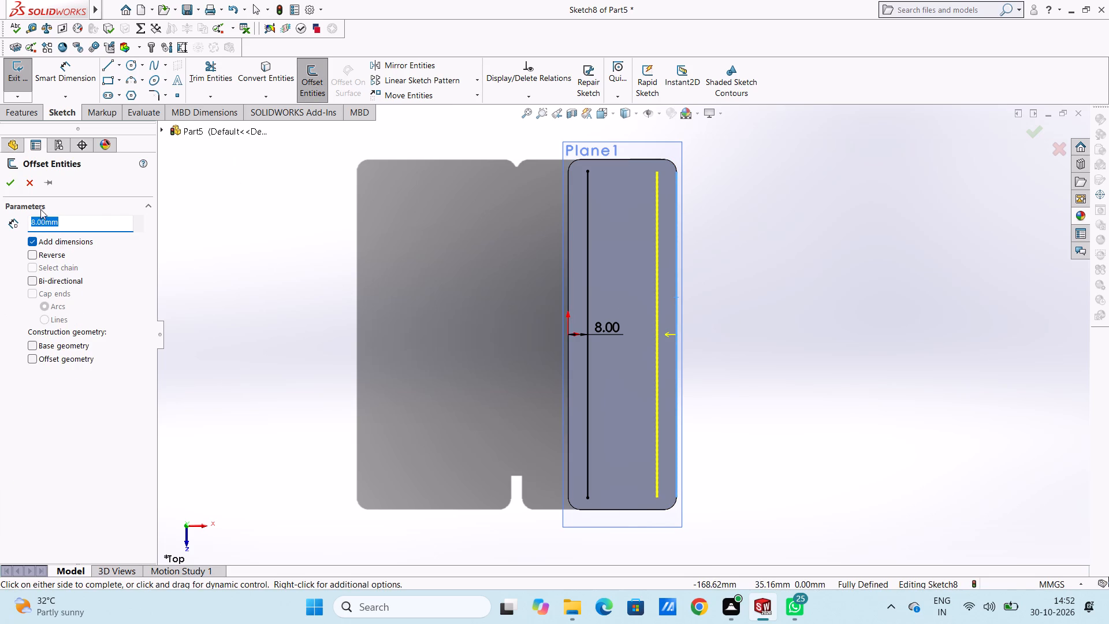
click(13, 184)
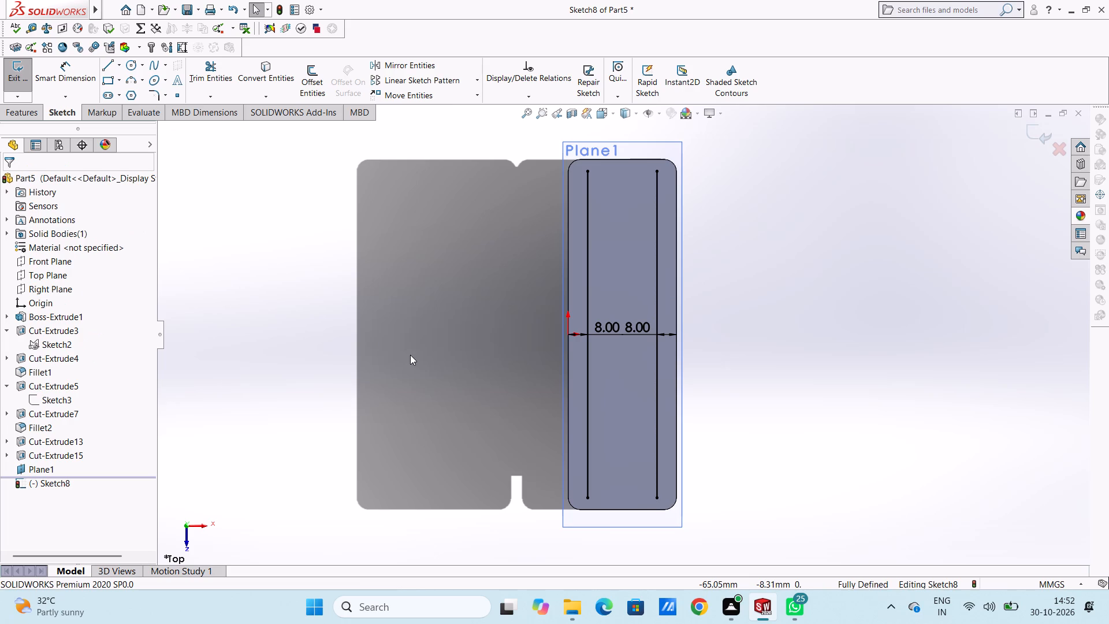
Offset the face's short edge at the +Z end 3 mm inward as a dimensioned sketch line.
click(314, 72)
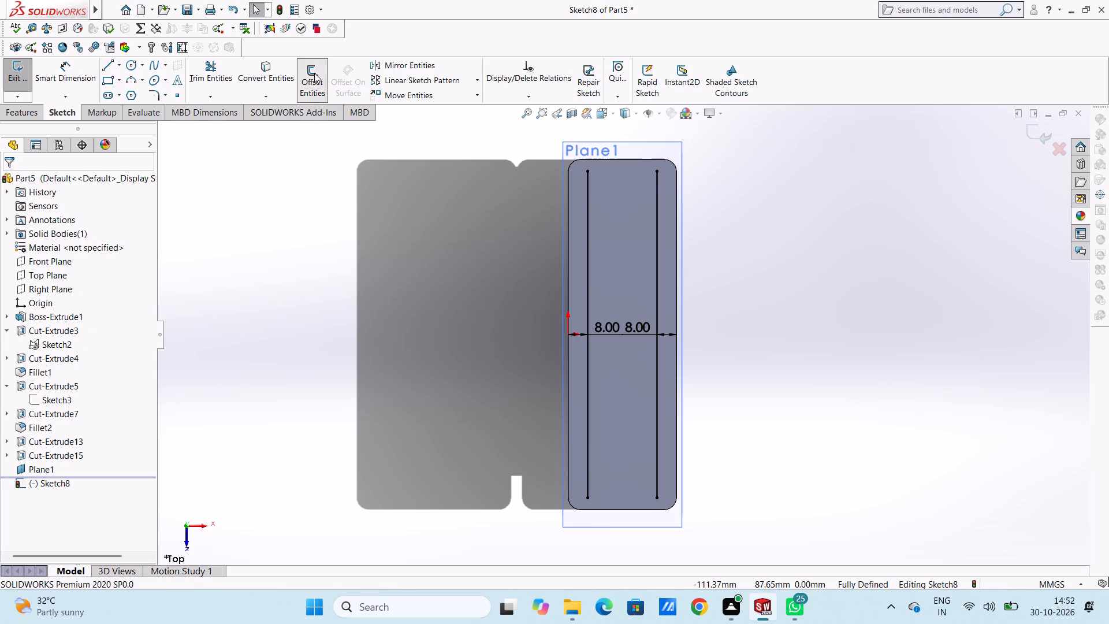
click(625, 509)
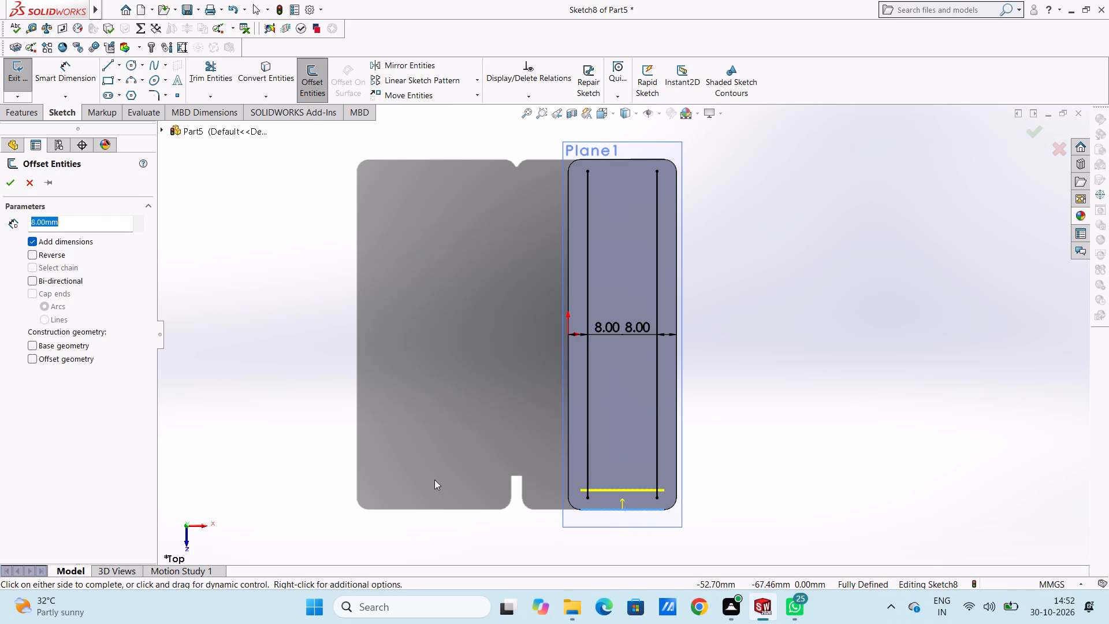
key(3)
key(Return)
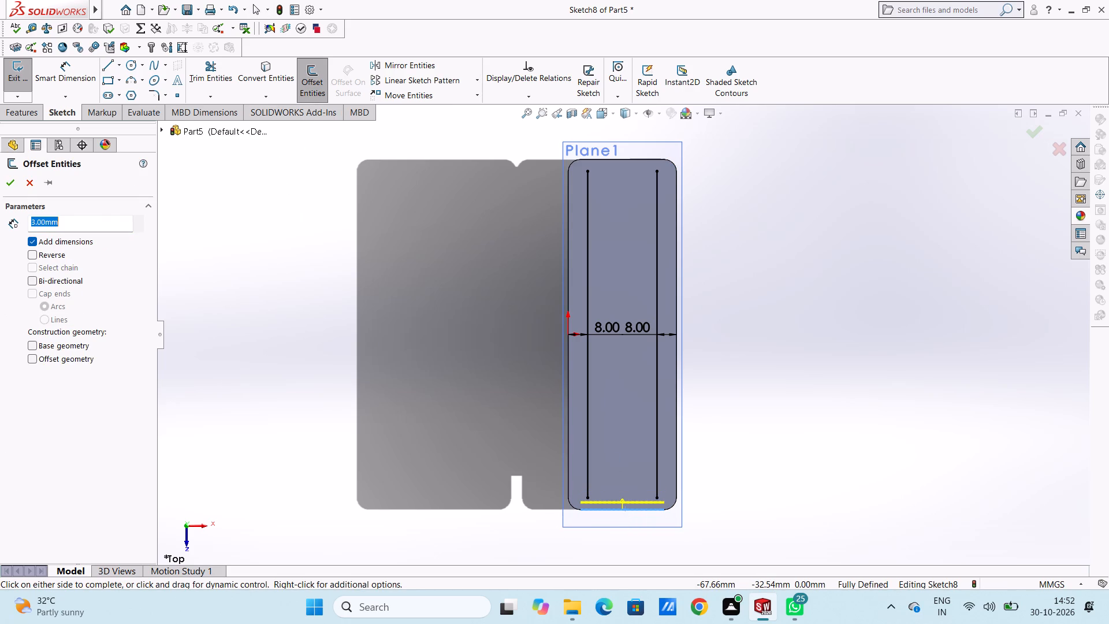
click(12, 183)
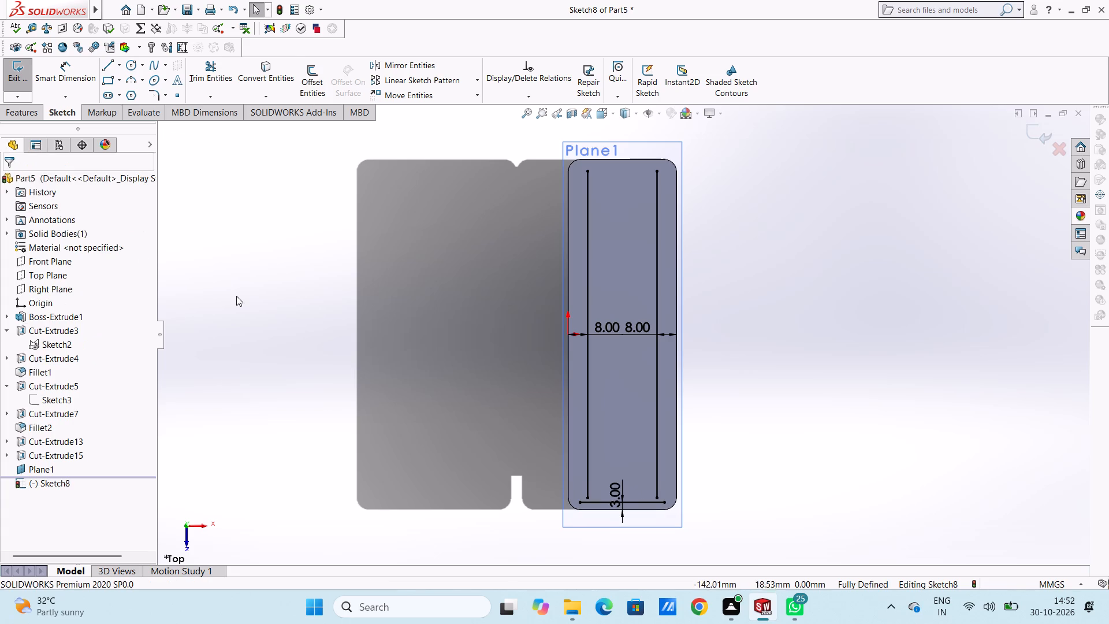
click(236, 296)
Join the short offset line to both long offset lines with 5 mm sketch fillets.
scroll(673, 488, down, 1)
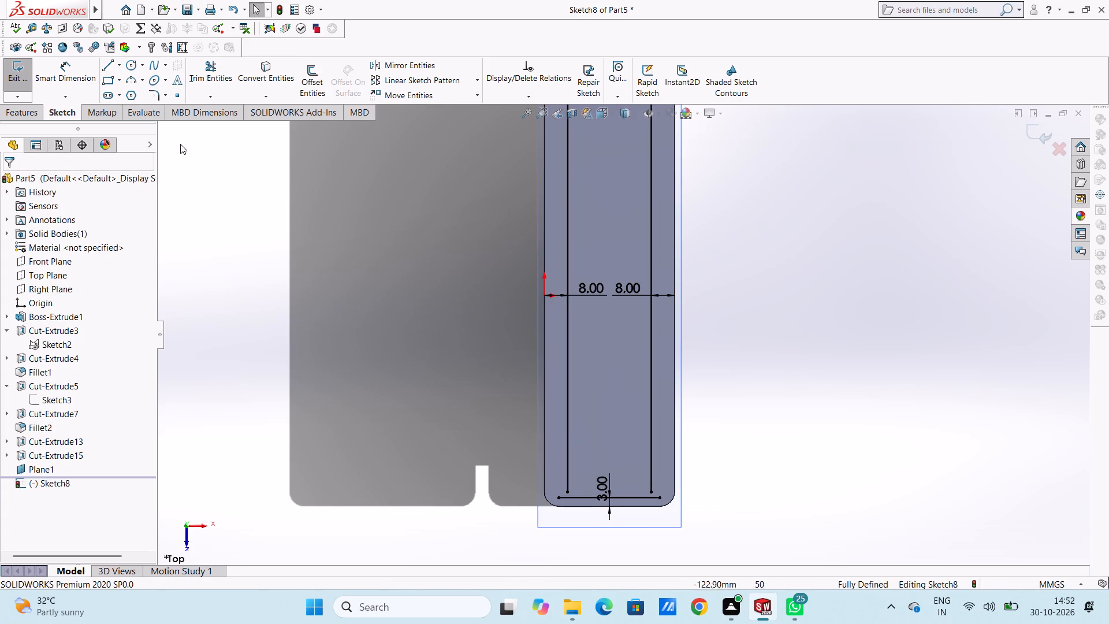
click(155, 91)
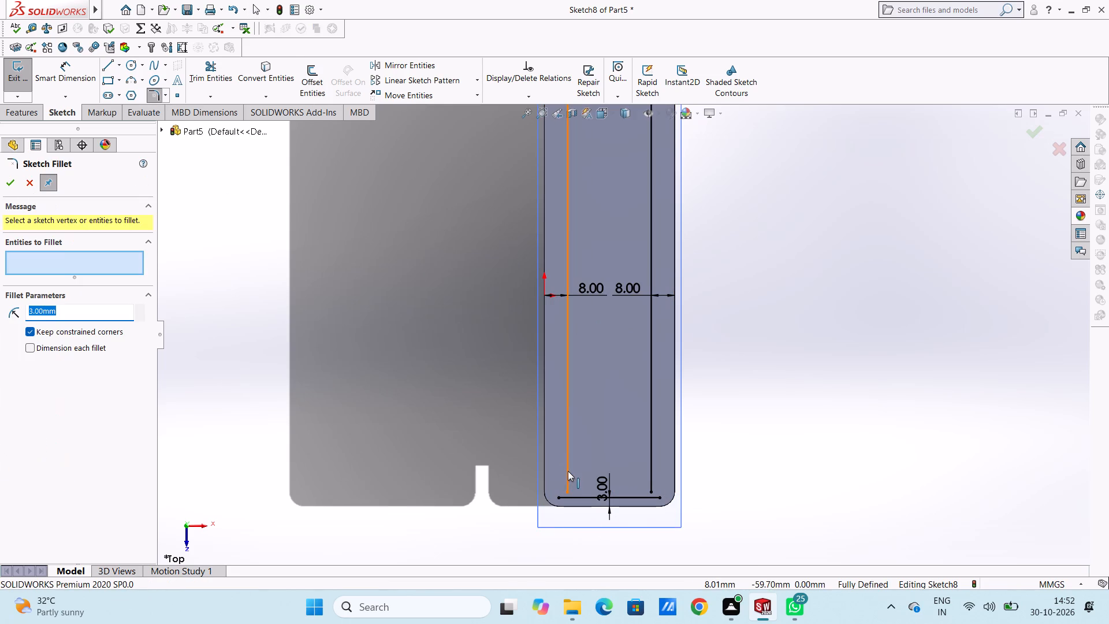
click(568, 471)
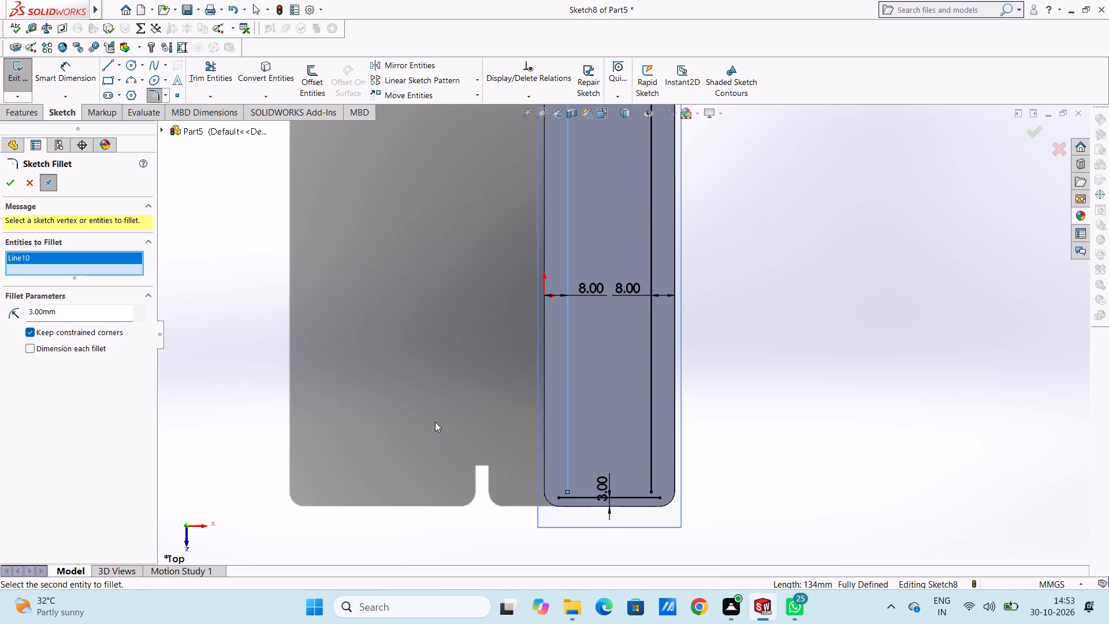
triple_click(127, 314)
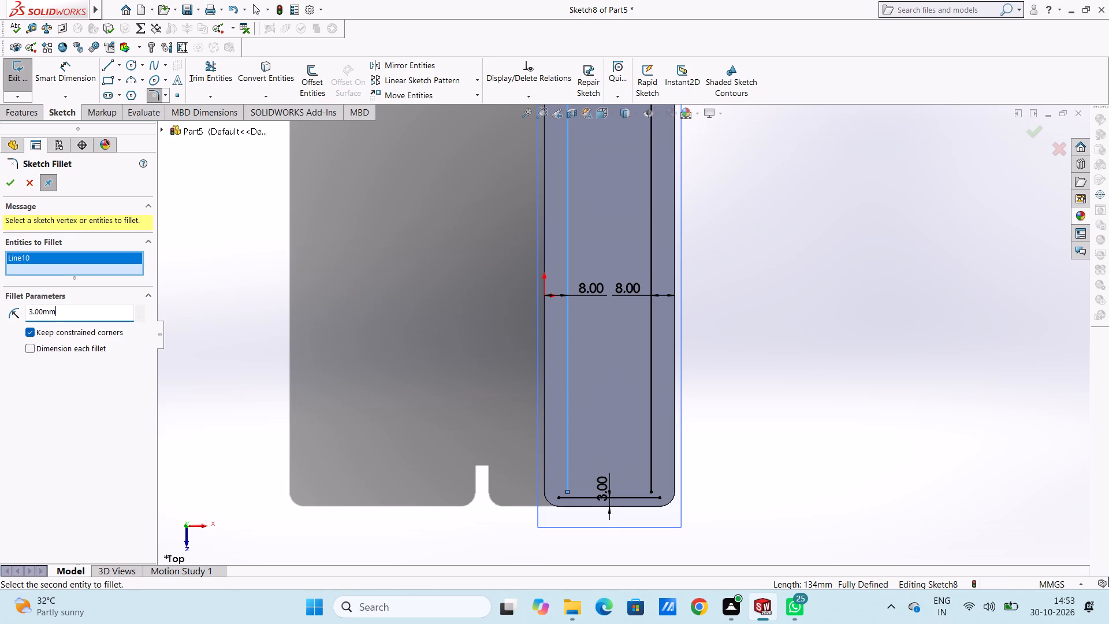
click(127, 314)
key(5)
key(Return)
click(577, 499)
click(650, 458)
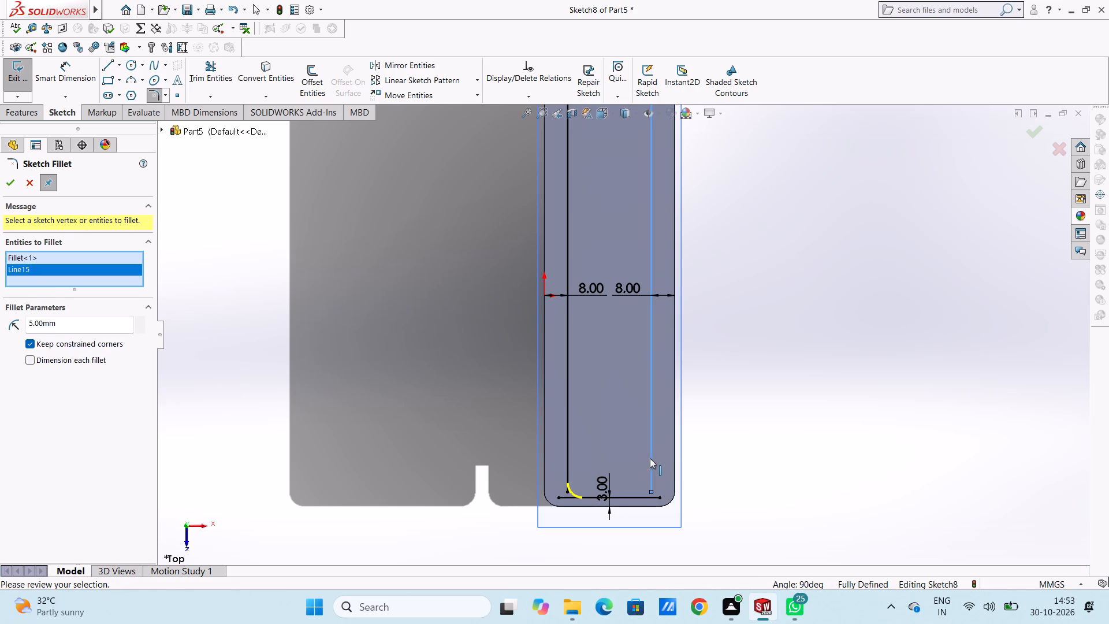
click(641, 498)
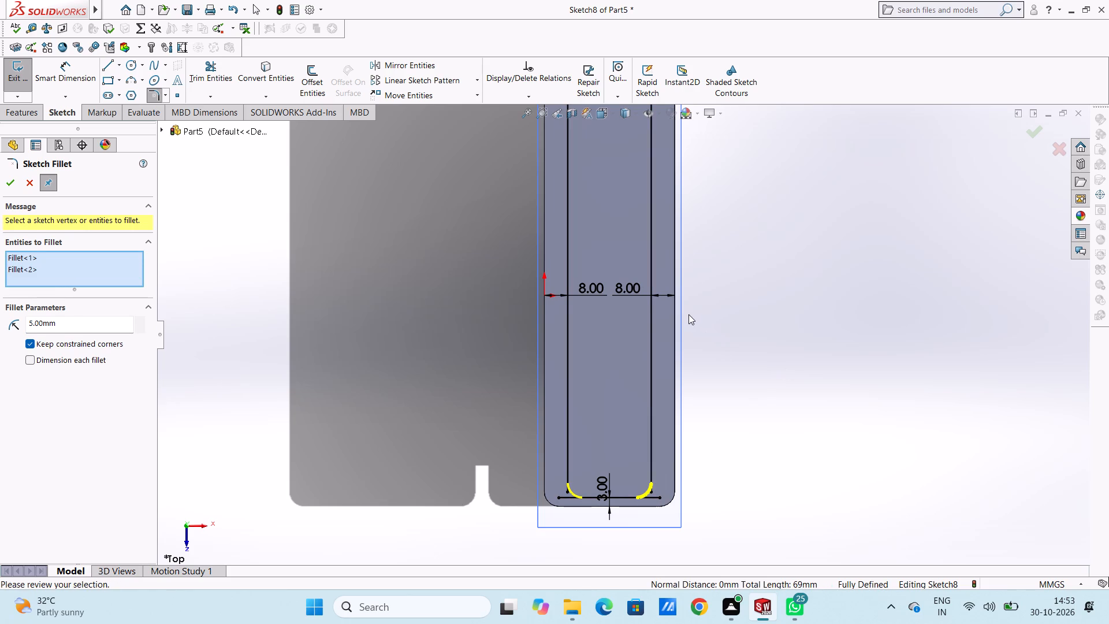
click(12, 184)
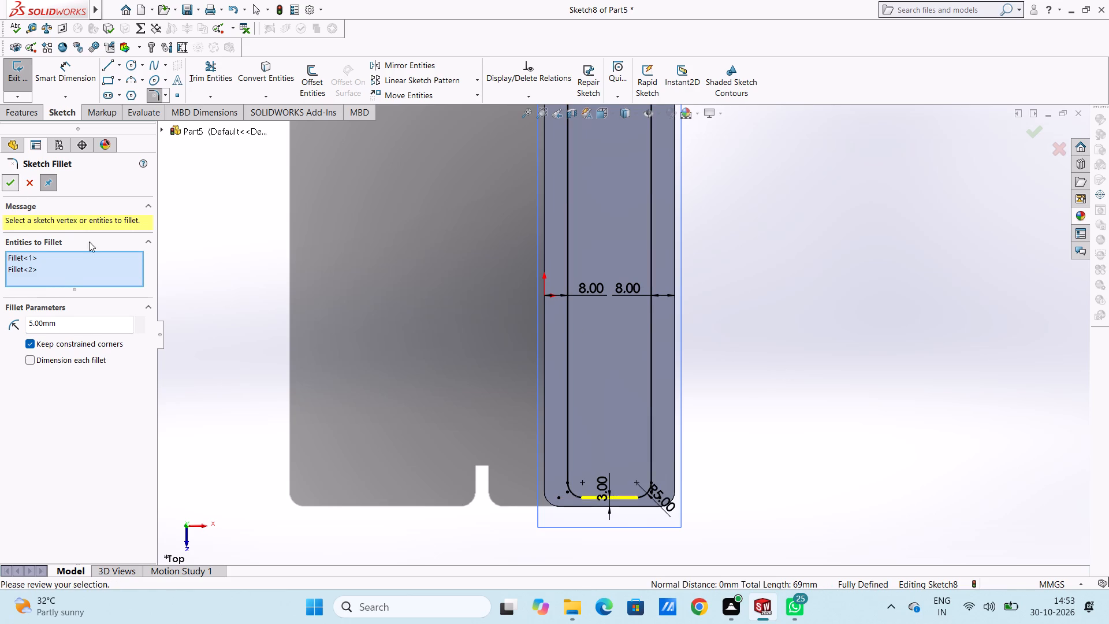
click(363, 300)
scroll(598, 274, up, 1)
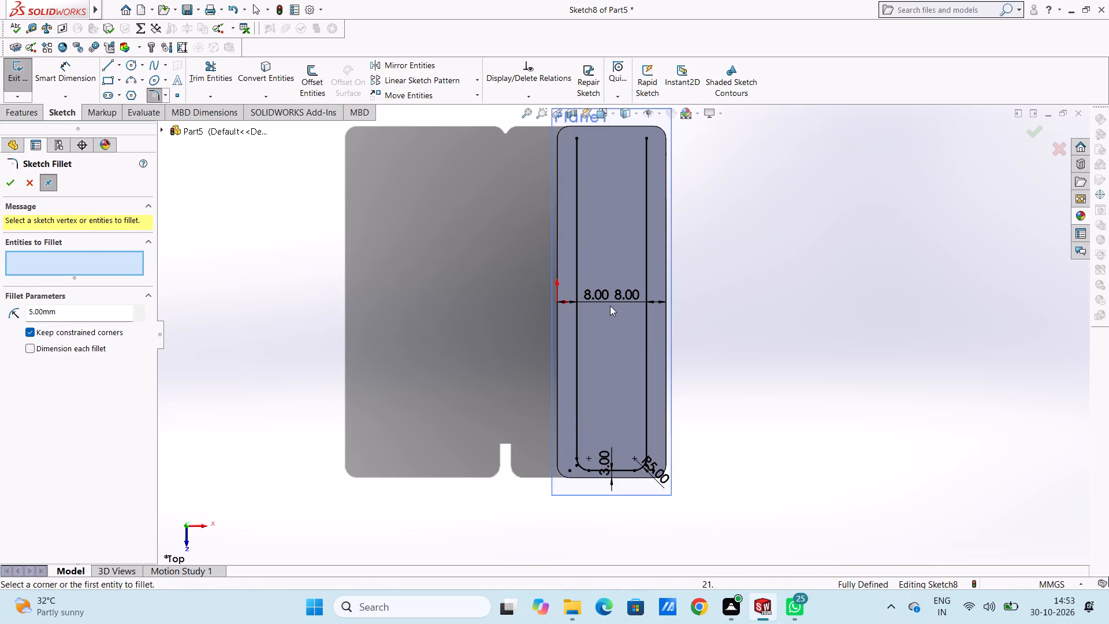
scroll(610, 307, down, 1)
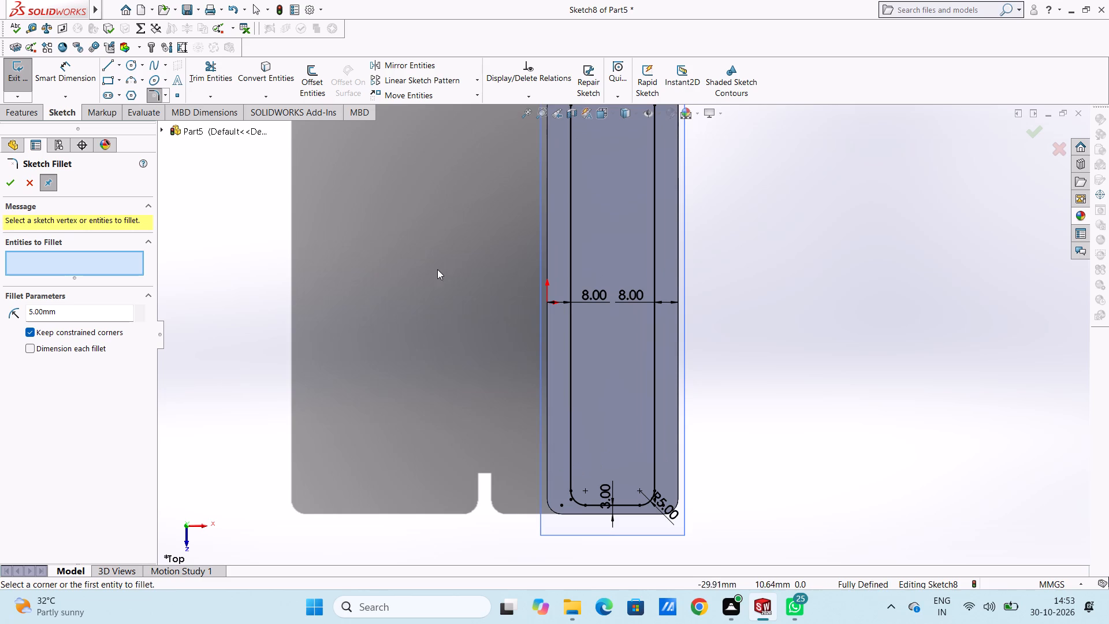
click(9, 179)
click(381, 287)
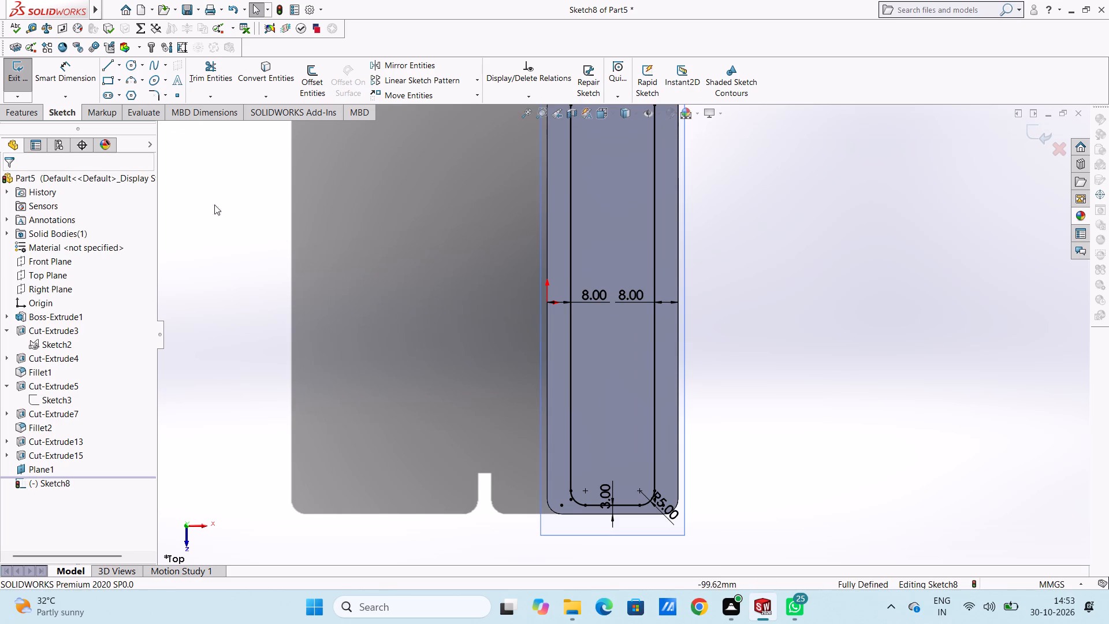
Sketch a horizontal line about 44.5 mm long across the face from the origin to the opposite long edge.
click(110, 66)
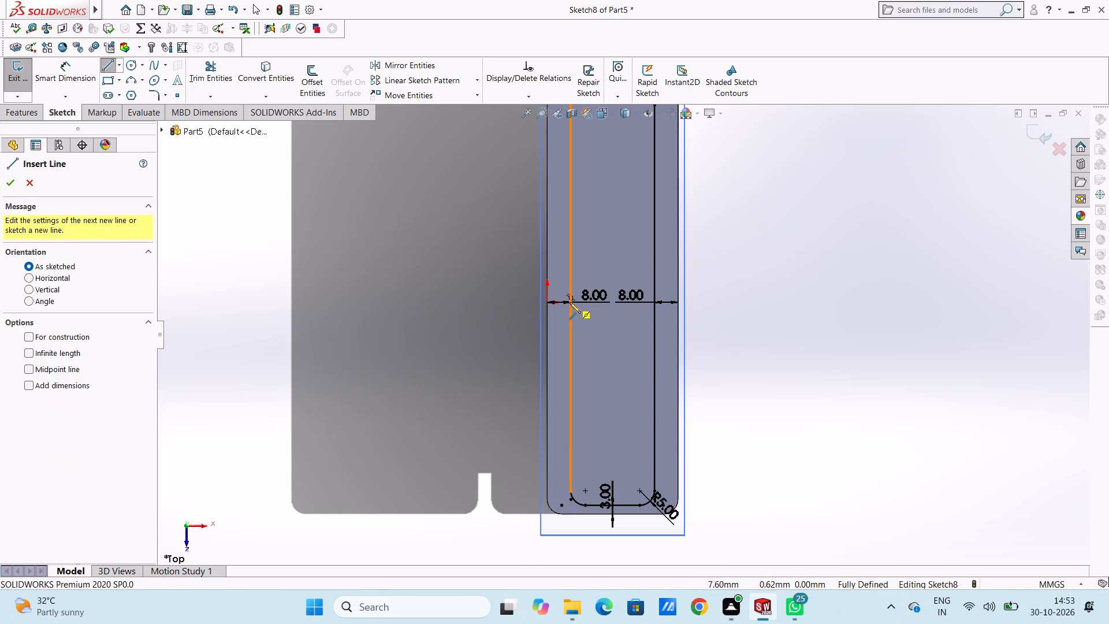
scroll(587, 304, down, 9)
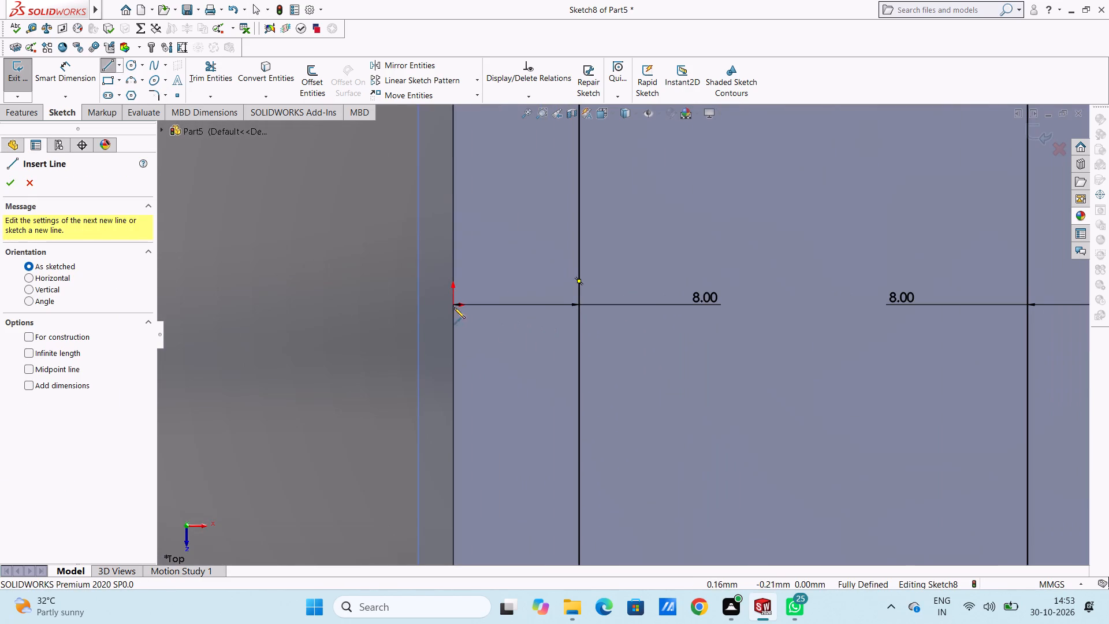
click(452, 304)
scroll(695, 308, up, 4)
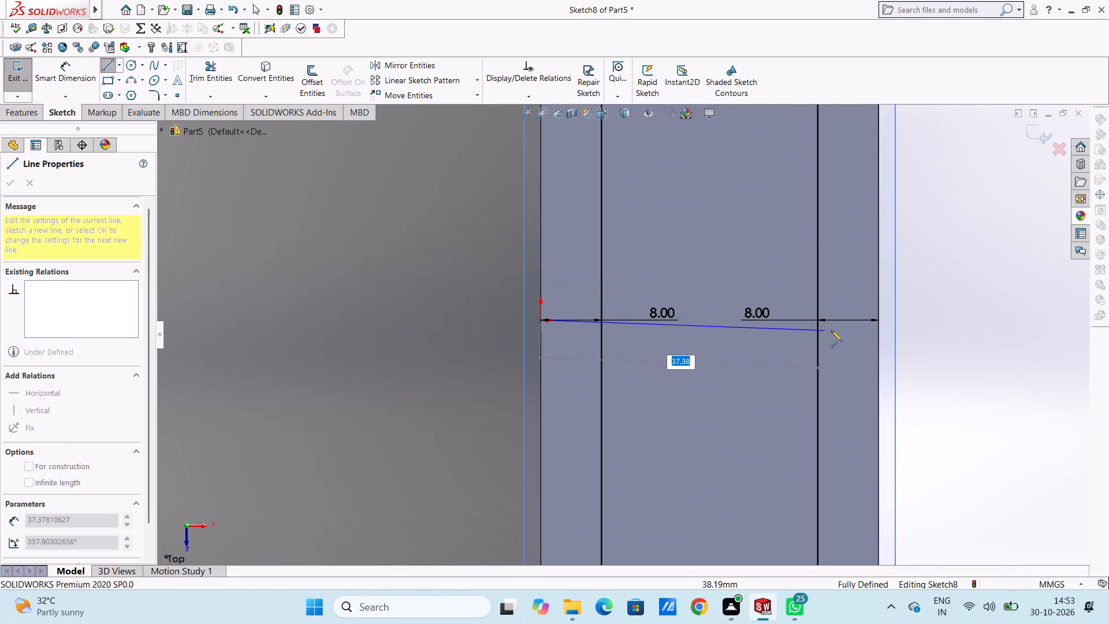
click(880, 321)
right_click(969, 248)
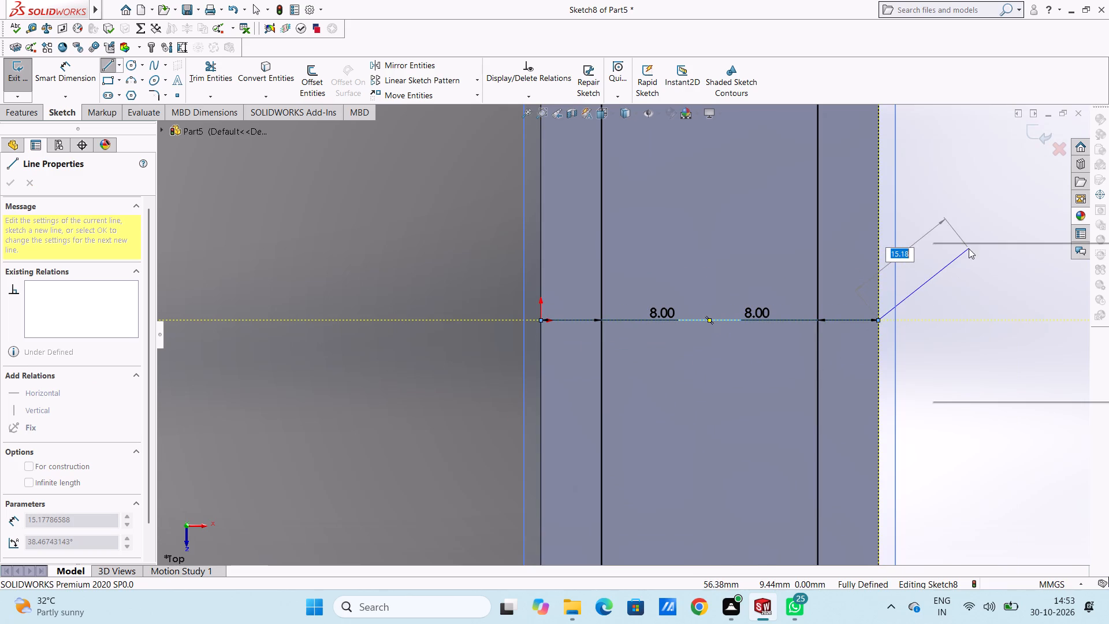
click(973, 258)
click(965, 270)
Trim the long offset lines on the -Z side of the cross line and the cross line's ends outside them.
middle_drag(947, 372, 910, 343)
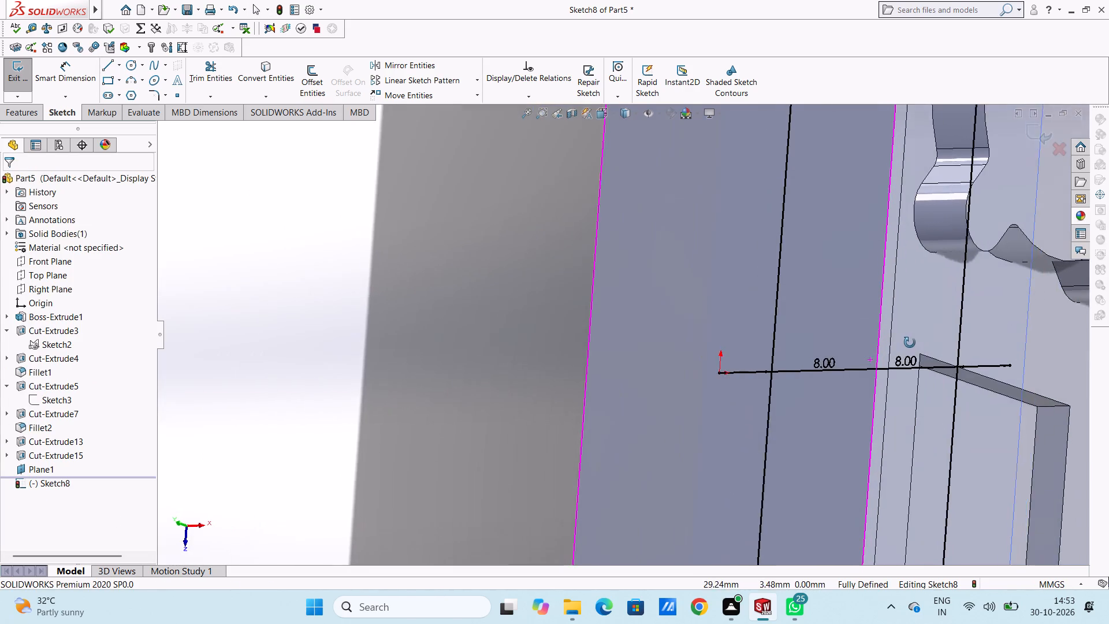
middle_drag(910, 343, 935, 313)
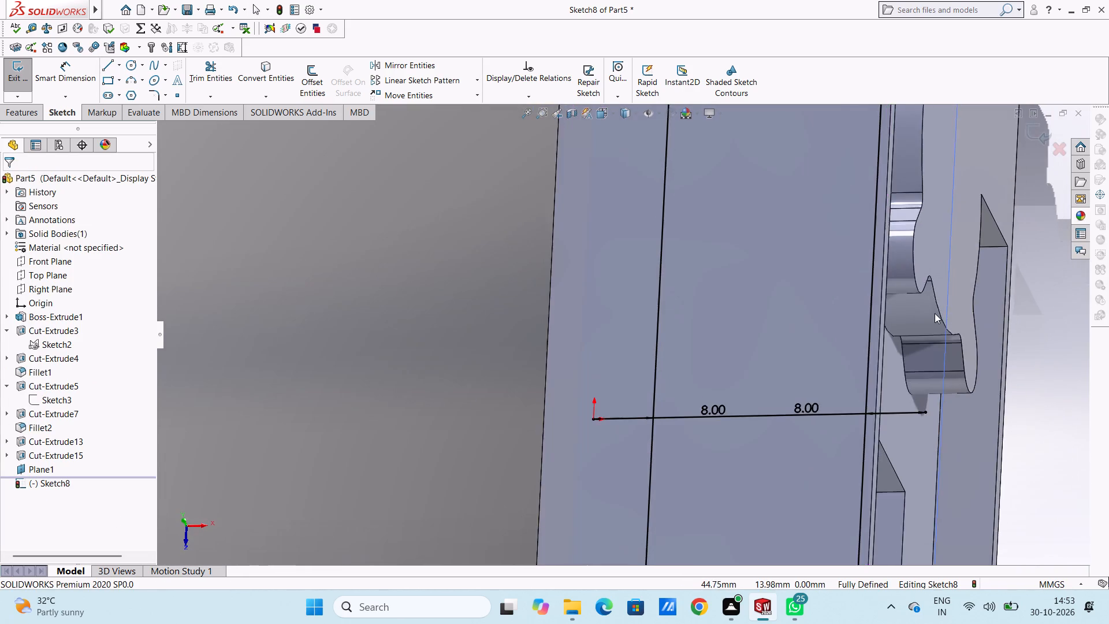
scroll(938, 320, up, 5)
middle_drag(858, 302, 865, 344)
scroll(865, 344, up, 5)
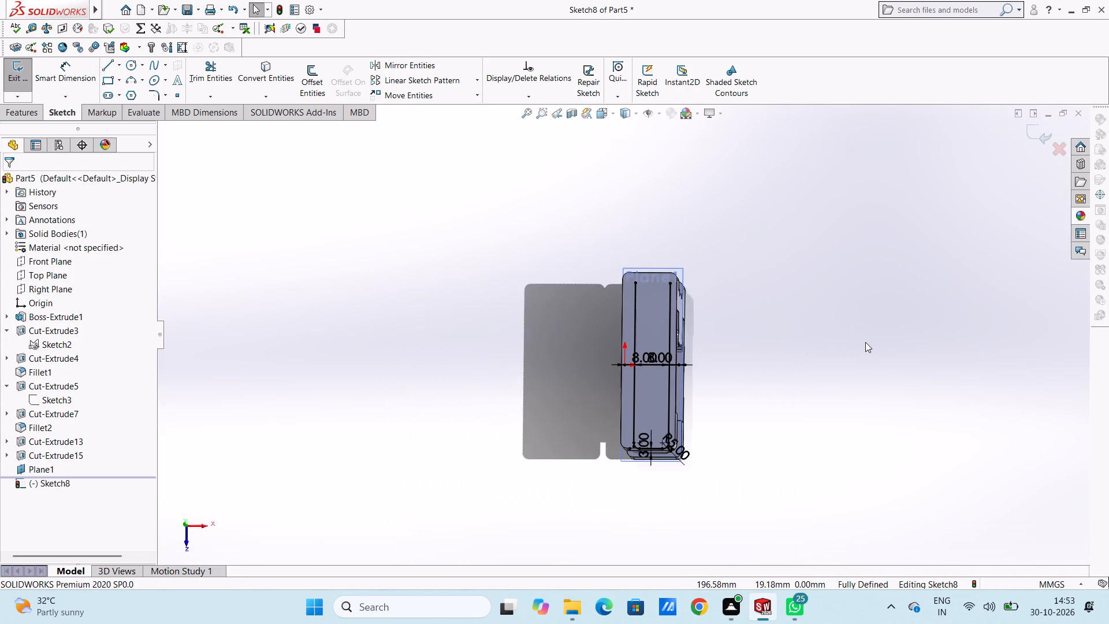
middle_drag(783, 433, 784, 439)
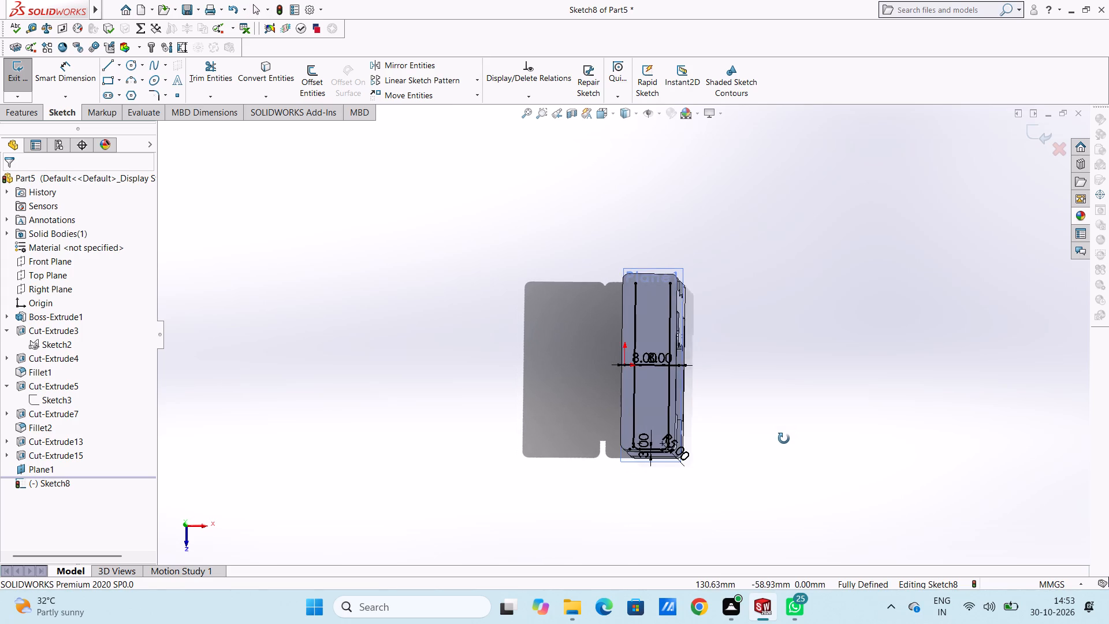
middle_drag(784, 439, 786, 440)
scroll(729, 402, down, 1)
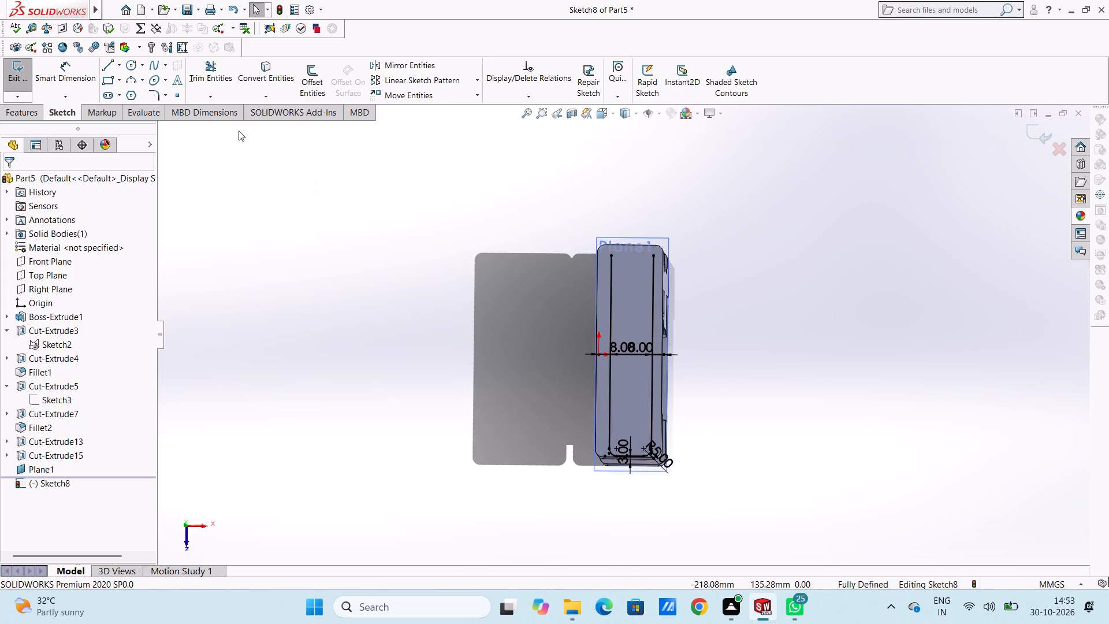
click(212, 77)
scroll(626, 393, down, 5)
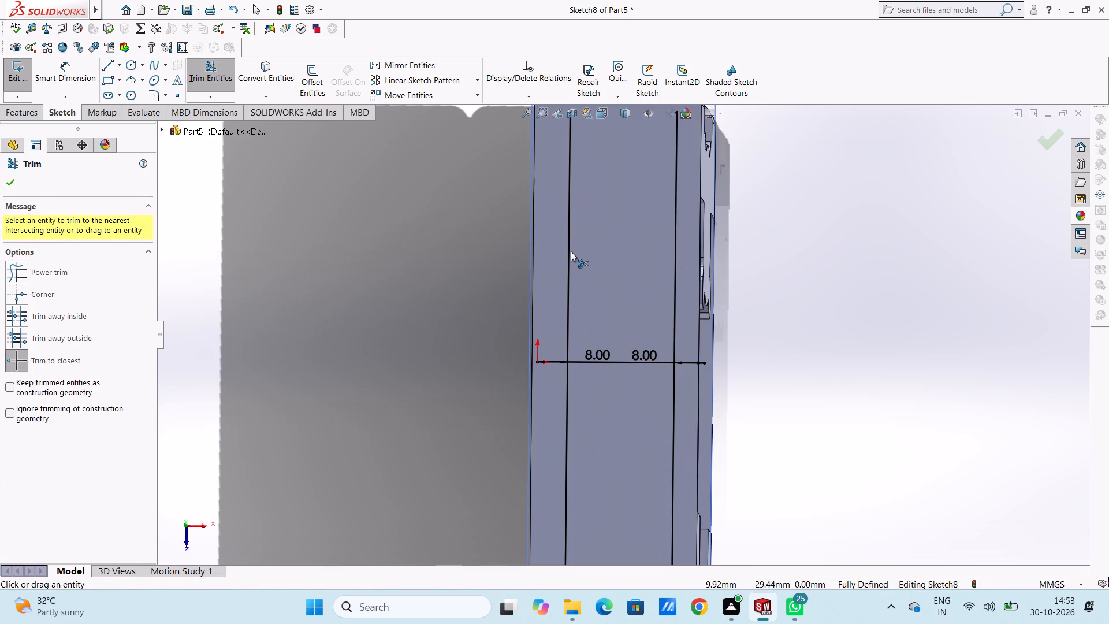
click(571, 251)
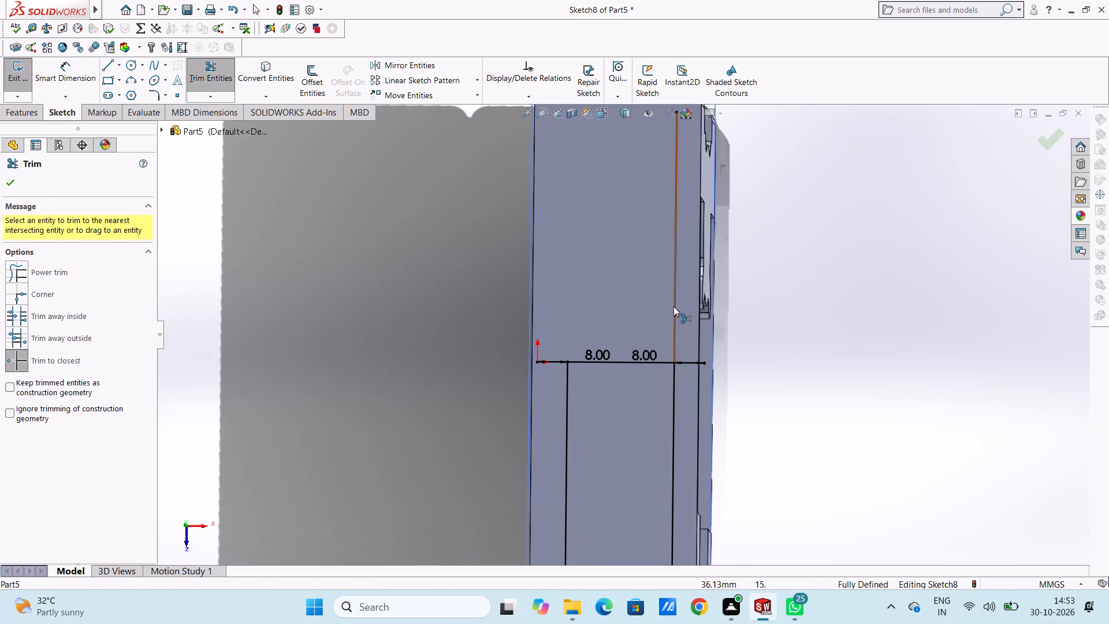
click(673, 306)
click(696, 364)
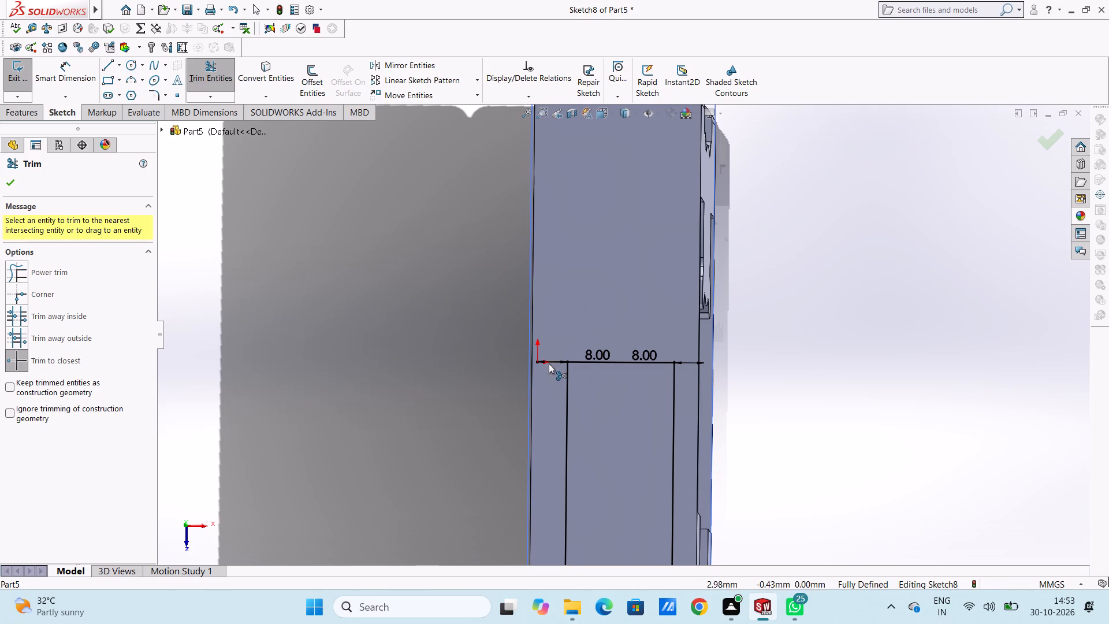
double_click(549, 363)
scroll(549, 363, up, 5)
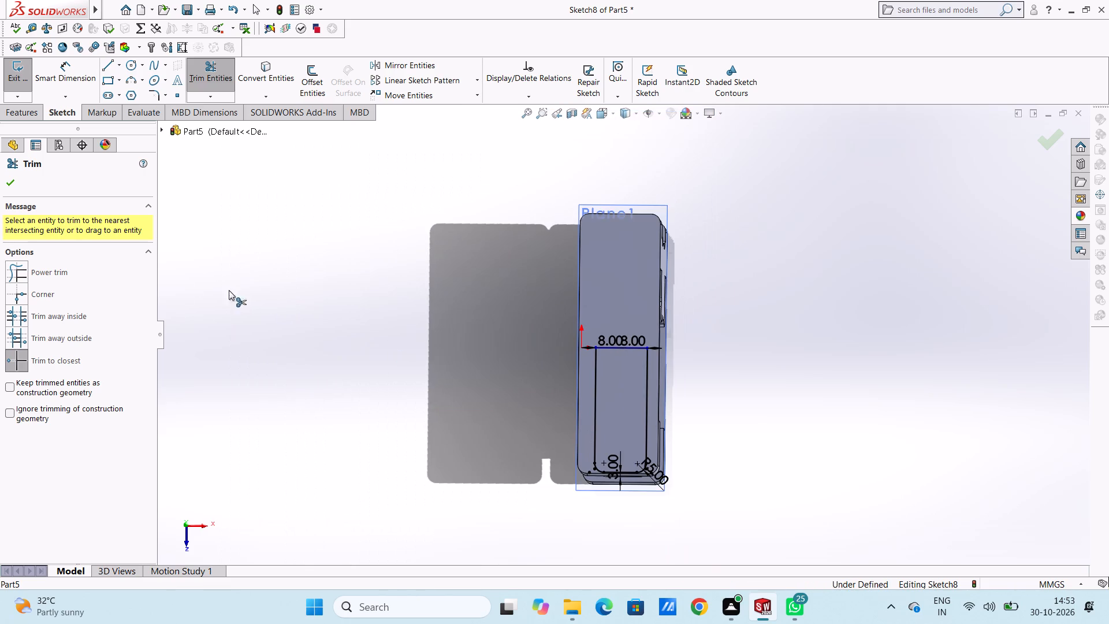
click(13, 183)
click(256, 278)
Dimension the trimmed cross line's length as 28.50 mm.
click(70, 70)
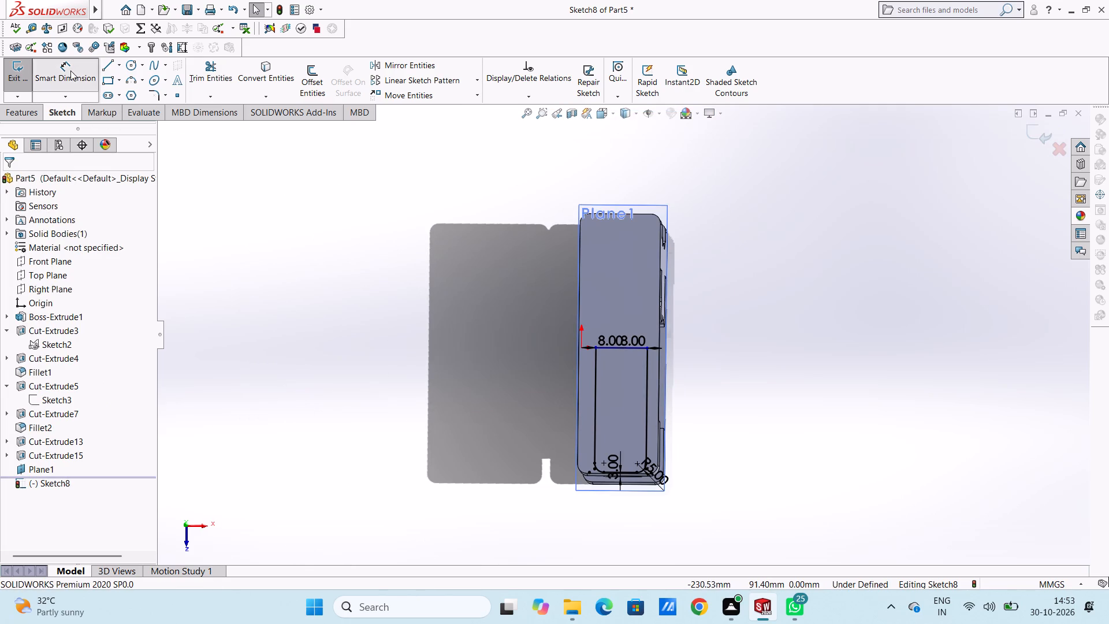
scroll(699, 429, down, 4)
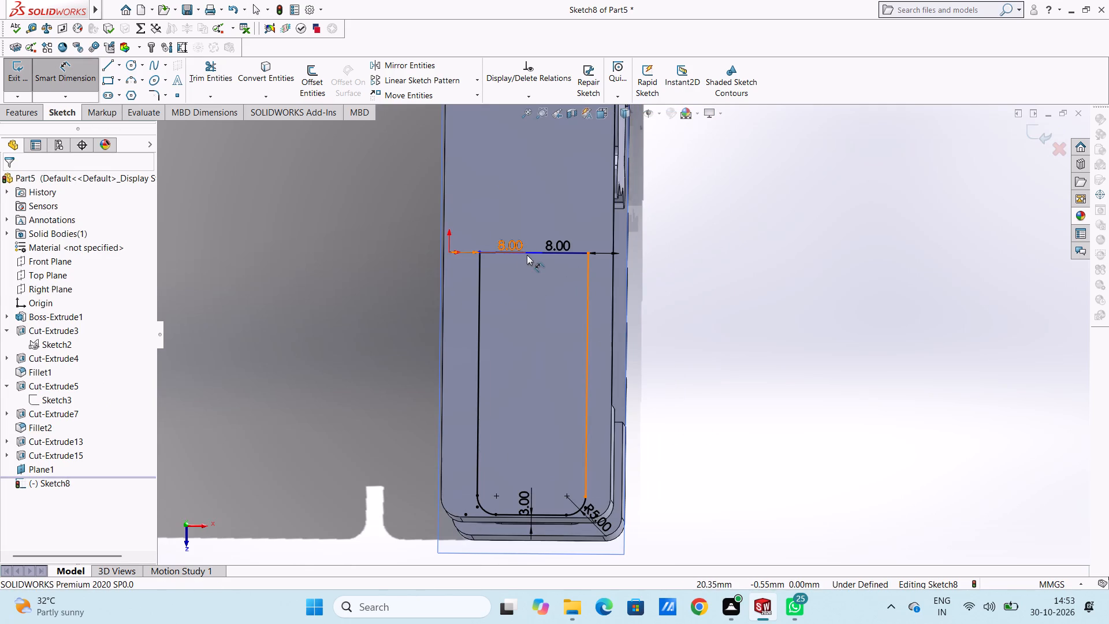
click(527, 255)
click(397, 296)
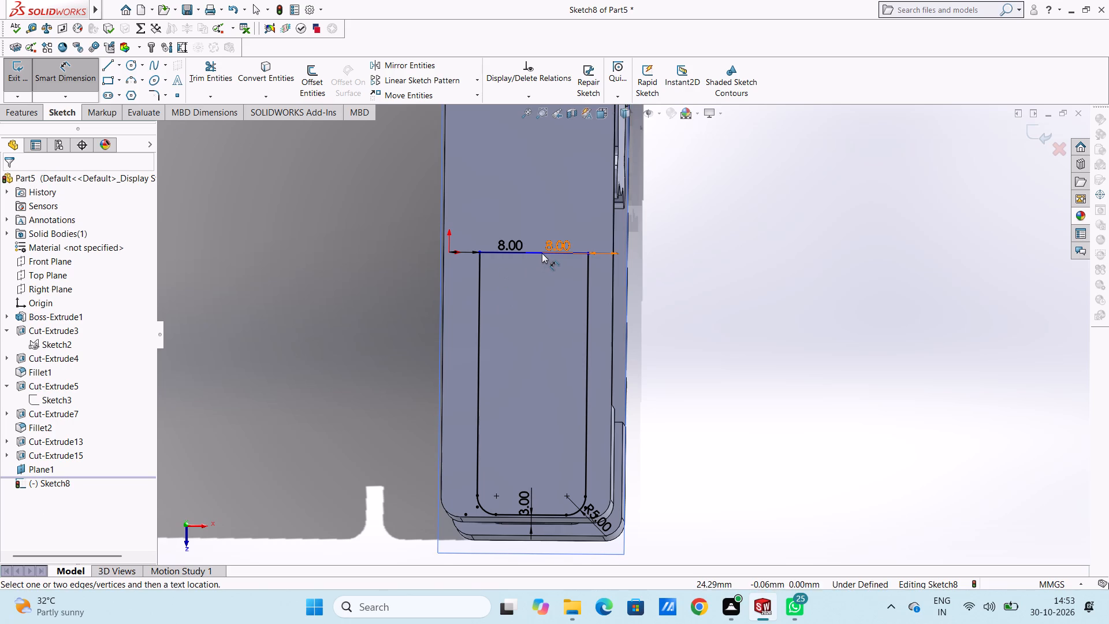
click(537, 253)
click(544, 205)
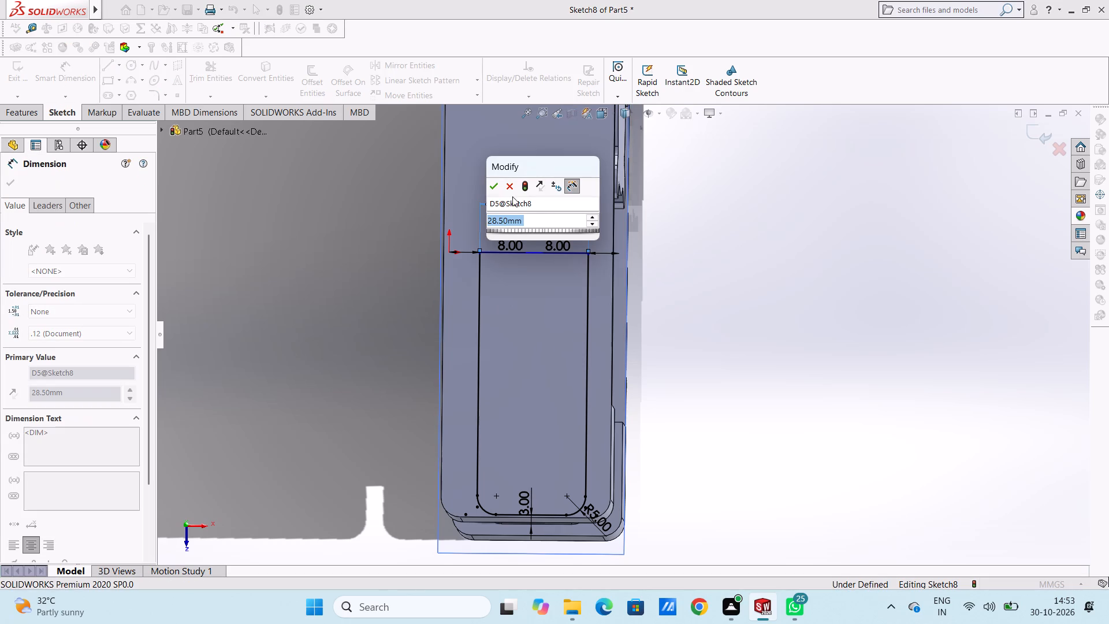
click(488, 183)
click(407, 221)
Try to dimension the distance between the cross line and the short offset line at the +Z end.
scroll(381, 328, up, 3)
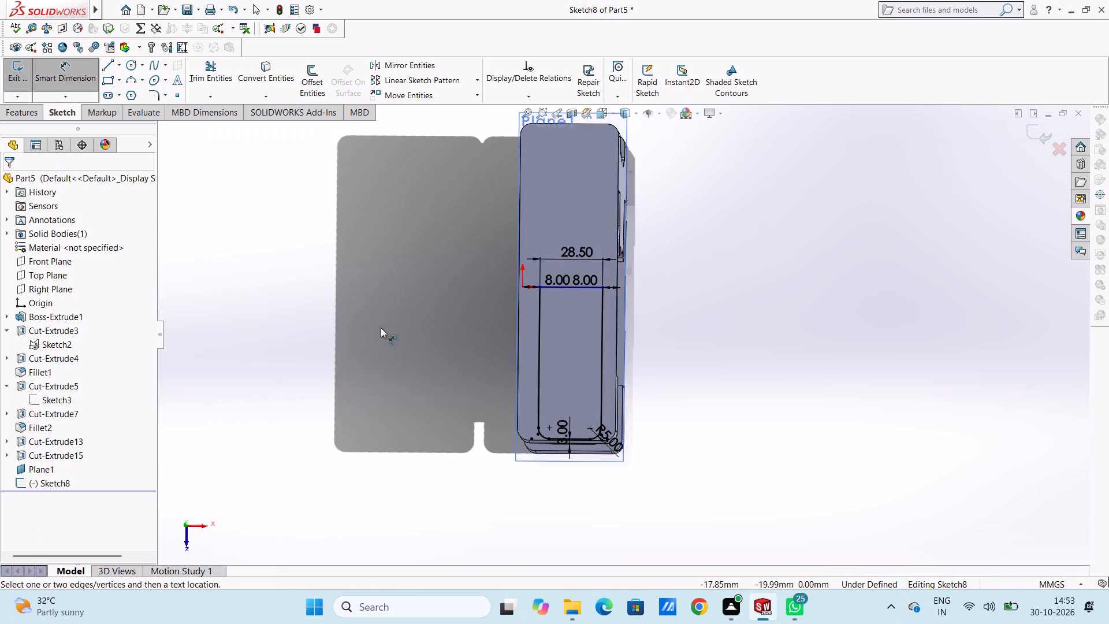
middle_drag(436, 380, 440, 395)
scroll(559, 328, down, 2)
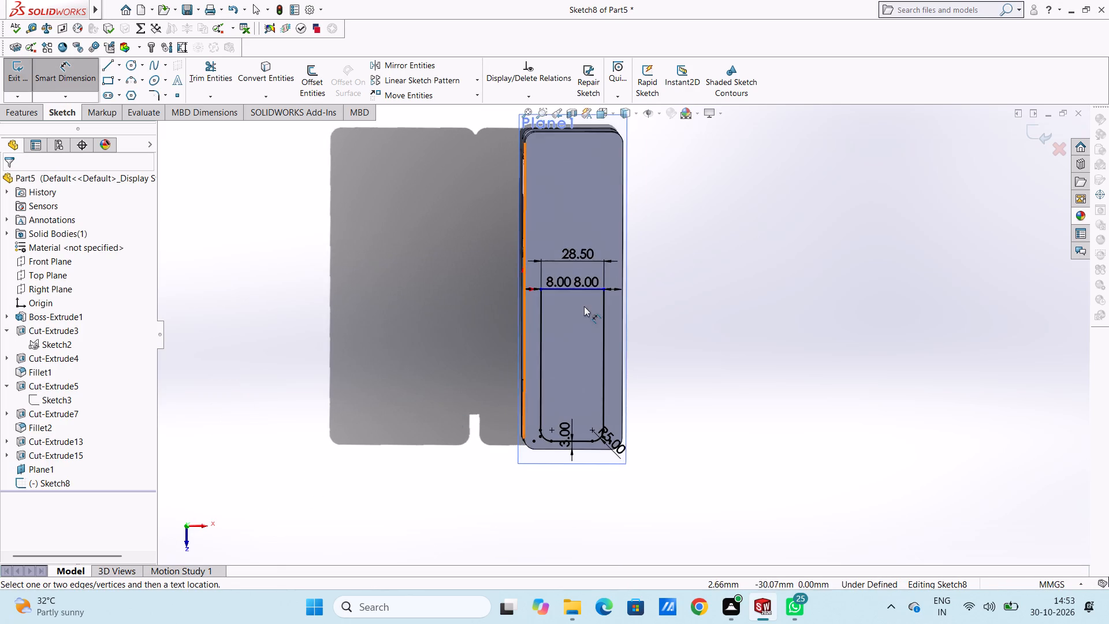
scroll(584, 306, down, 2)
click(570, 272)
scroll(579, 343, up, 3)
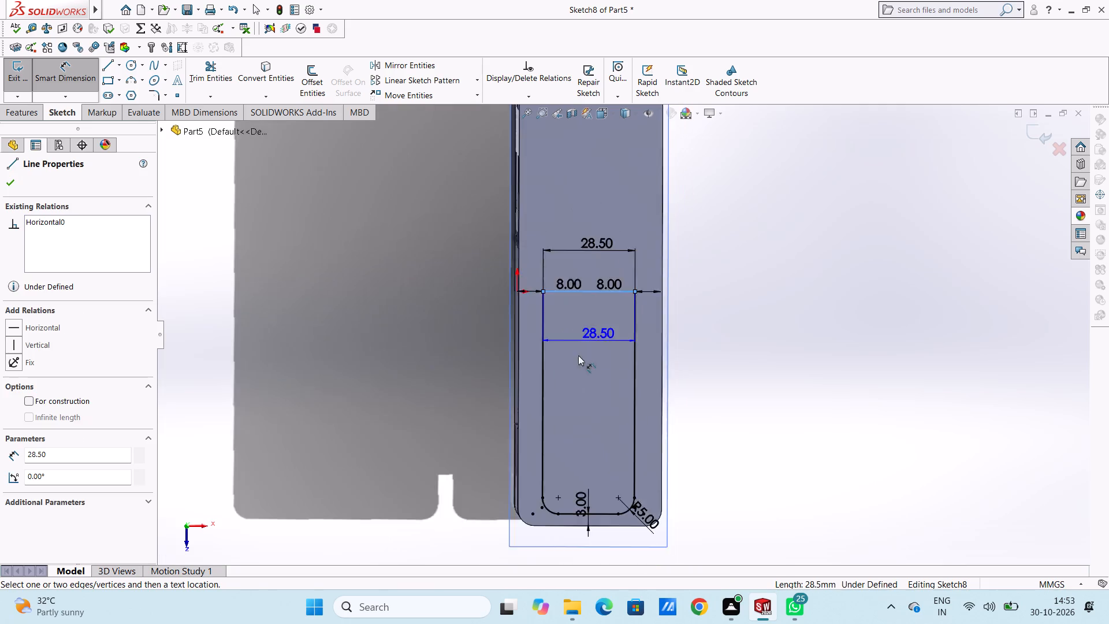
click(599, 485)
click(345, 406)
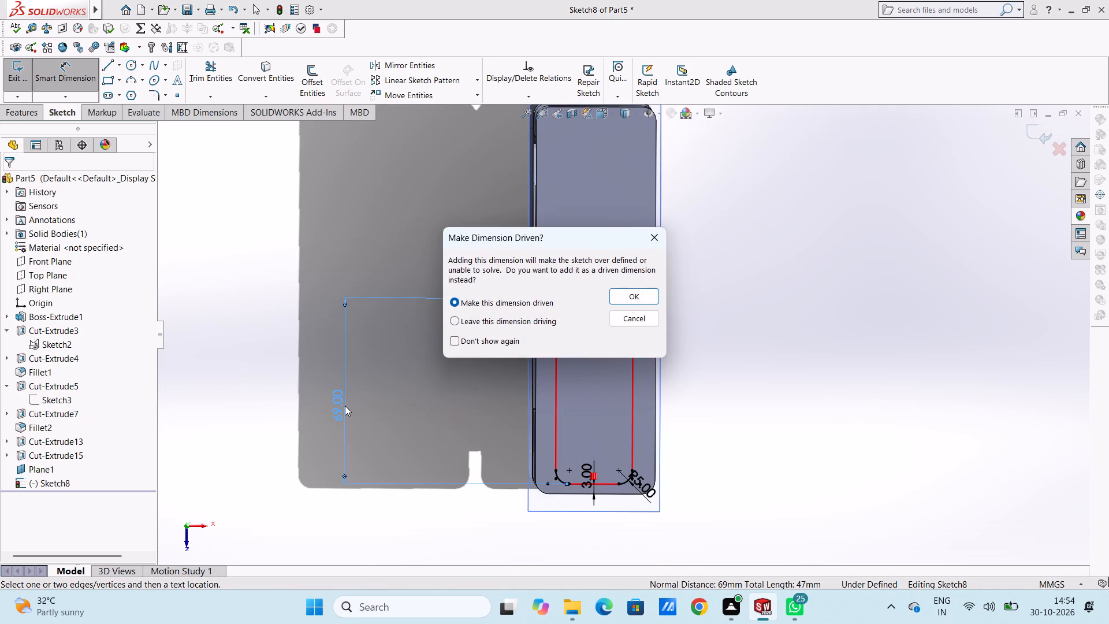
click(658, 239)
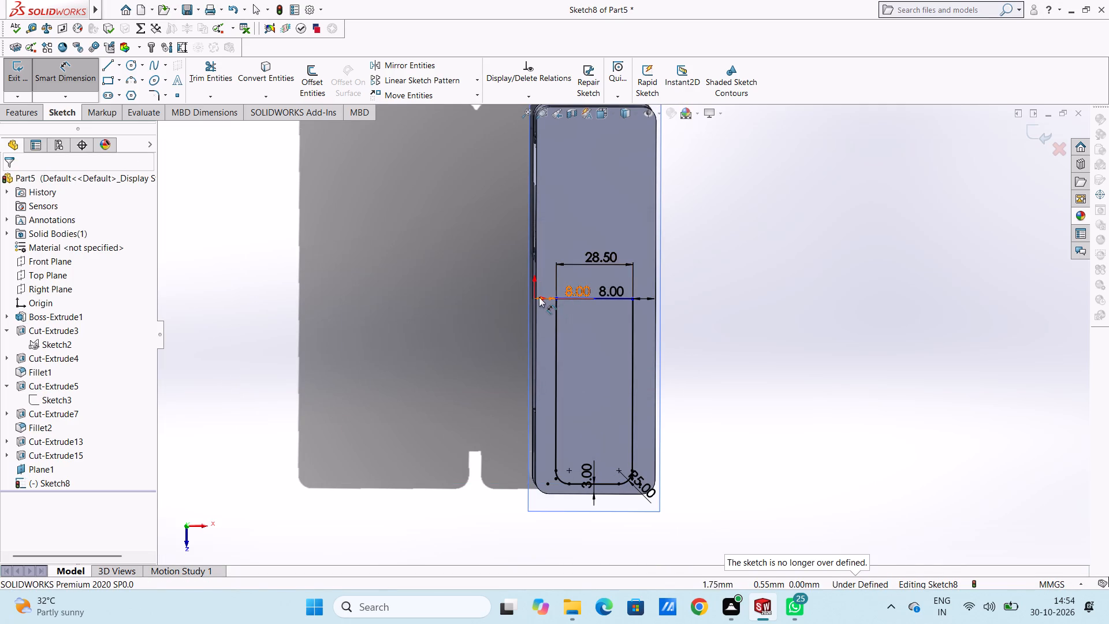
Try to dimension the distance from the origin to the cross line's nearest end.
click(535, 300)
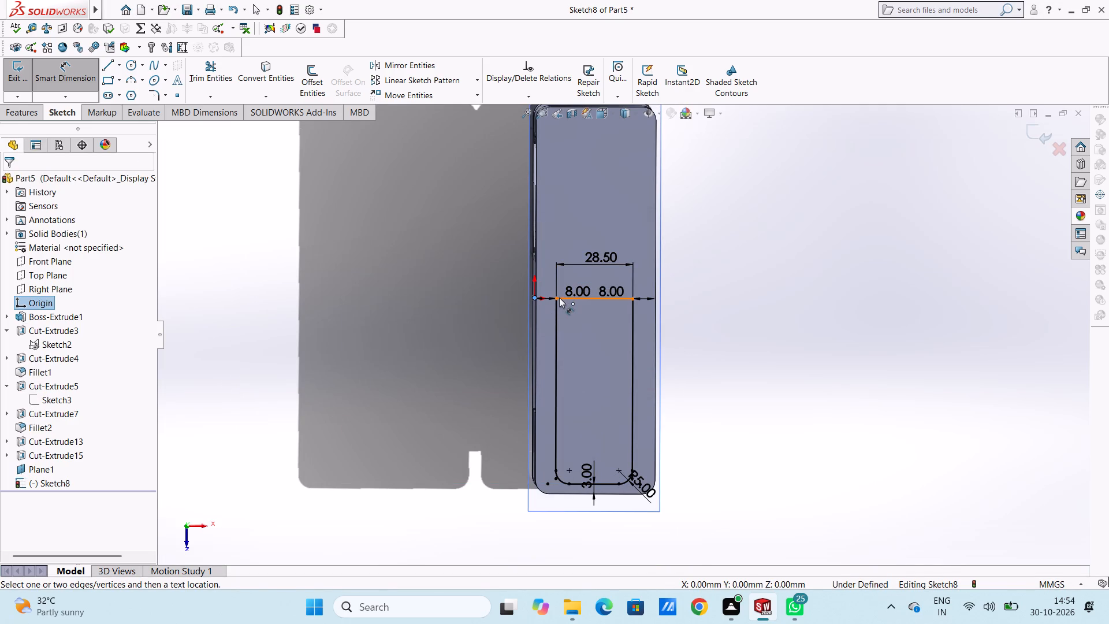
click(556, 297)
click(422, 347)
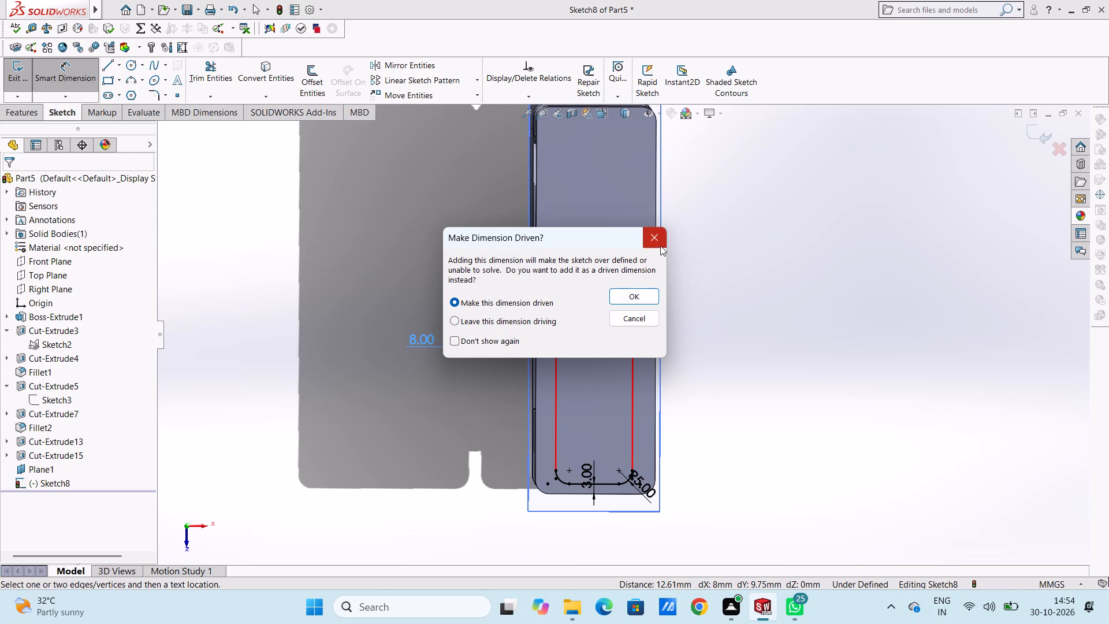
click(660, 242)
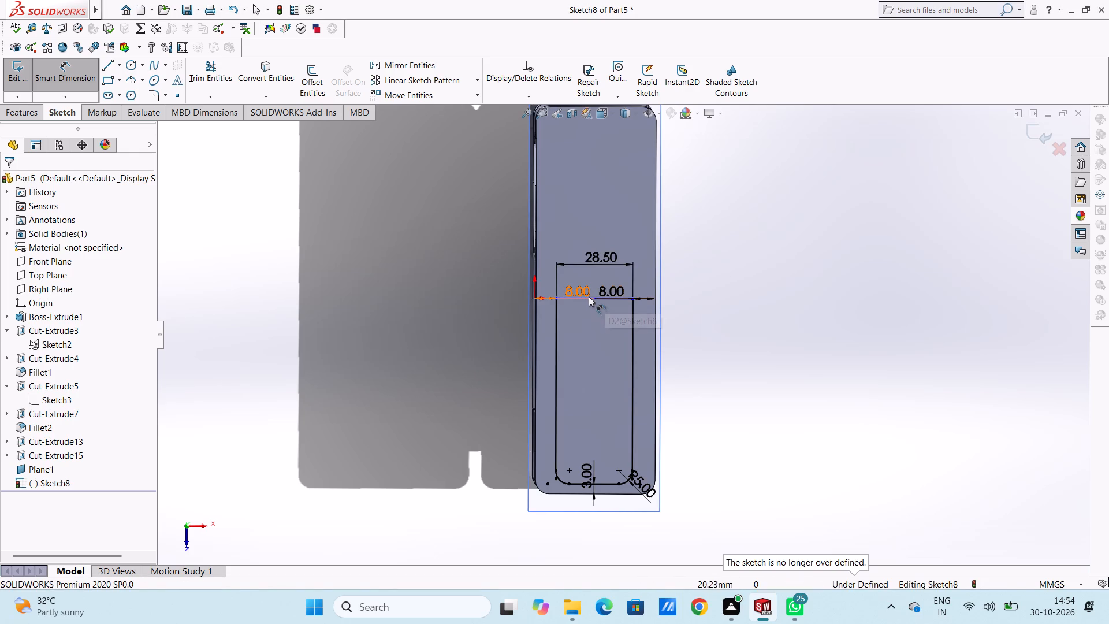
Reposition the two 8 mm dimension labels outside the block, one on each side.
scroll(591, 304, down, 2)
drag(575, 296, 379, 302)
click(455, 238)
drag(631, 290, 892, 321)
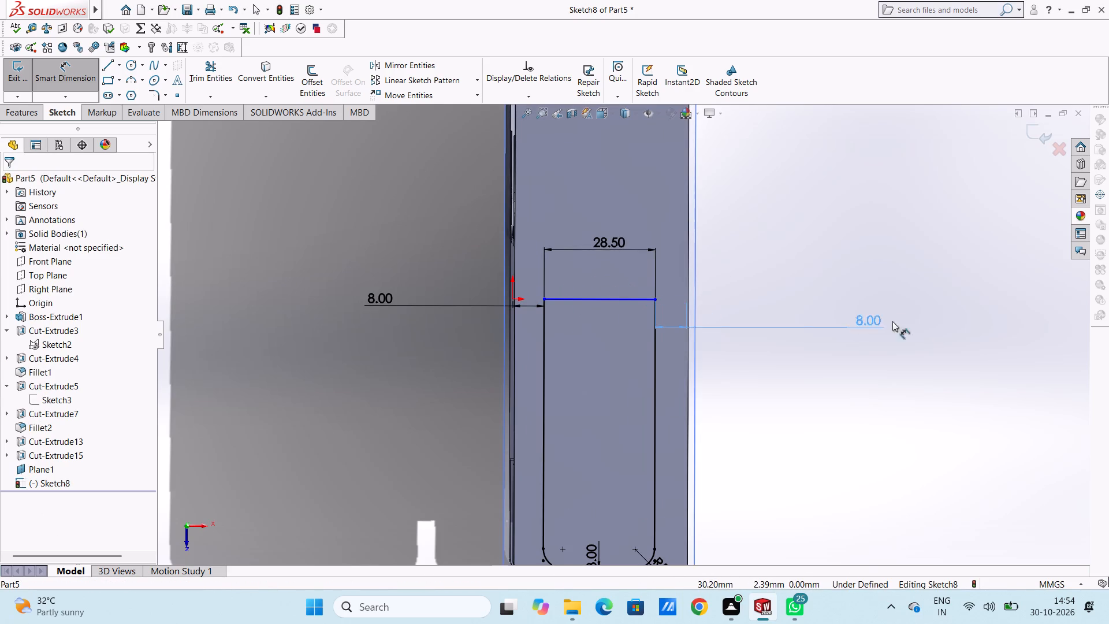
drag(892, 321, 929, 329)
click(846, 257)
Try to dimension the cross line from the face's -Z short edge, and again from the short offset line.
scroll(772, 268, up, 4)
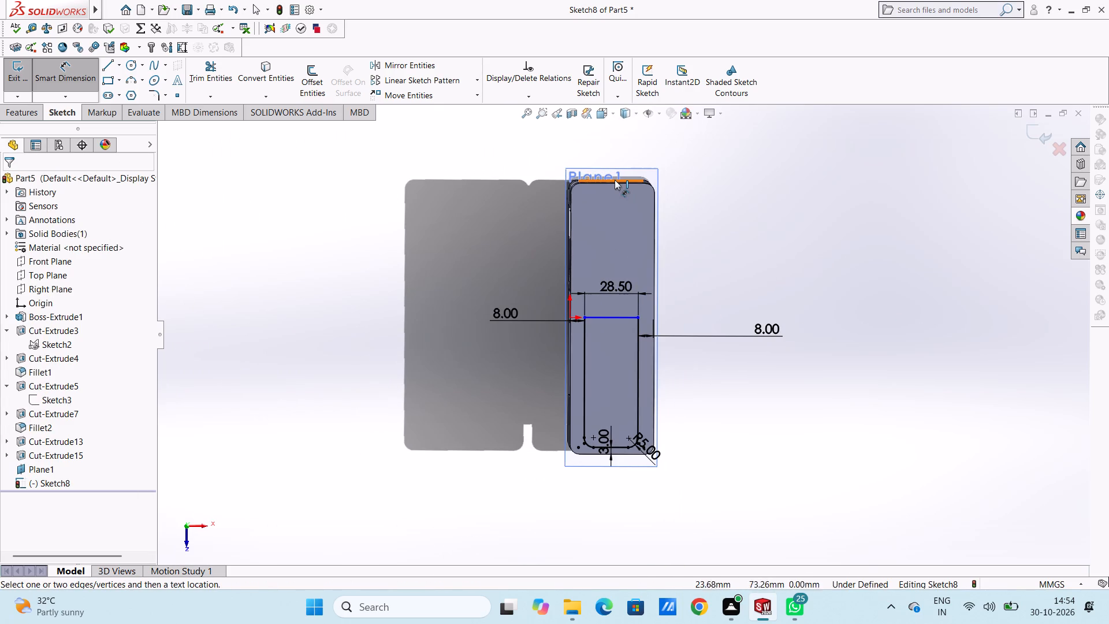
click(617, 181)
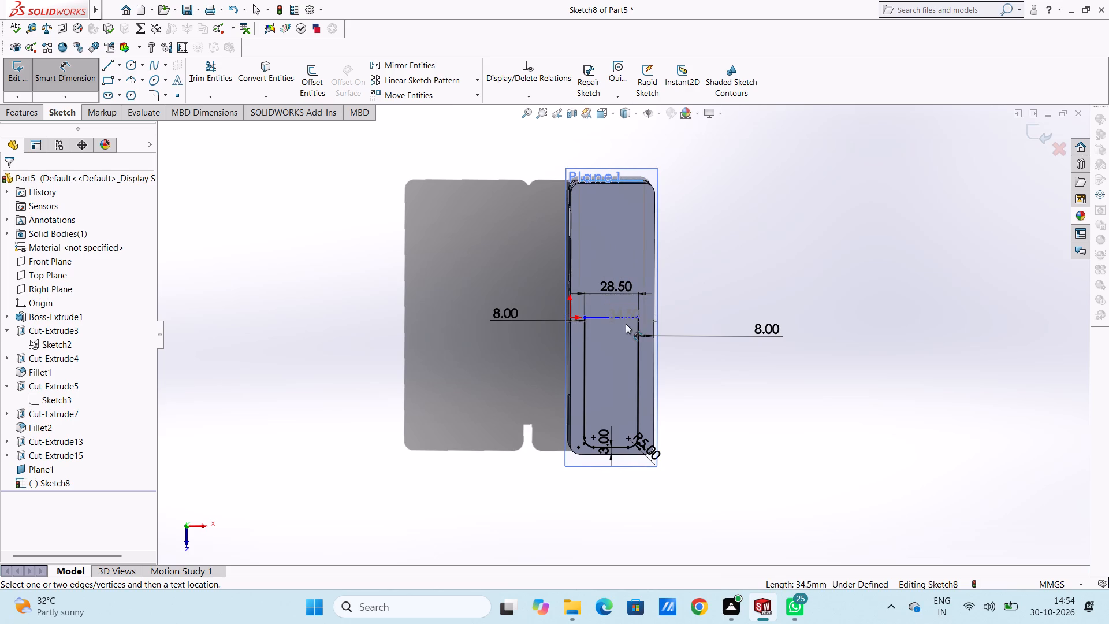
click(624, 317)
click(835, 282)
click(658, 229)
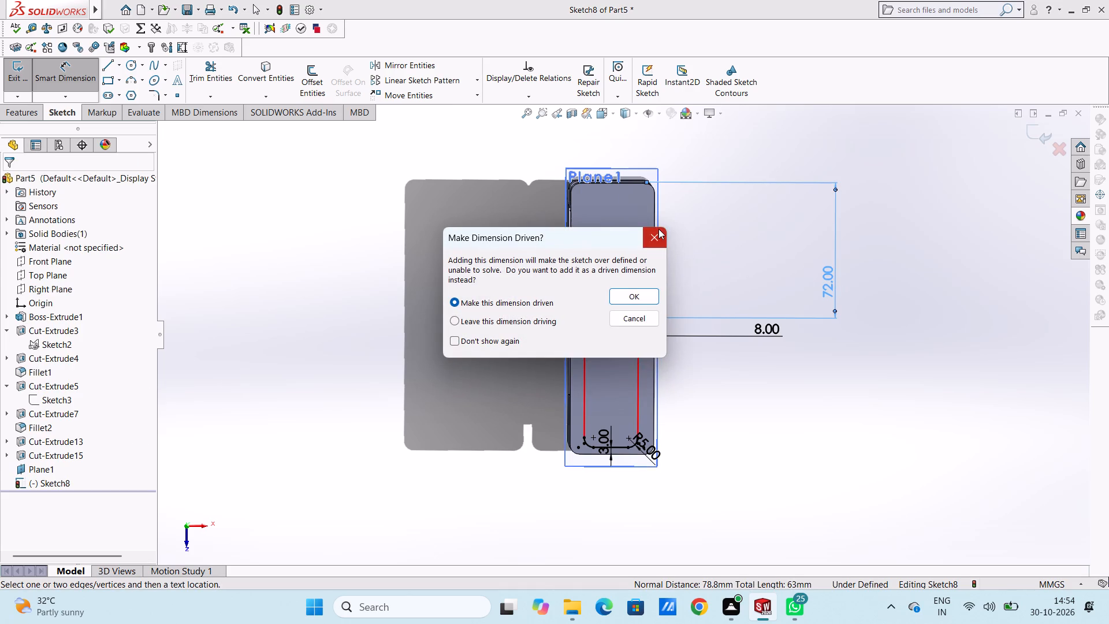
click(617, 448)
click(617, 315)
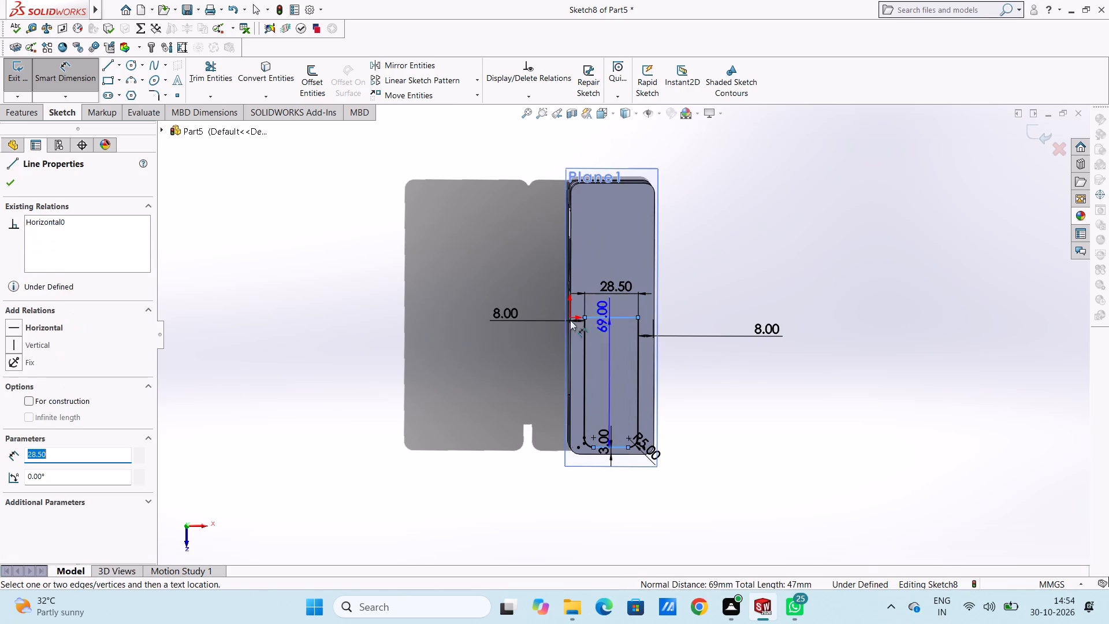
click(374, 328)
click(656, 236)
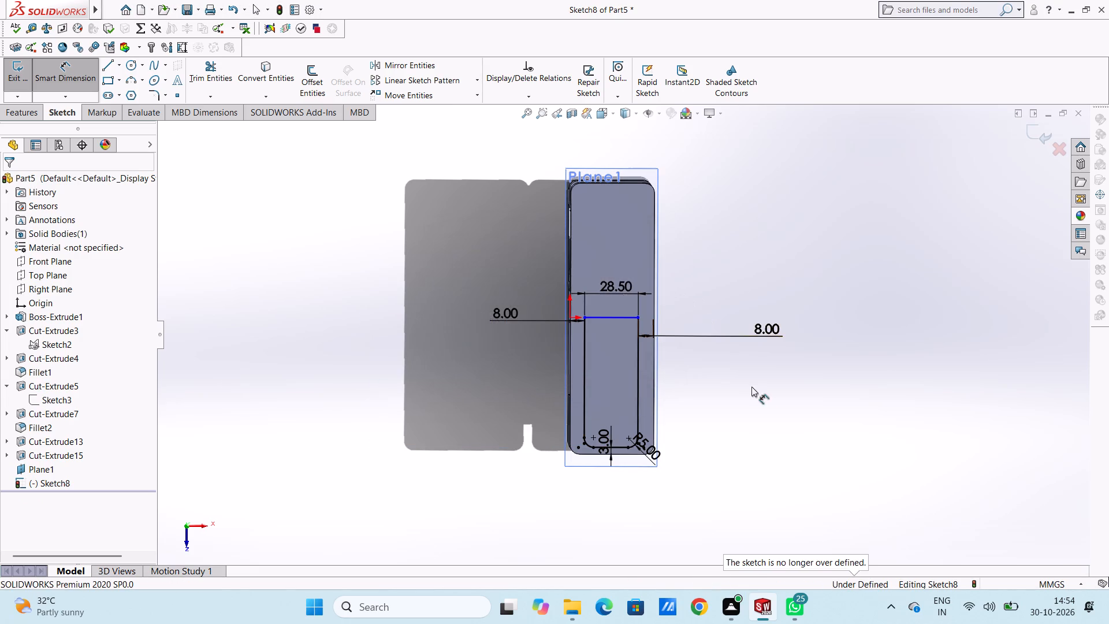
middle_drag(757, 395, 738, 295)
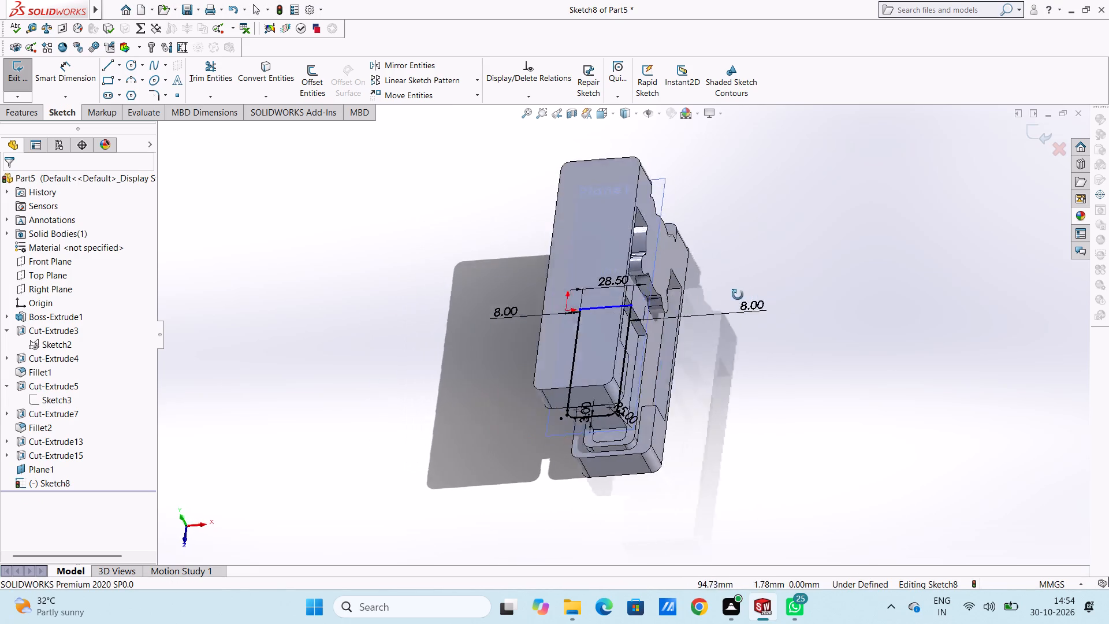
Add a Horizontal relation between the origin and the upper corner of the rounded rectangular profile nearest it.
middle_drag(738, 295, 757, 381)
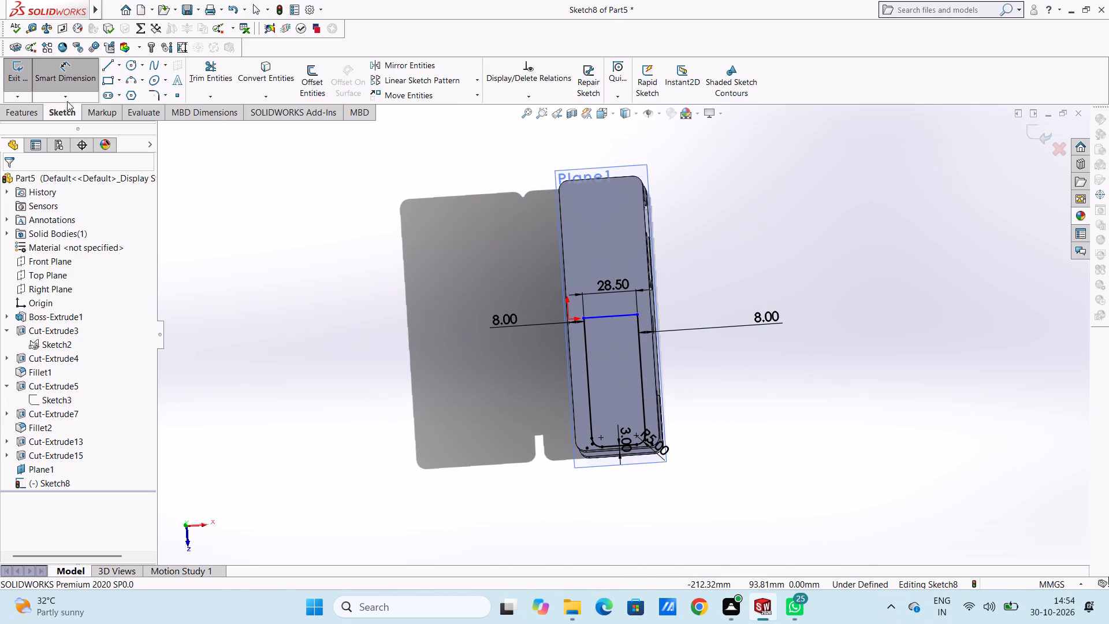
click(66, 87)
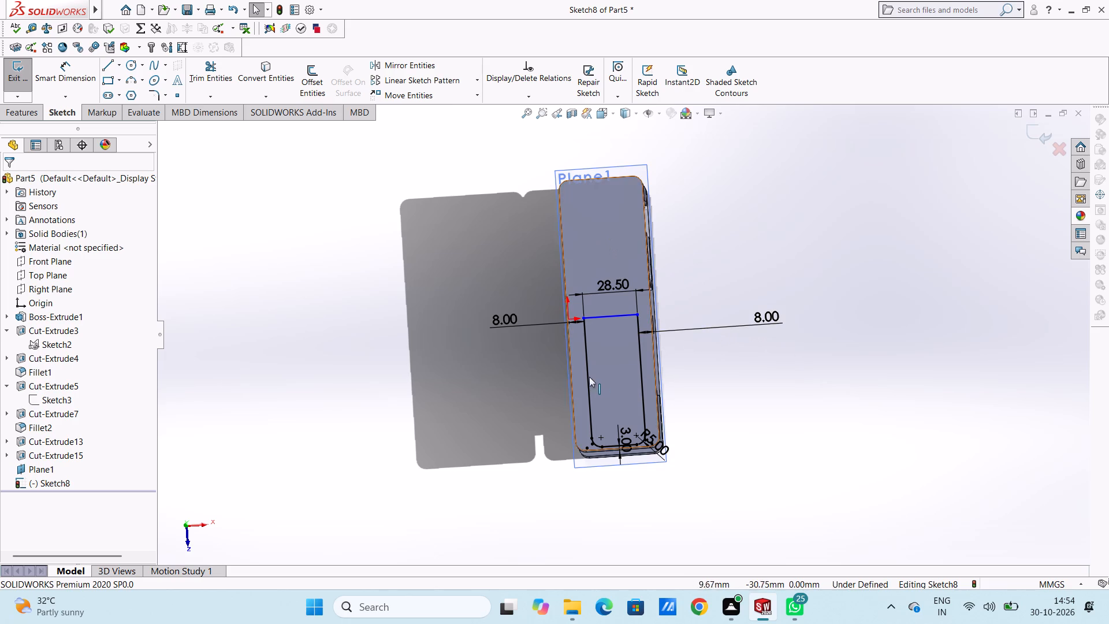
scroll(600, 339, down, 5)
click(573, 300)
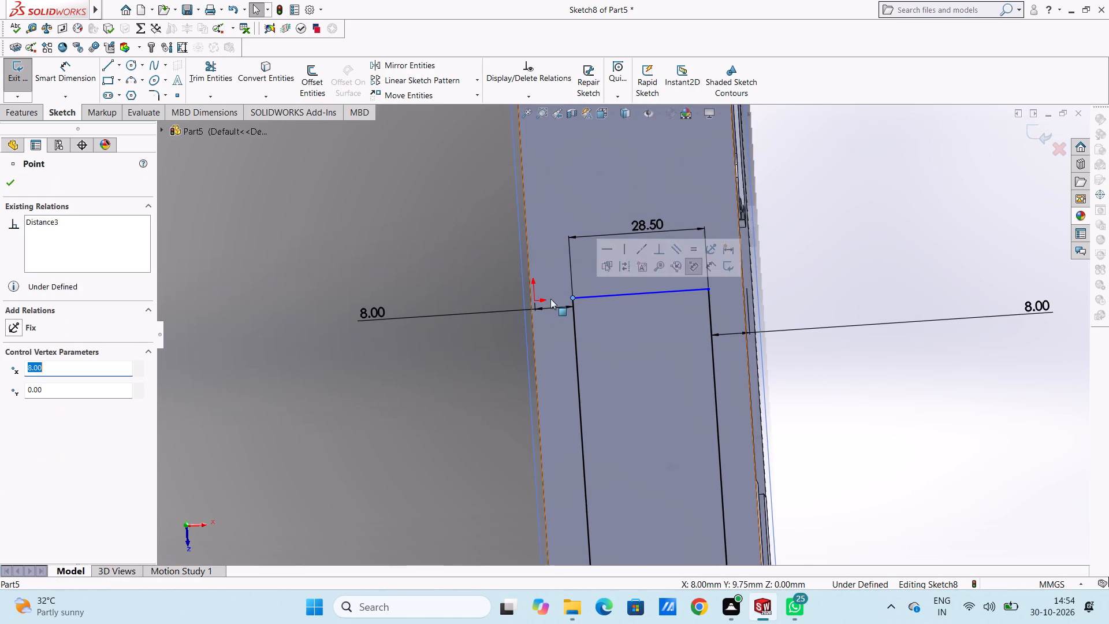
ctrl+scroll(535, 302, down, 5)
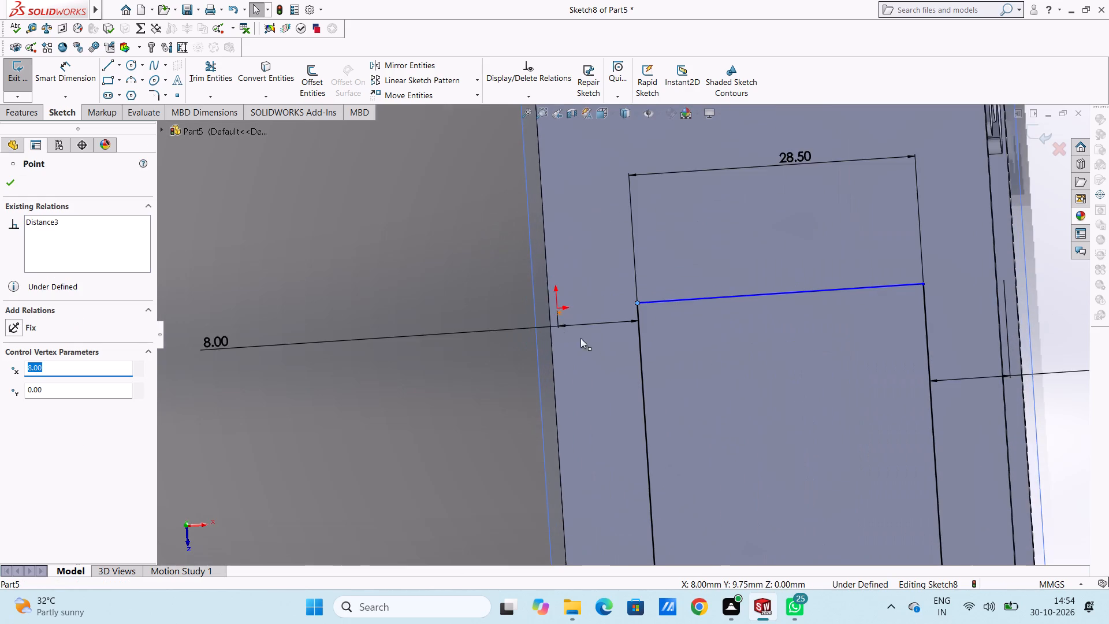
ctrl+click(568, 314)
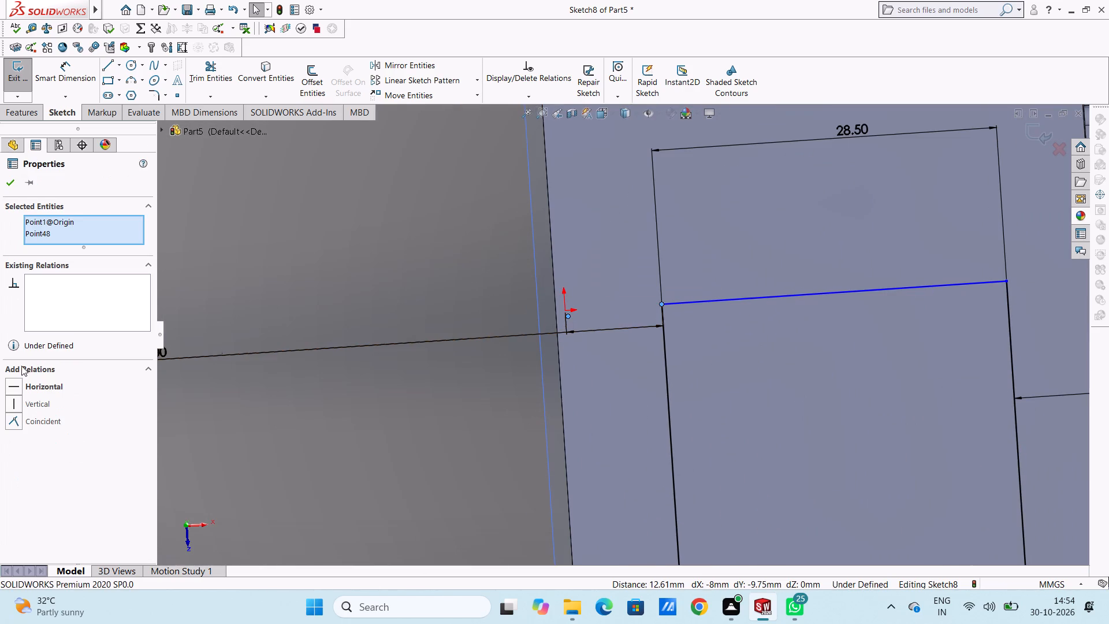
click(14, 388)
click(334, 304)
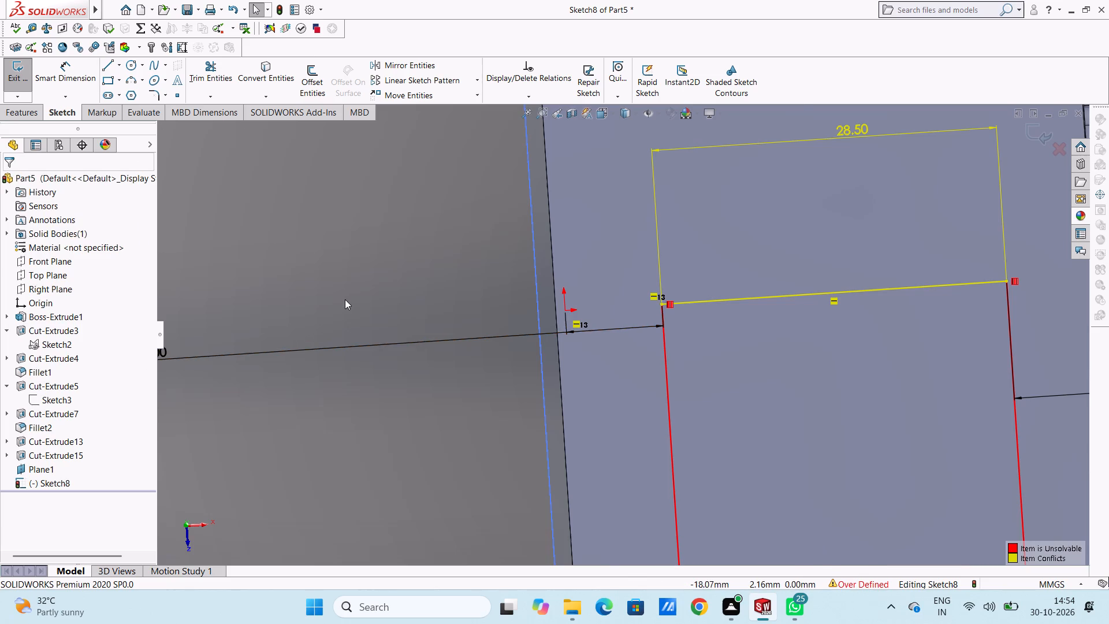
Delete the 28.50 width dimension above the rectangular profile in the sketch.
scroll(345, 299, up, 5)
scroll(464, 344, up, 5)
middle_drag(493, 374, 480, 344)
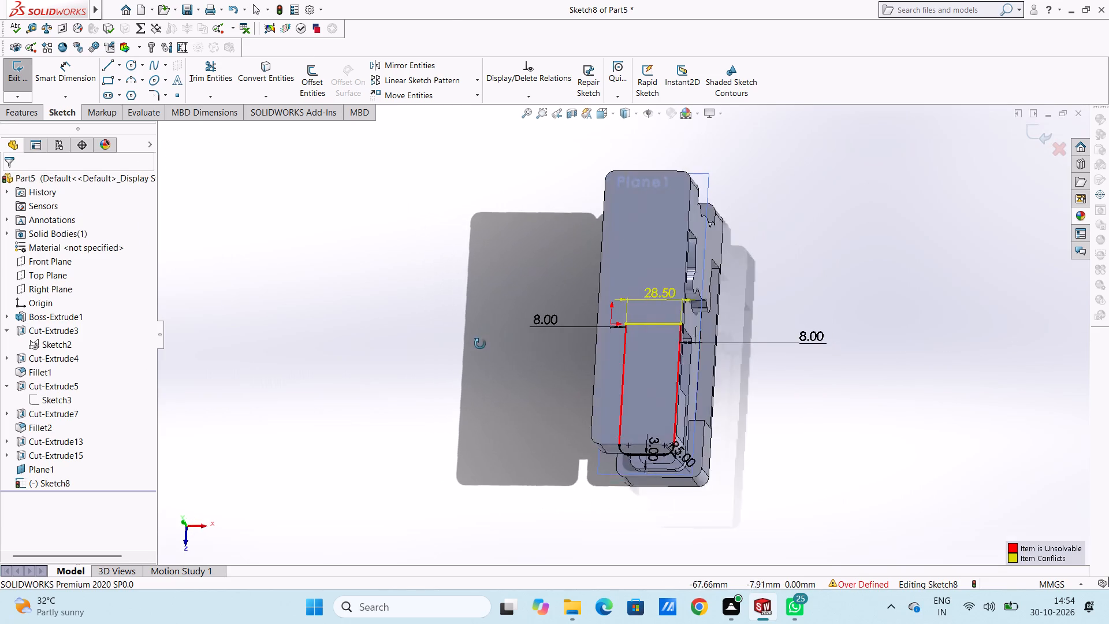
middle_drag(480, 344, 482, 386)
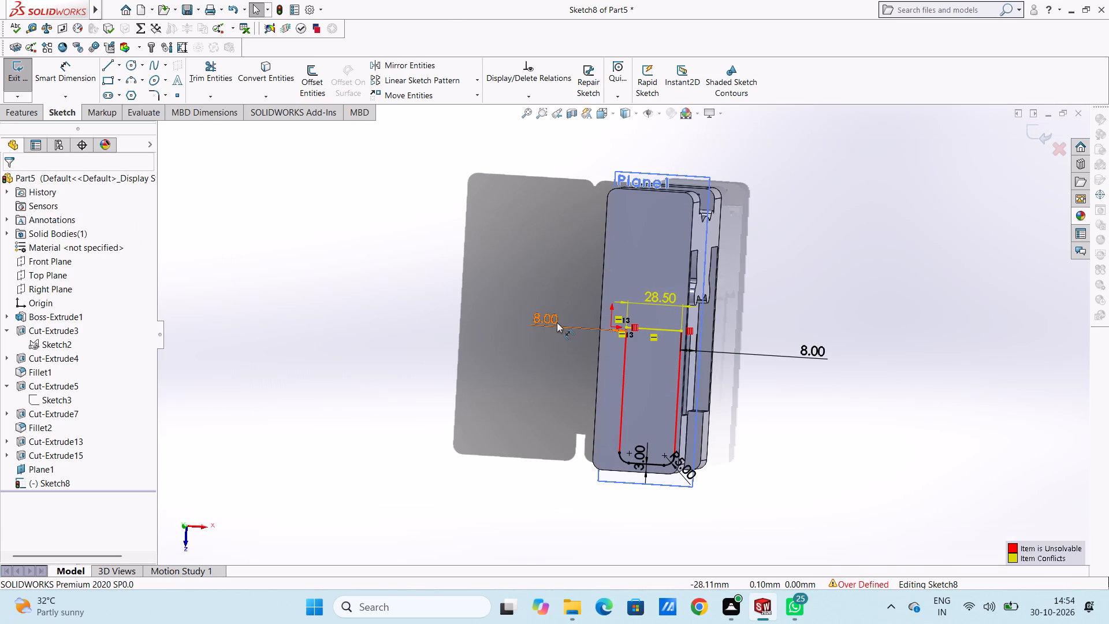
click(557, 322)
click(541, 256)
click(661, 306)
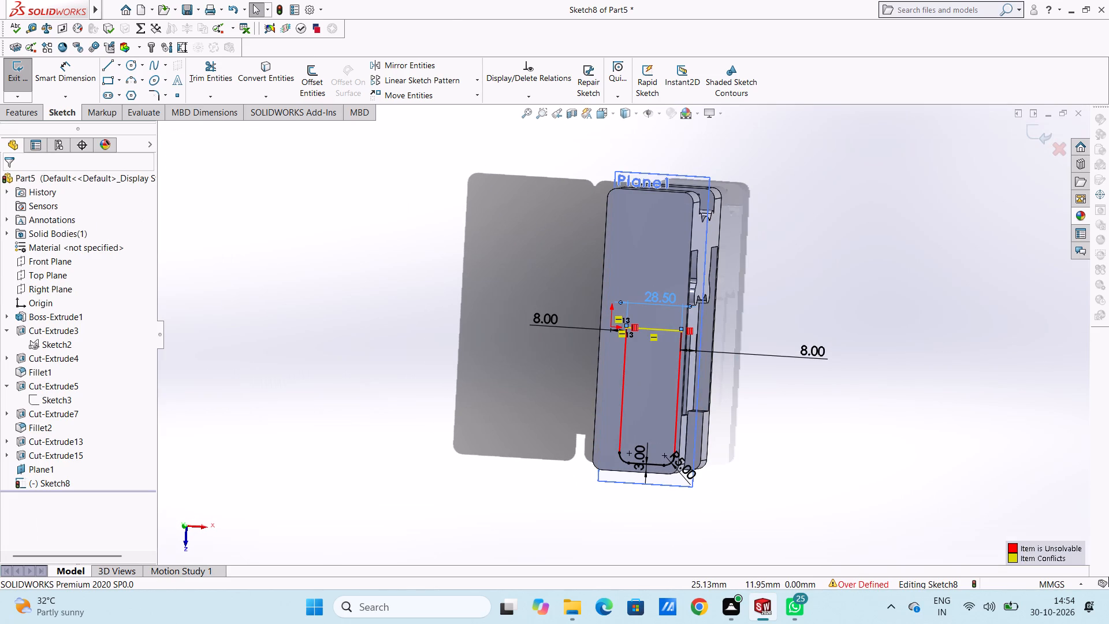
right_click(468, 244)
click(506, 399)
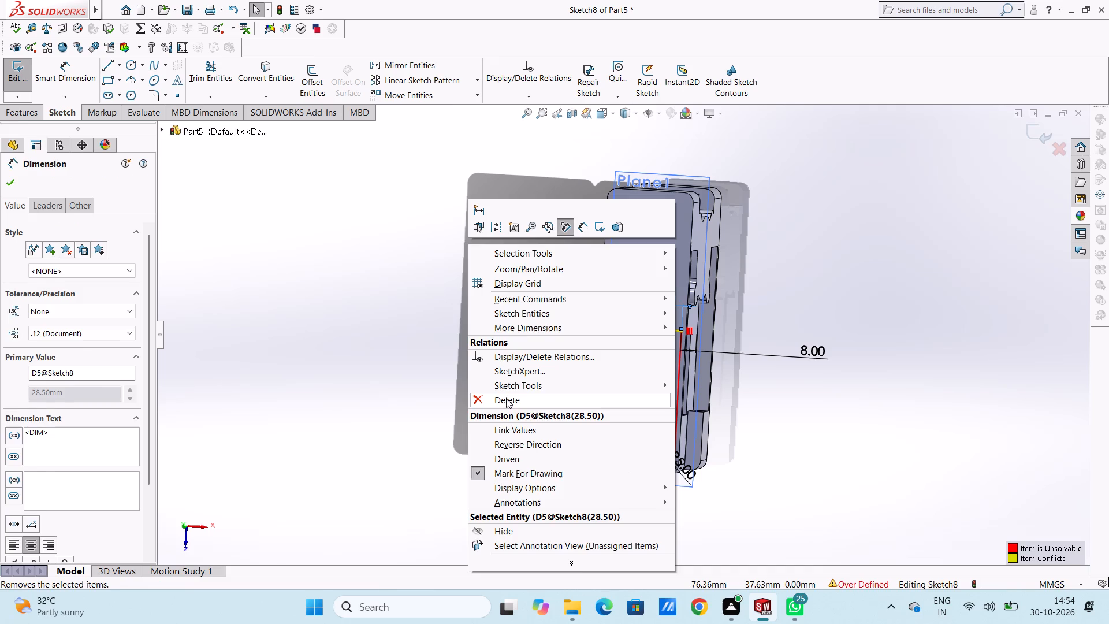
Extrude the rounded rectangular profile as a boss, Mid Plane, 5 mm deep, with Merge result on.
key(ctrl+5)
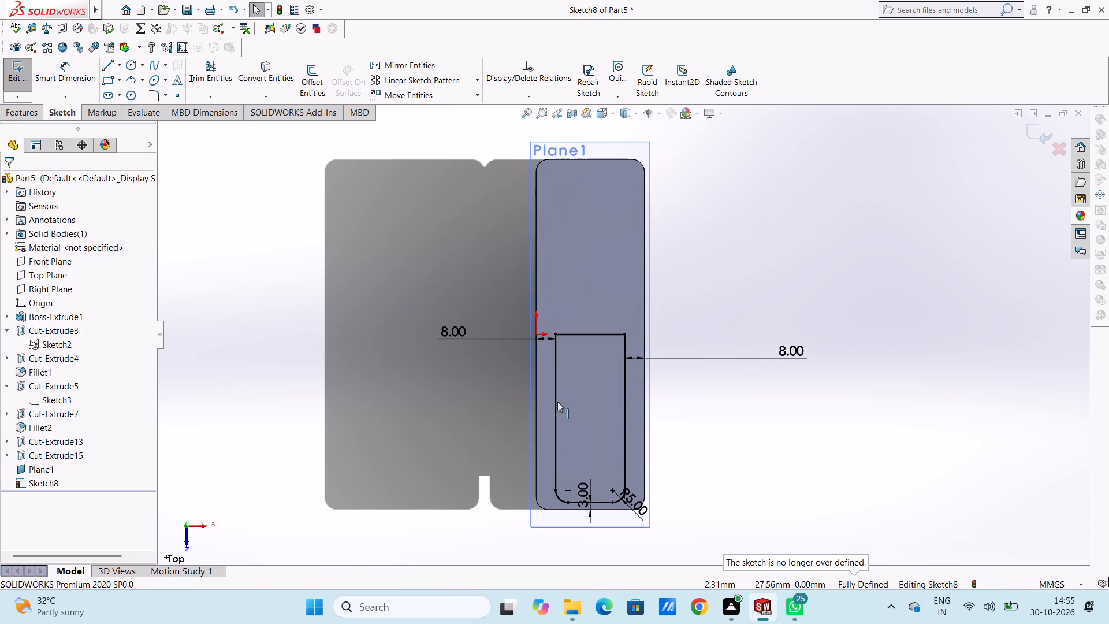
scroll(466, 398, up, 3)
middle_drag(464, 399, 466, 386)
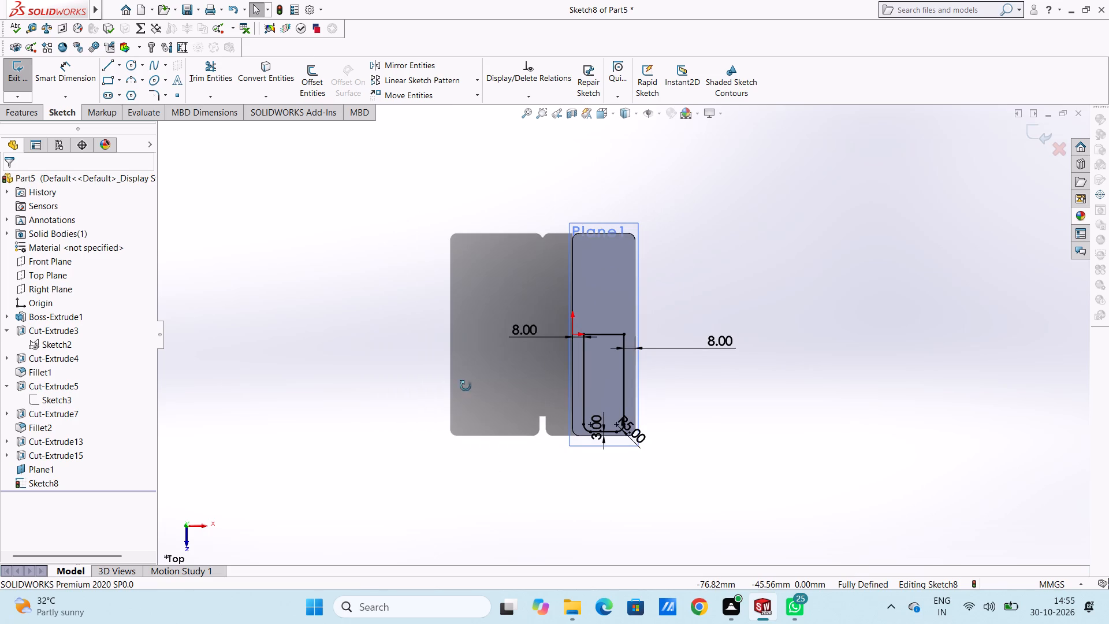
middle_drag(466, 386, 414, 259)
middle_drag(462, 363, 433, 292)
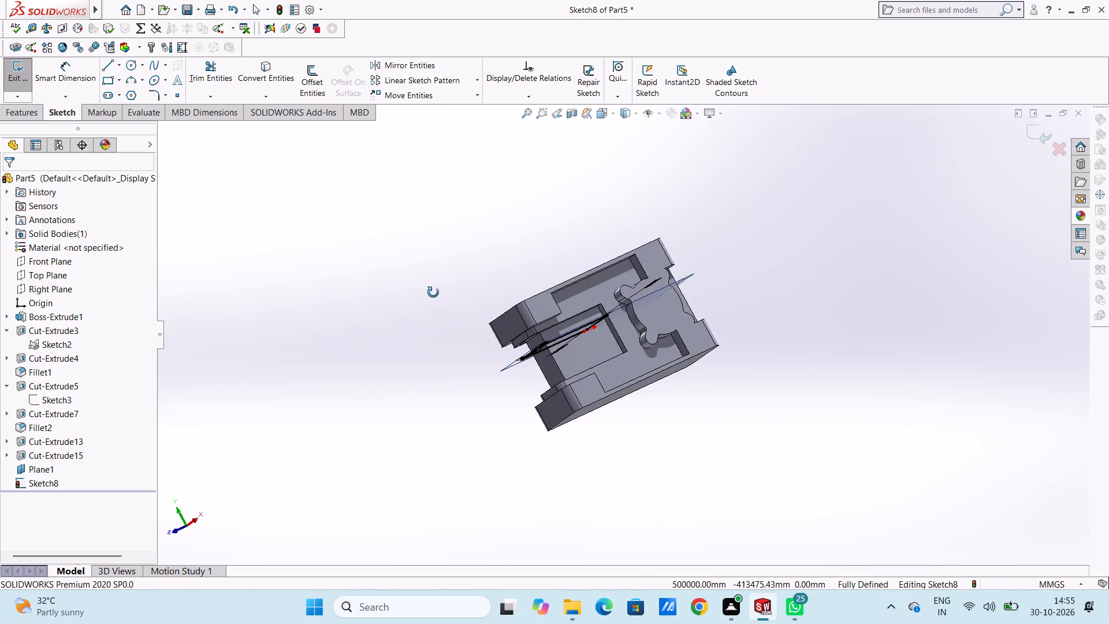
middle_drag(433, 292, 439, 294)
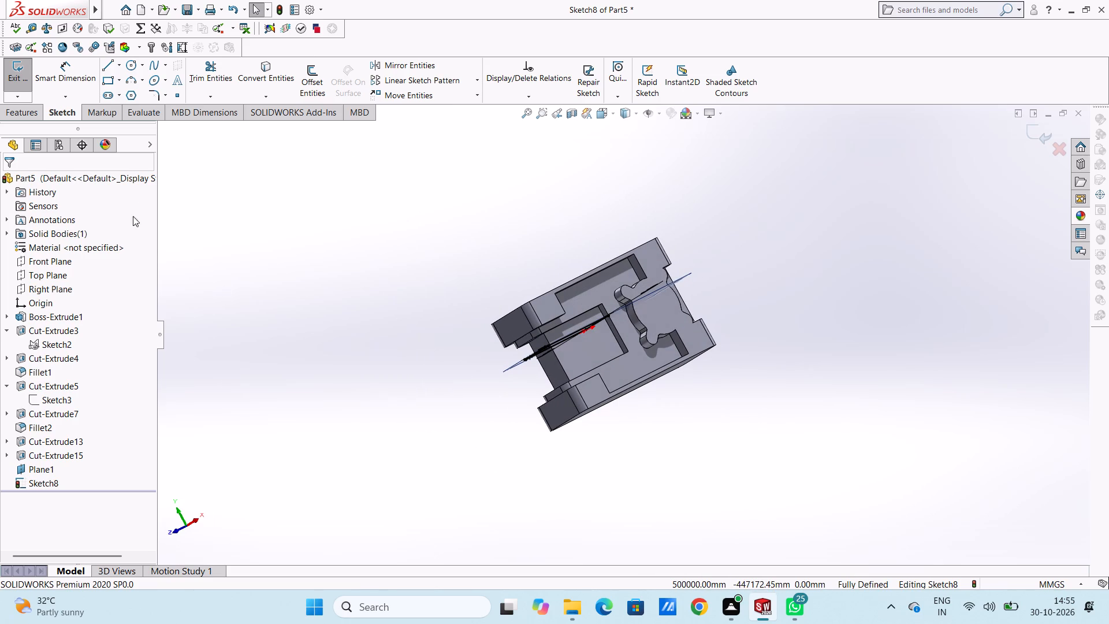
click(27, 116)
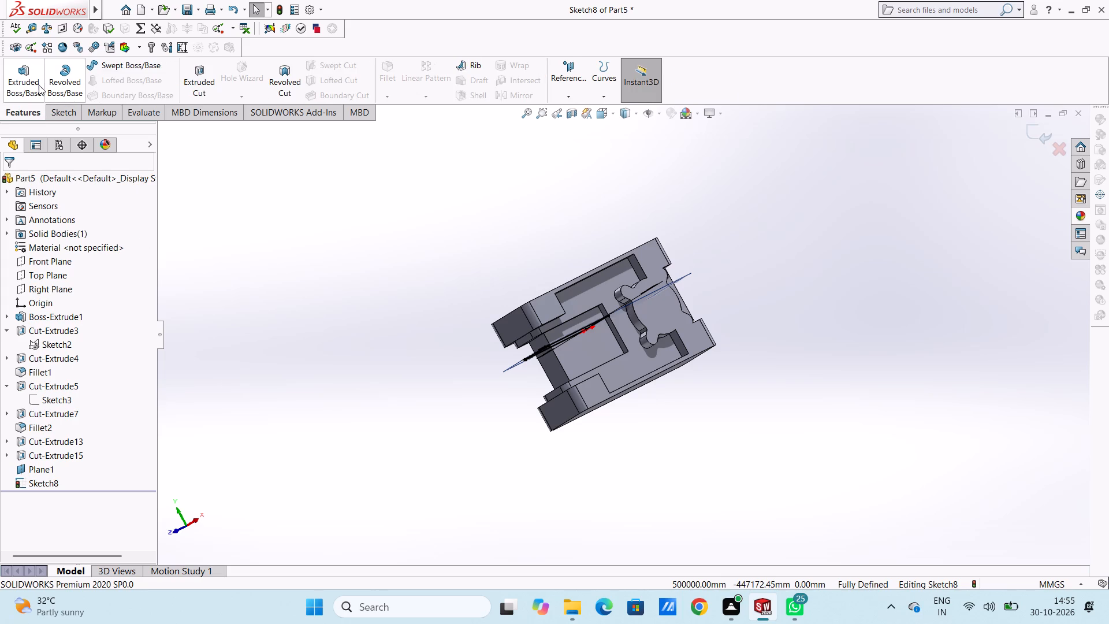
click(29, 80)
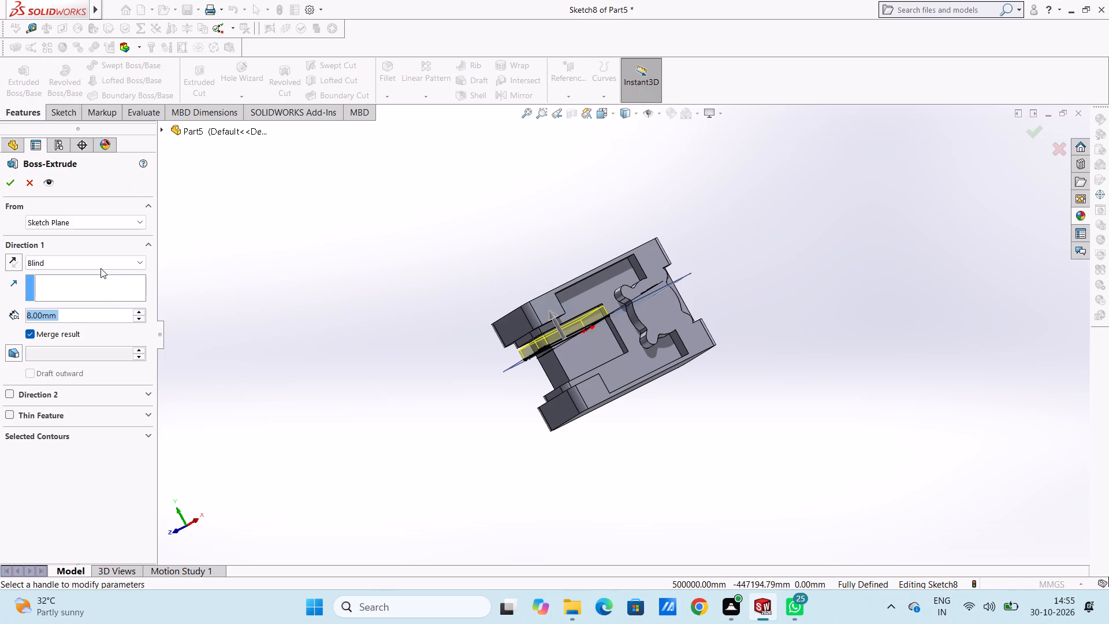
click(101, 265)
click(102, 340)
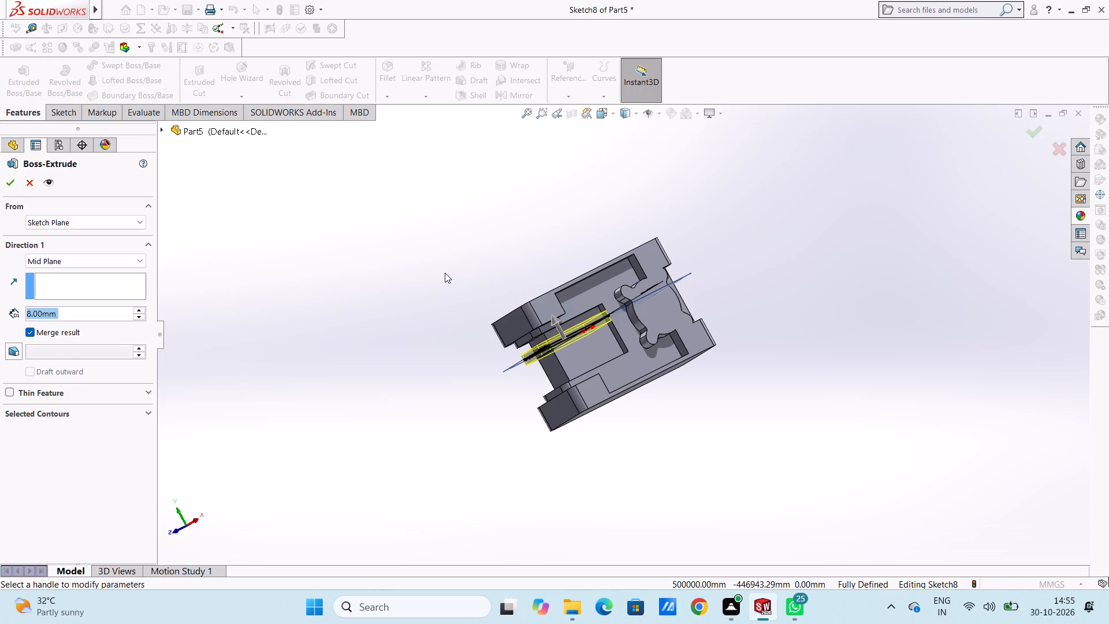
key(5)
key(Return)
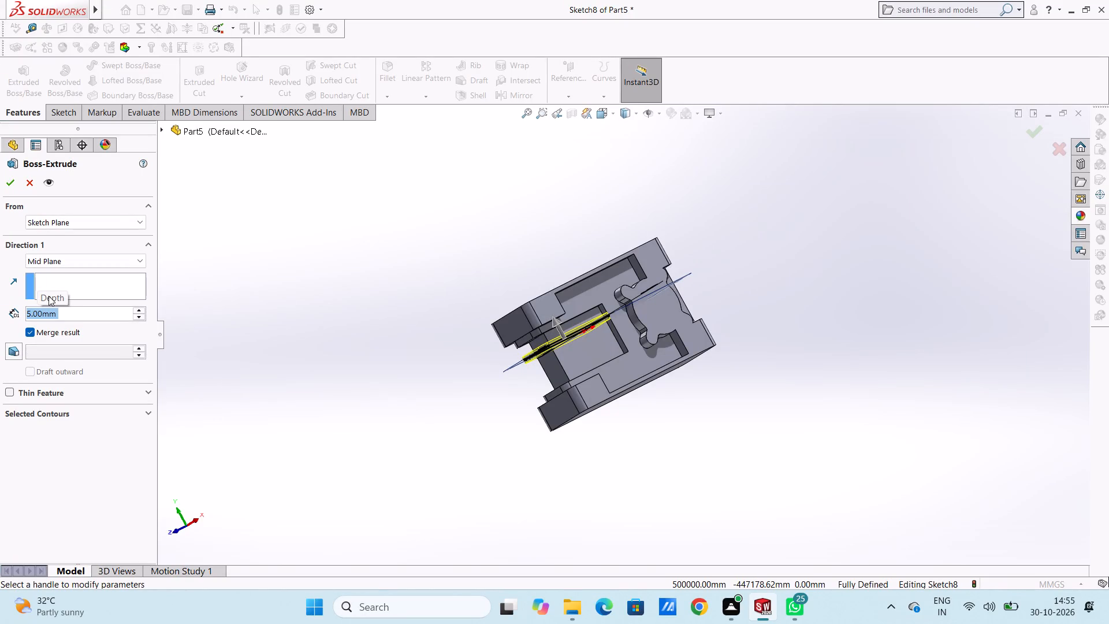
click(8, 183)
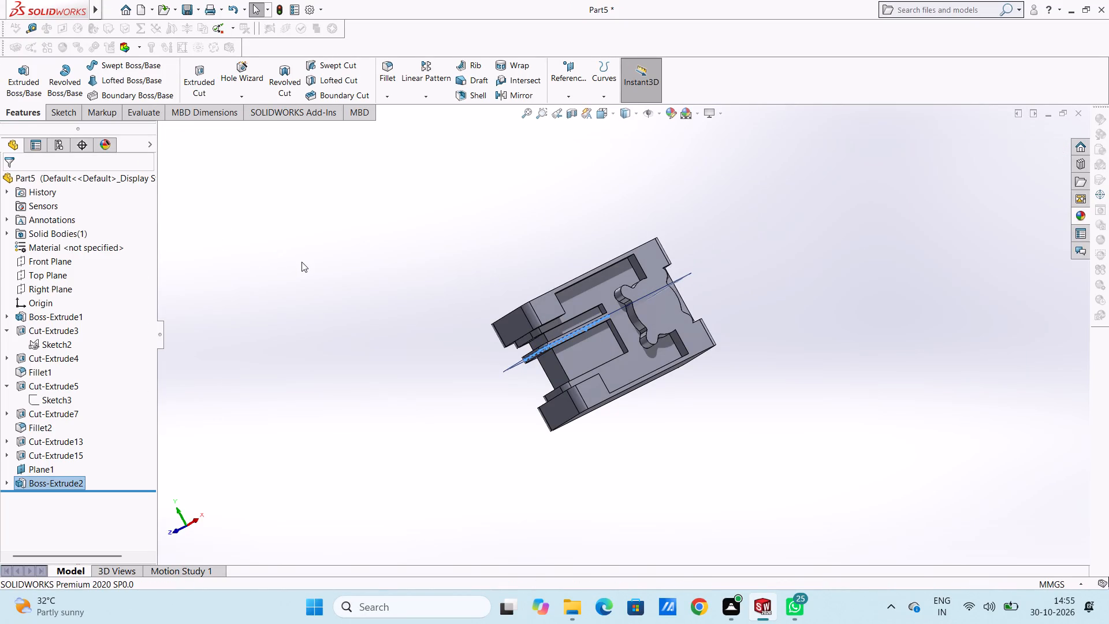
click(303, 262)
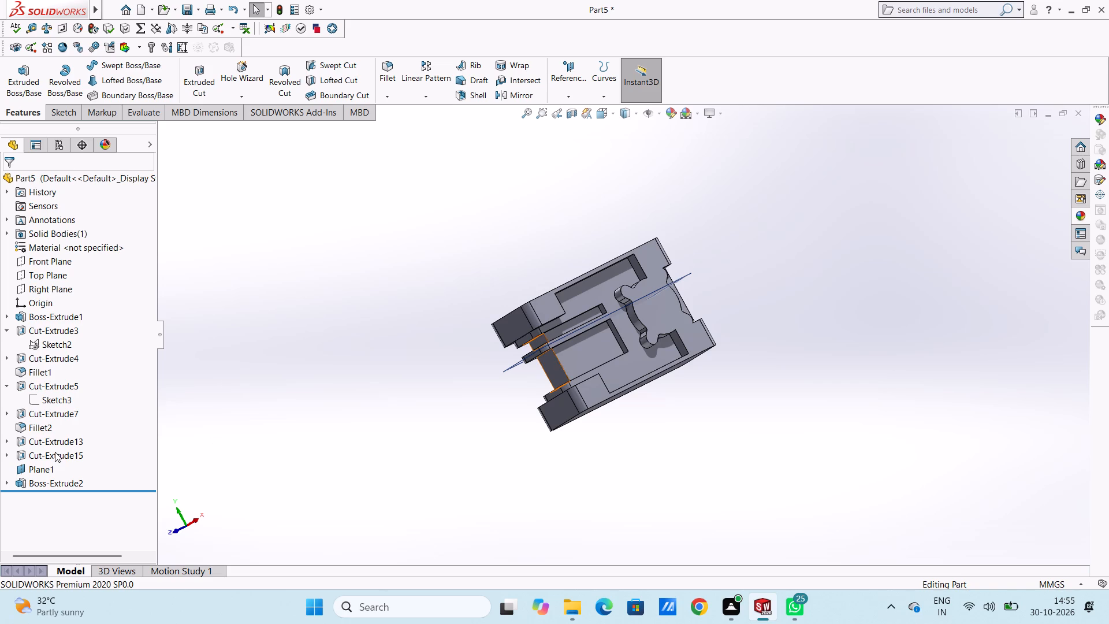
Hide the reference plane Plane1.
click(54, 470)
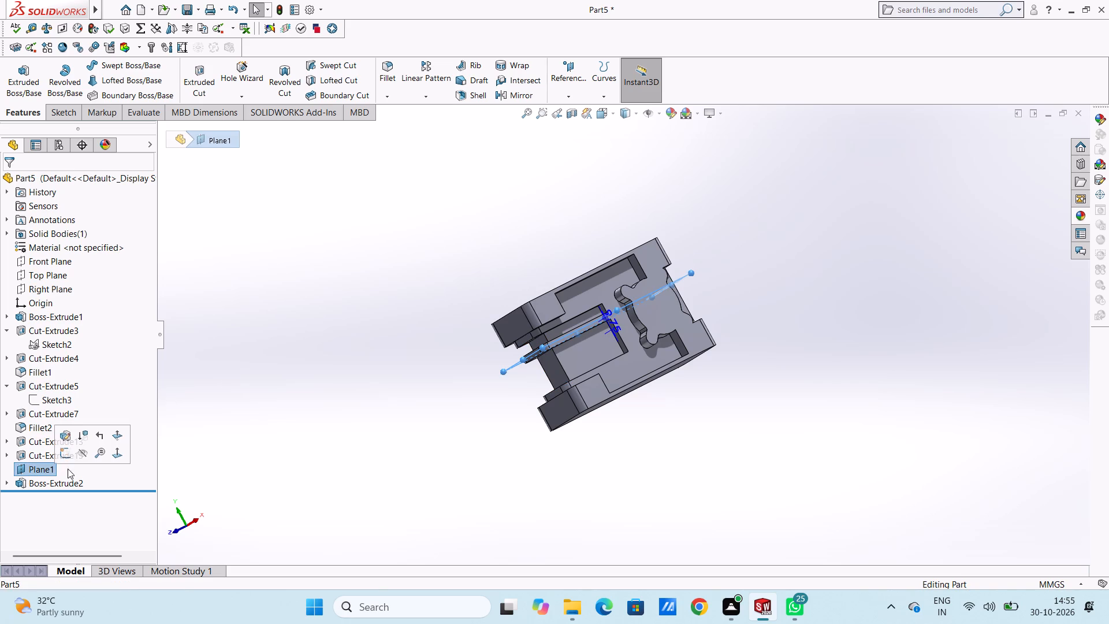
click(79, 454)
click(270, 399)
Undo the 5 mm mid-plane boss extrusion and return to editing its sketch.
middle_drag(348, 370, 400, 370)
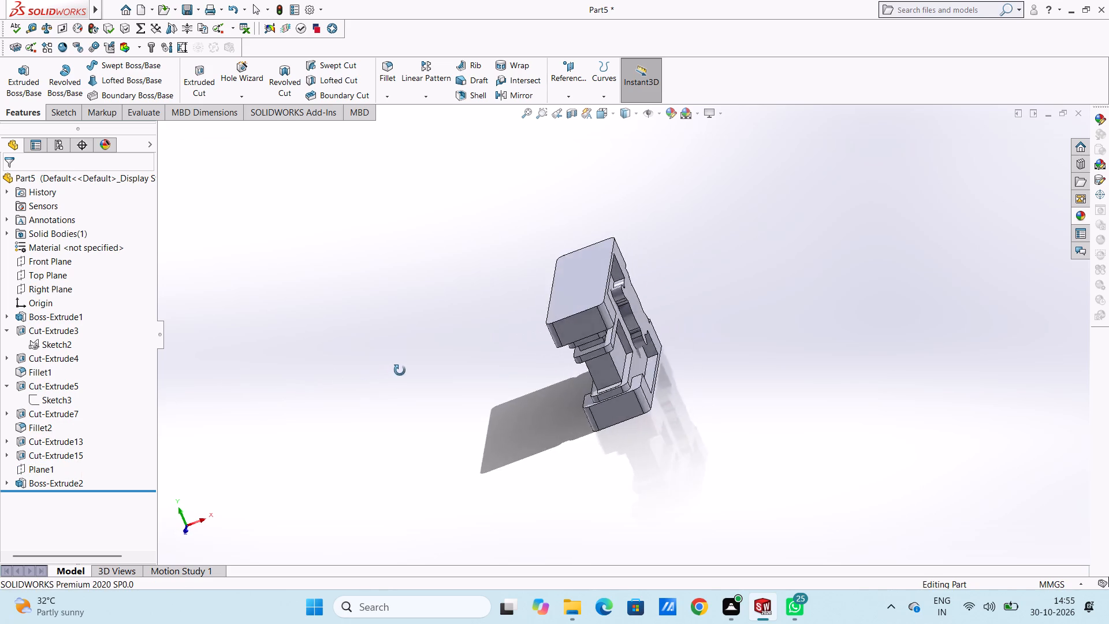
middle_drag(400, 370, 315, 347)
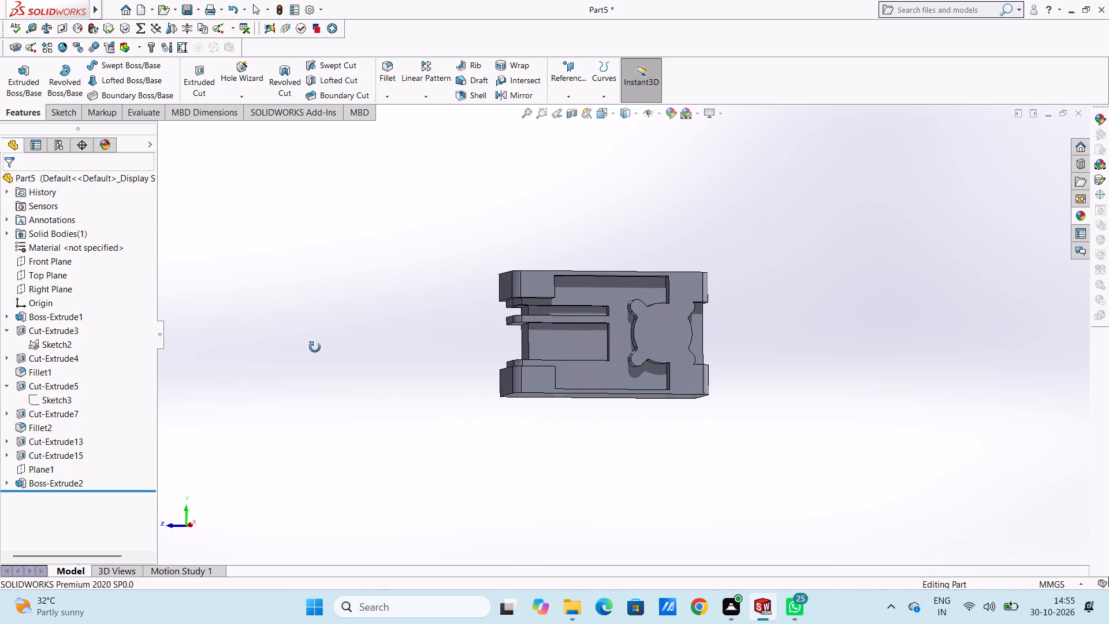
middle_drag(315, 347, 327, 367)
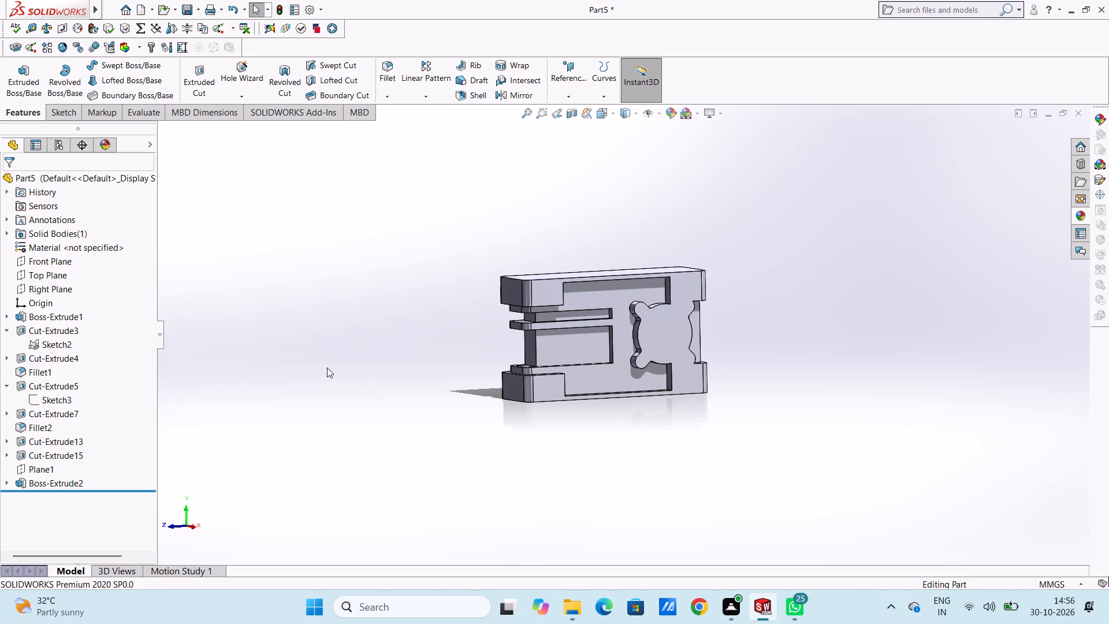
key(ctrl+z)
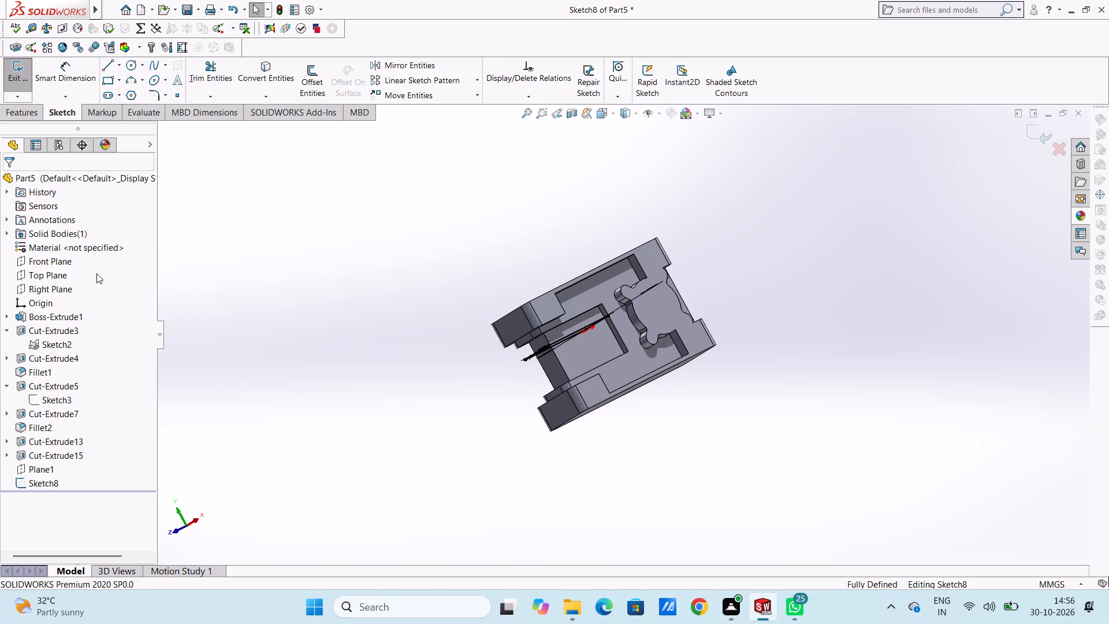
Extrude the rounded rectangular profile as a boss, Mid Plane, 3 mm deep, with Merge result on.
click(28, 114)
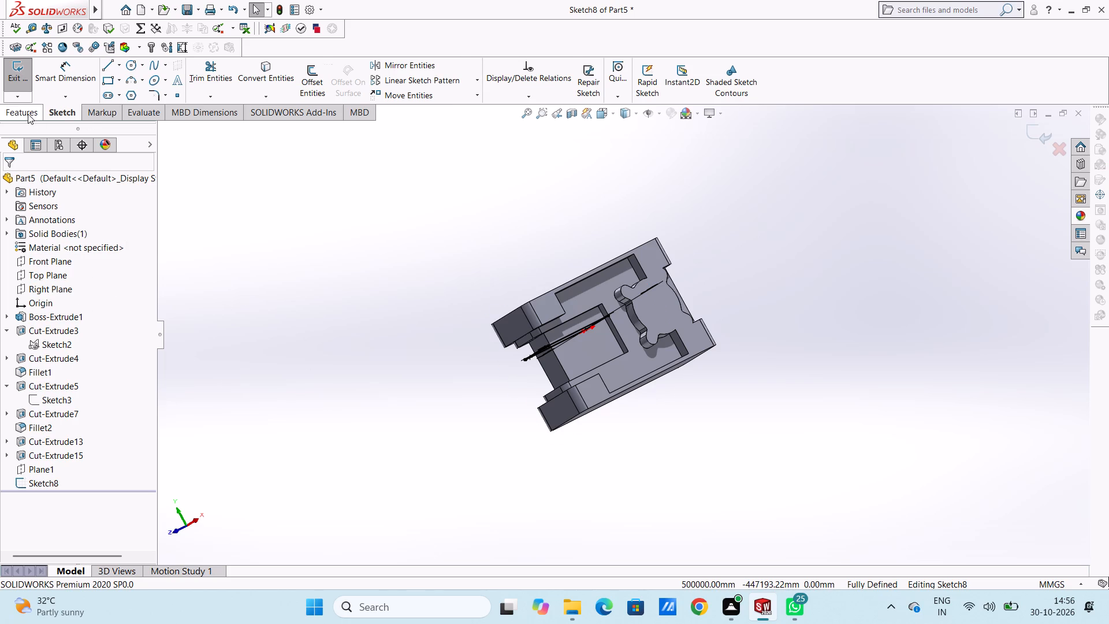
click(26, 83)
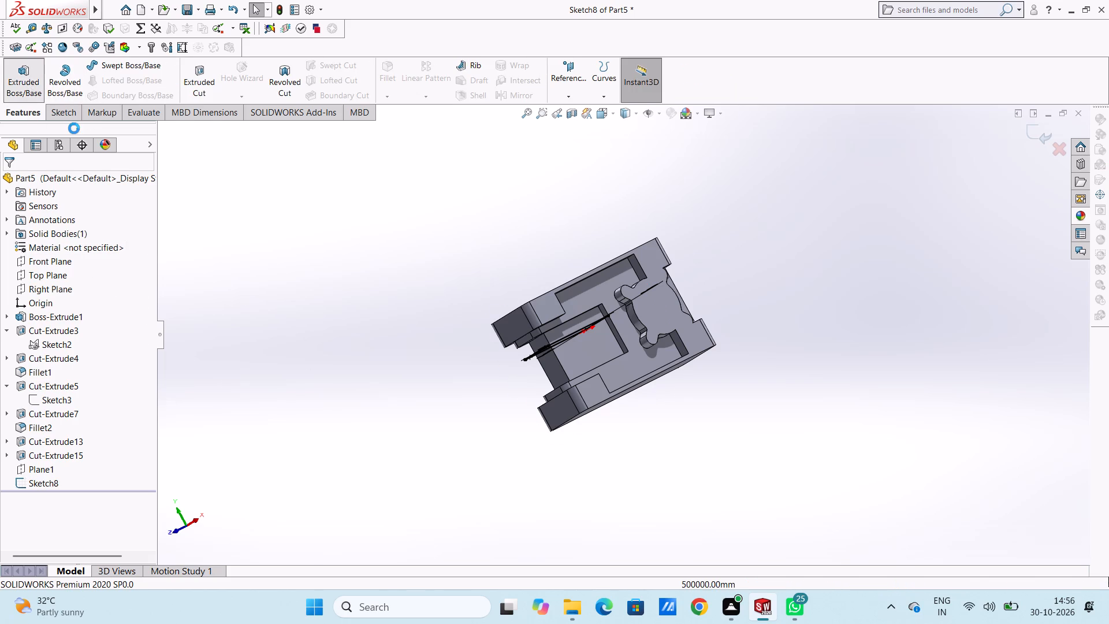
triple_click(74, 313)
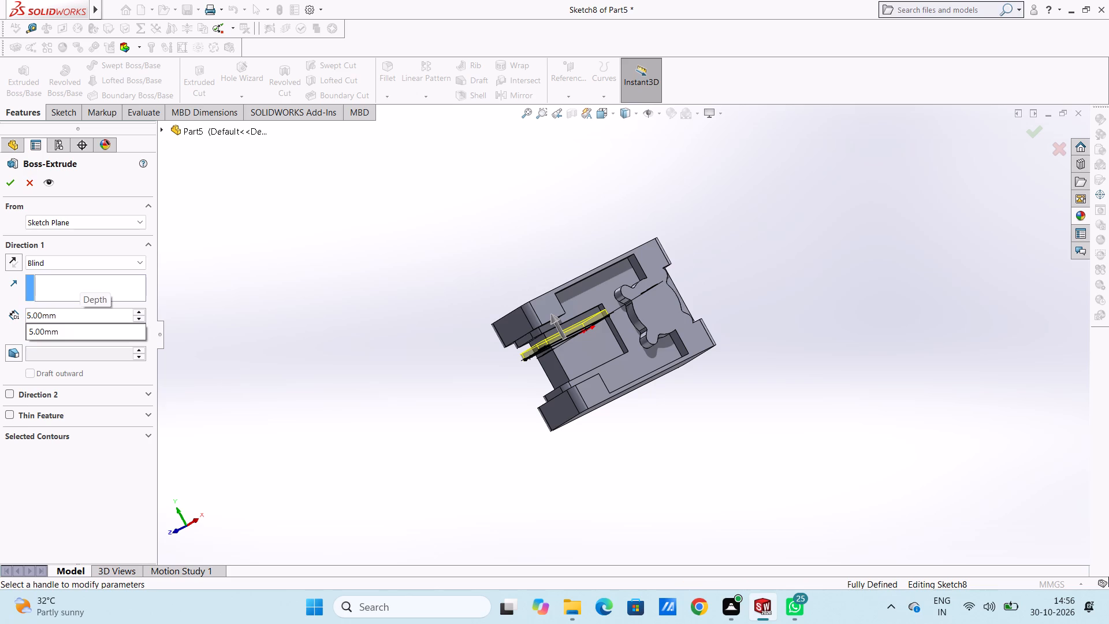
key(BackSpace)
key(BackSpace)
key(BackSpace)
key(BackSpace)
key(BackSpace)
key(BackSpace)
key(BackSpace)
key(BackSpace)
key(BackSpace)
key(BackSpace)
key(3)
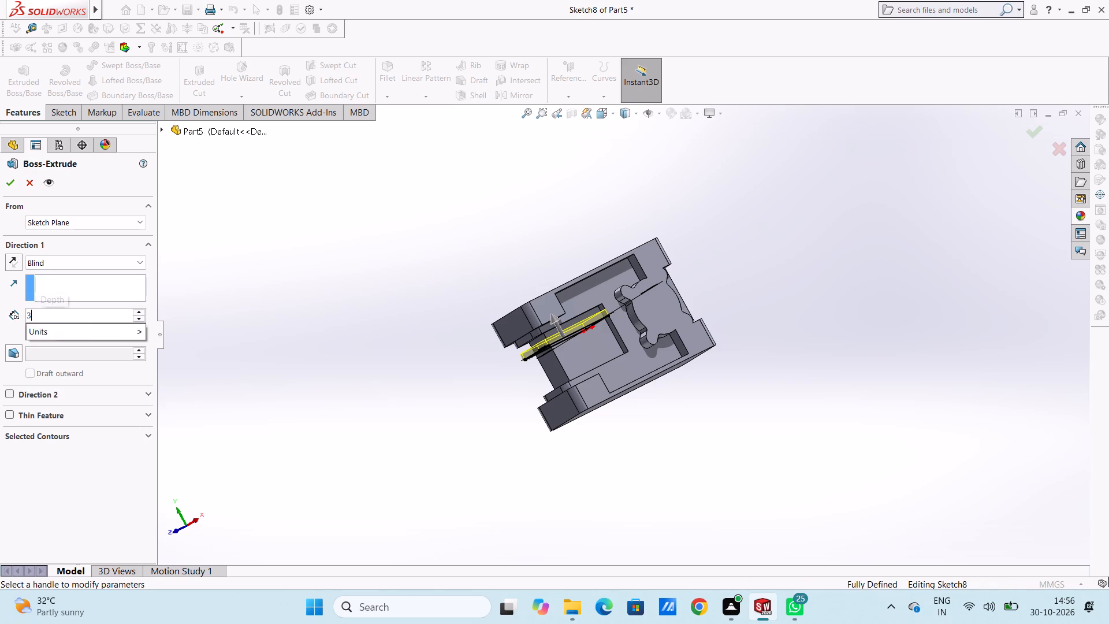
key(Return)
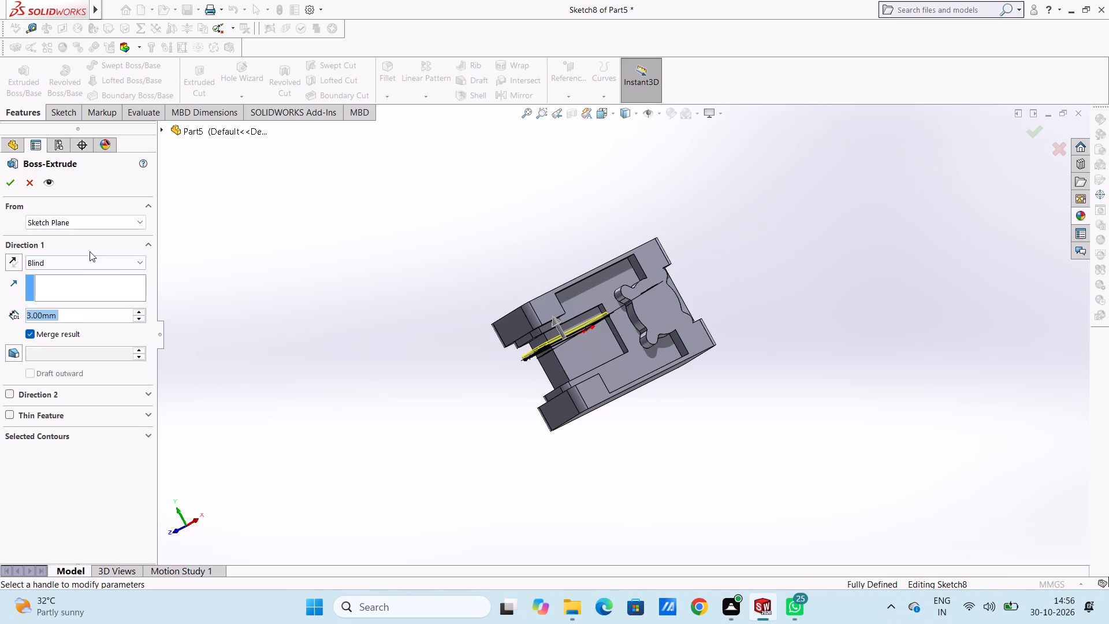
click(95, 261)
click(93, 351)
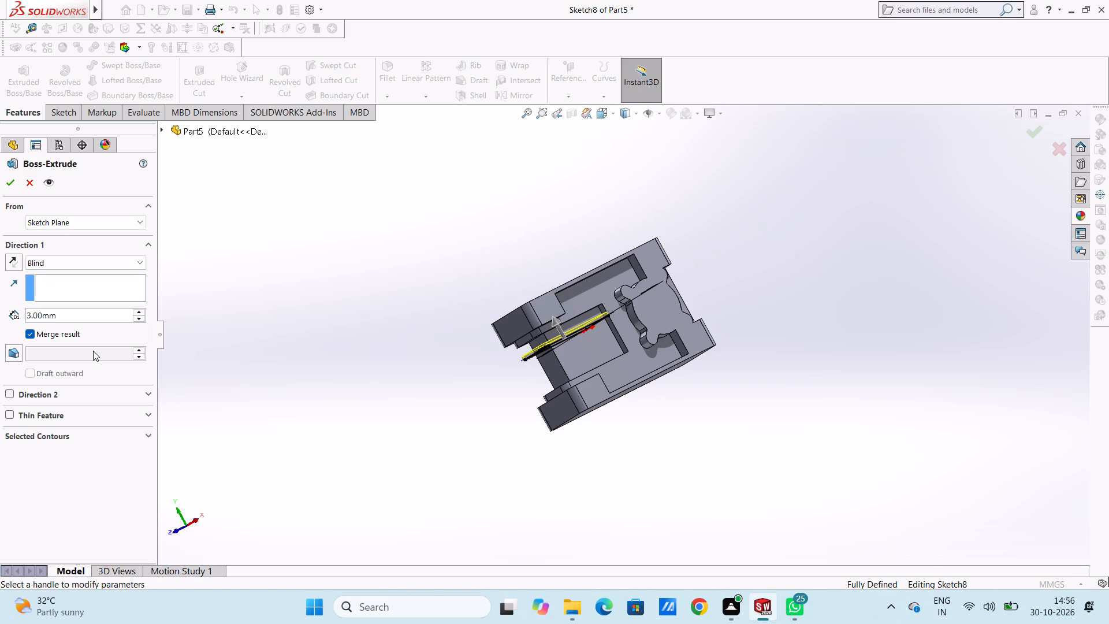
click(75, 262)
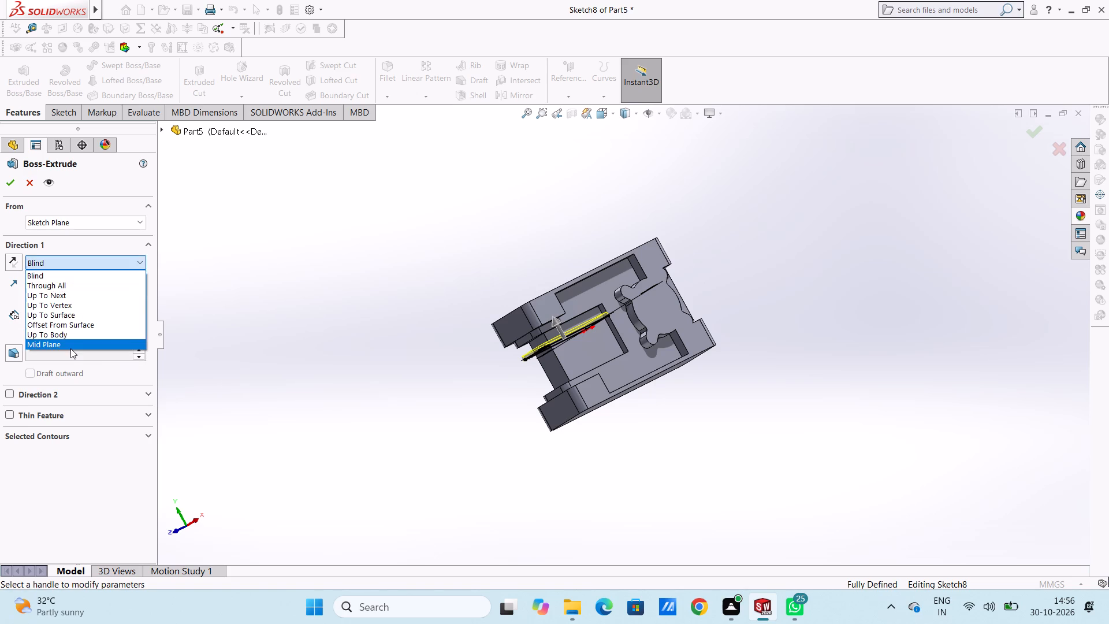
click(70, 344)
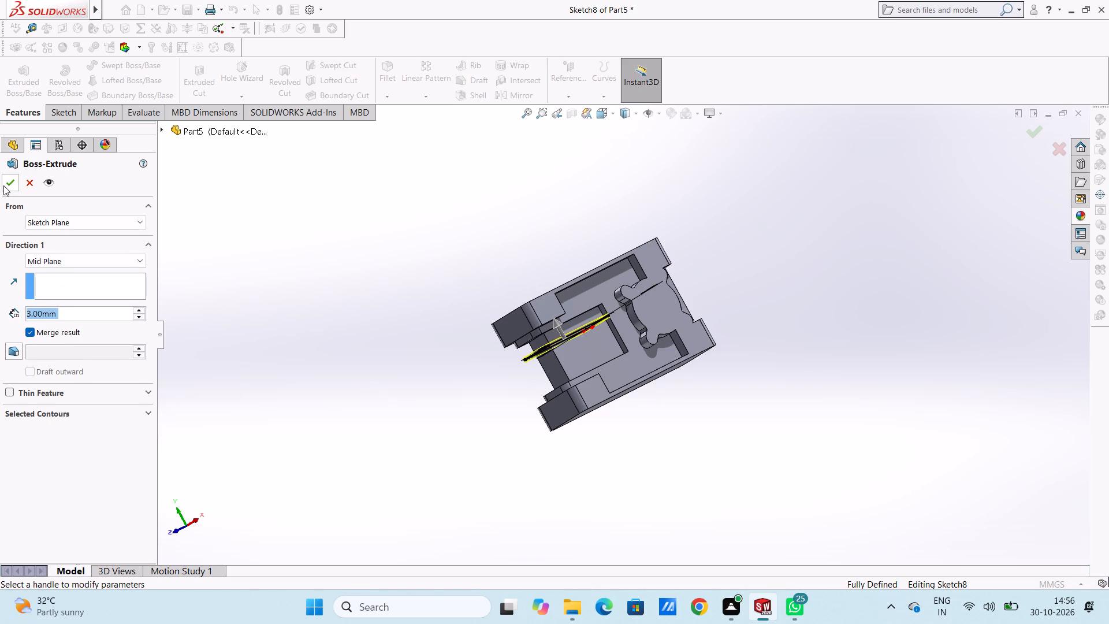
click(6, 187)
click(328, 302)
middle_drag(335, 304, 346, 303)
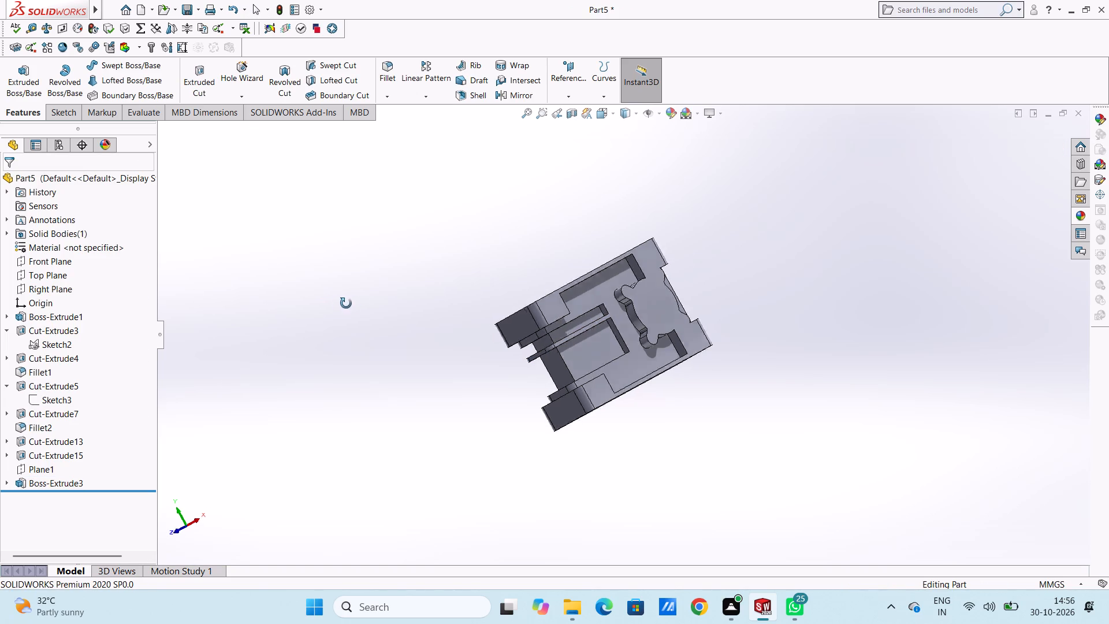
middle_drag(346, 303, 299, 320)
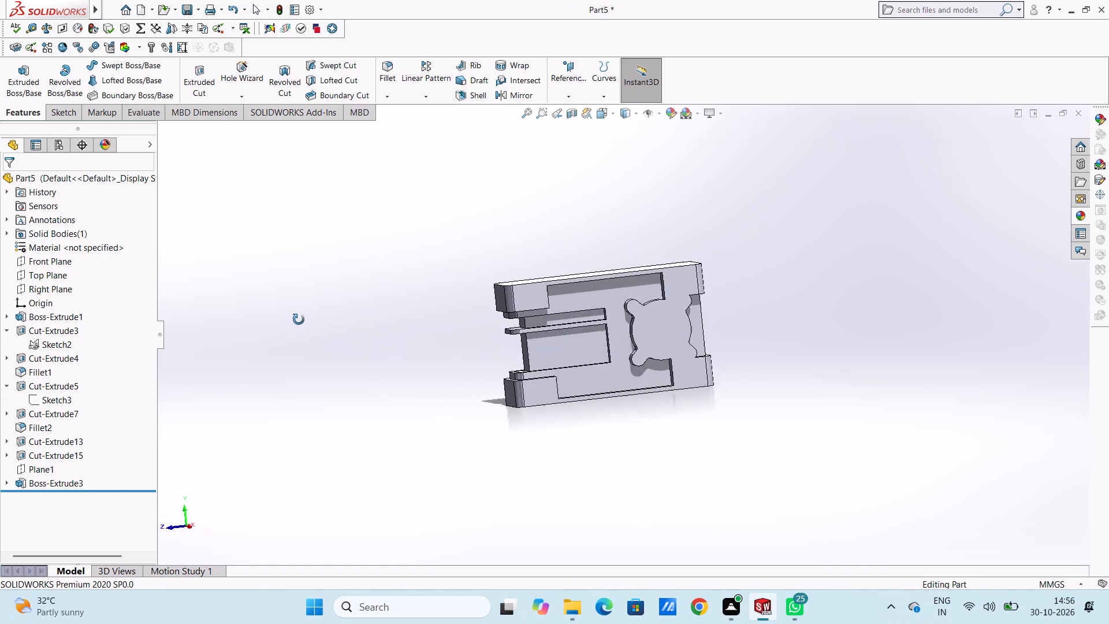
Examine the extruded divider plate inside the slotted block from several angles.
middle_drag(299, 320, 307, 302)
middle_drag(338, 329, 326, 328)
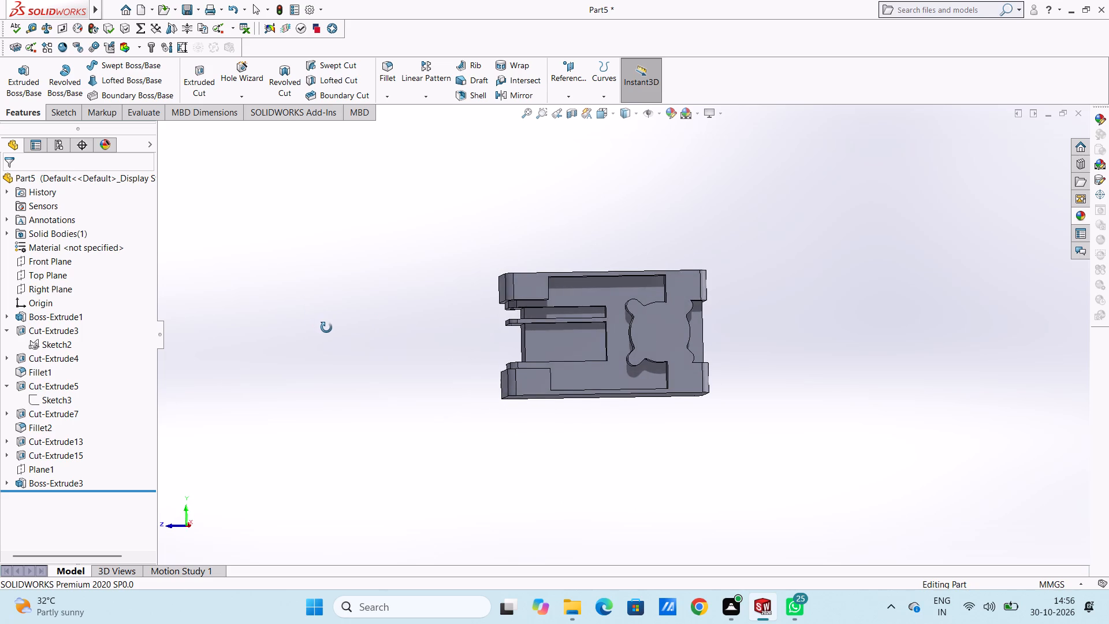
middle_drag(326, 328, 330, 331)
middle_click(330, 331)
middle_drag(330, 331, 314, 332)
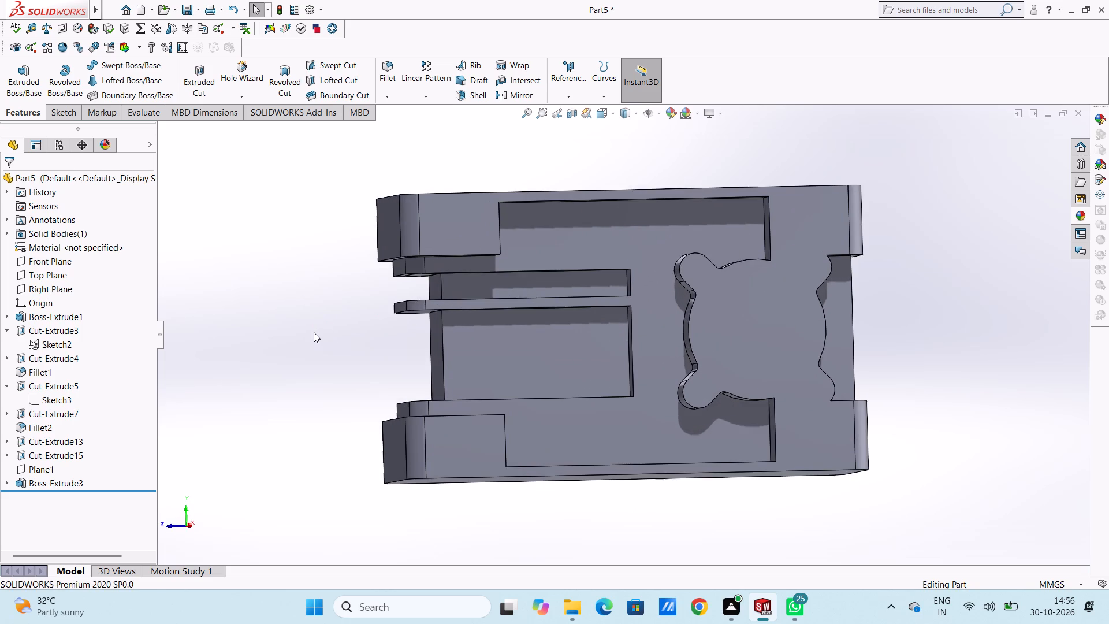
scroll(374, 290, up, 4)
middle_drag(397, 311, 390, 320)
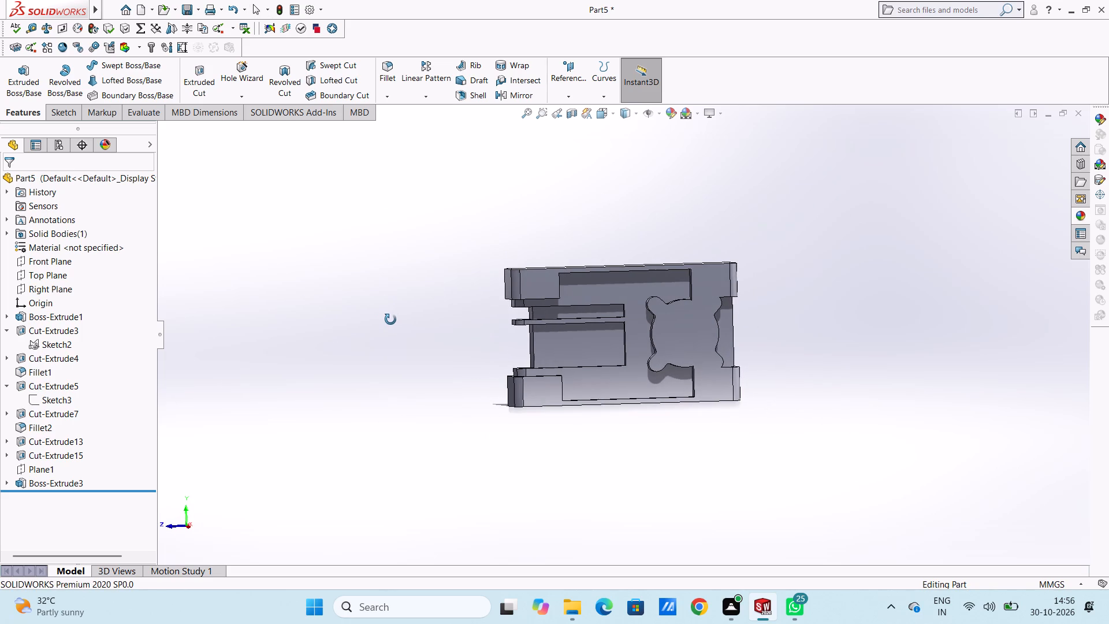
middle_drag(390, 320, 382, 314)
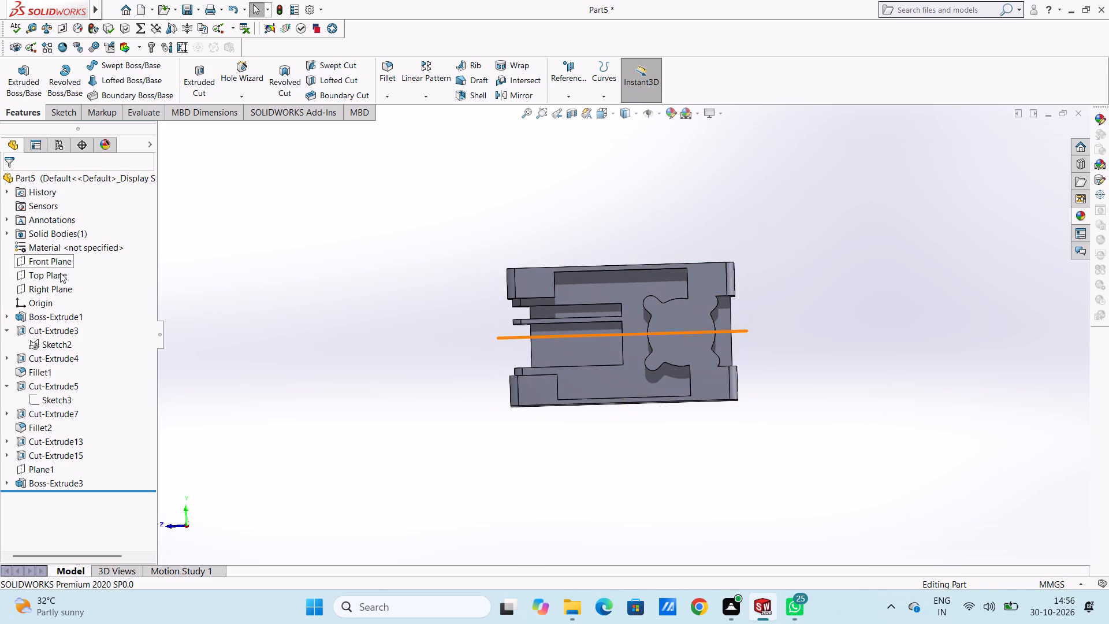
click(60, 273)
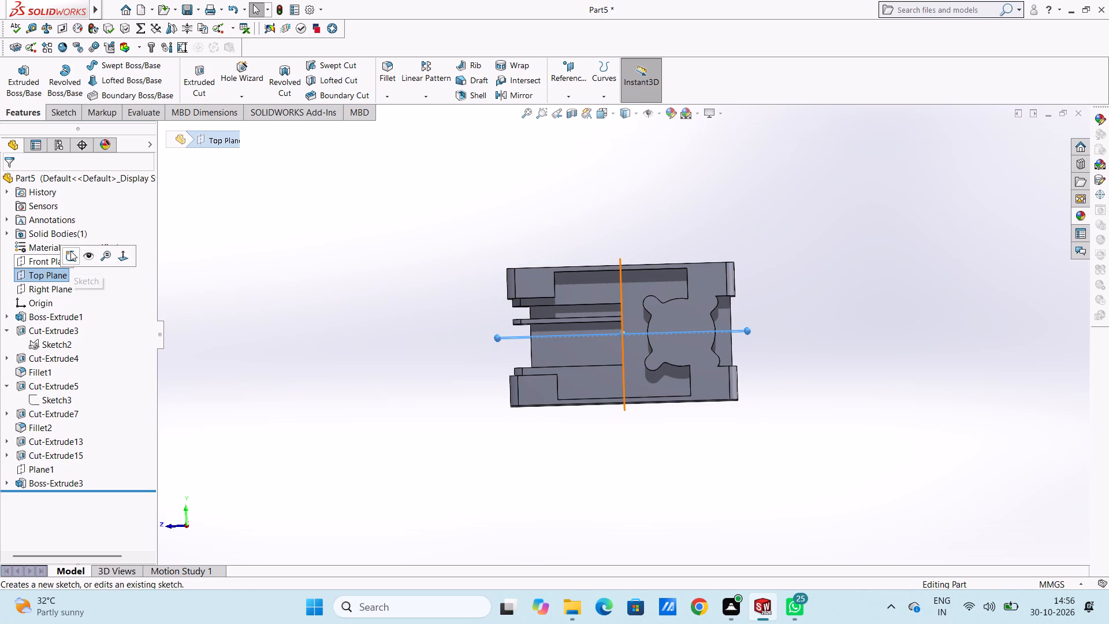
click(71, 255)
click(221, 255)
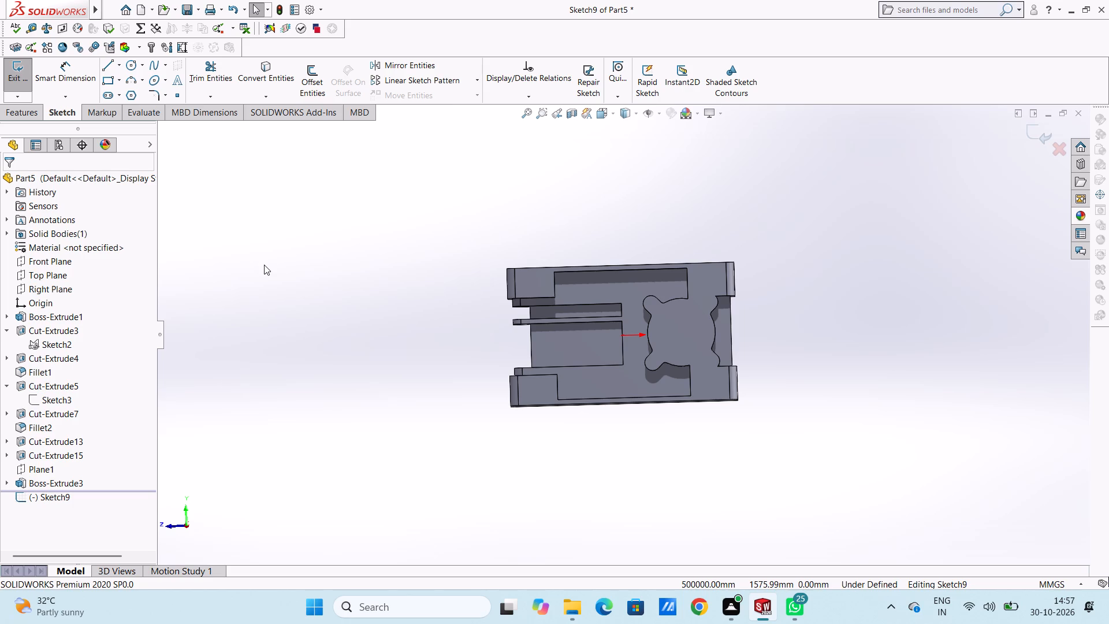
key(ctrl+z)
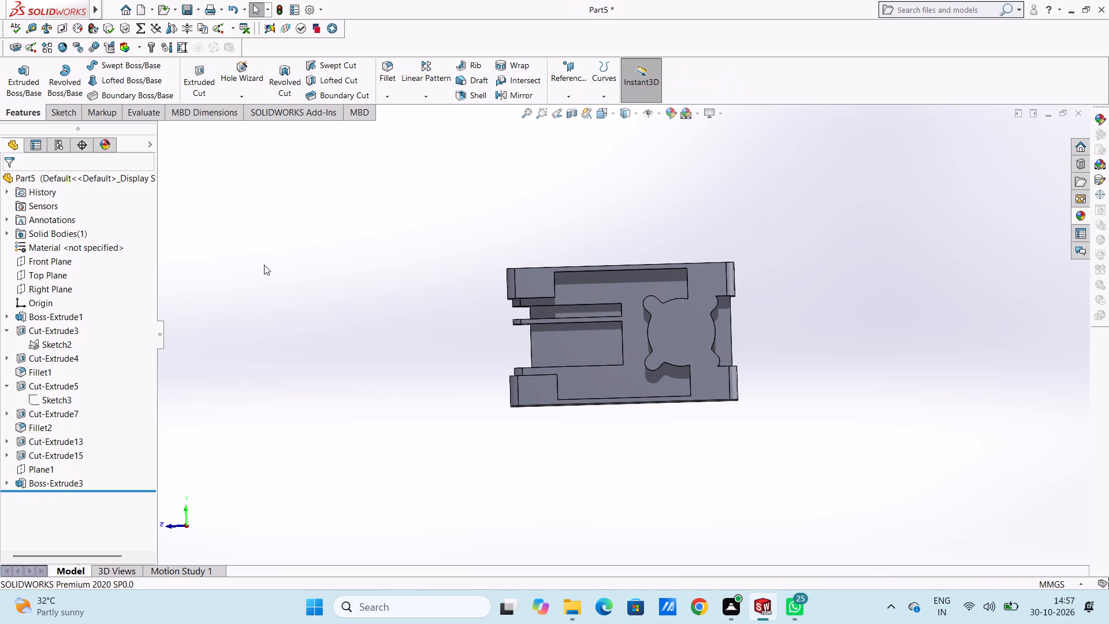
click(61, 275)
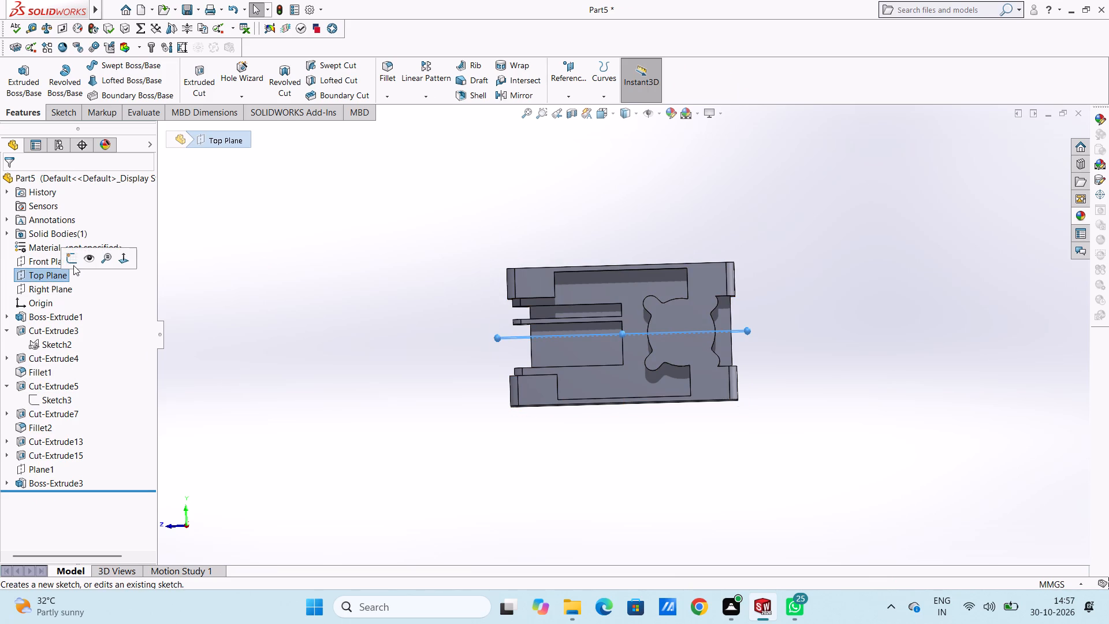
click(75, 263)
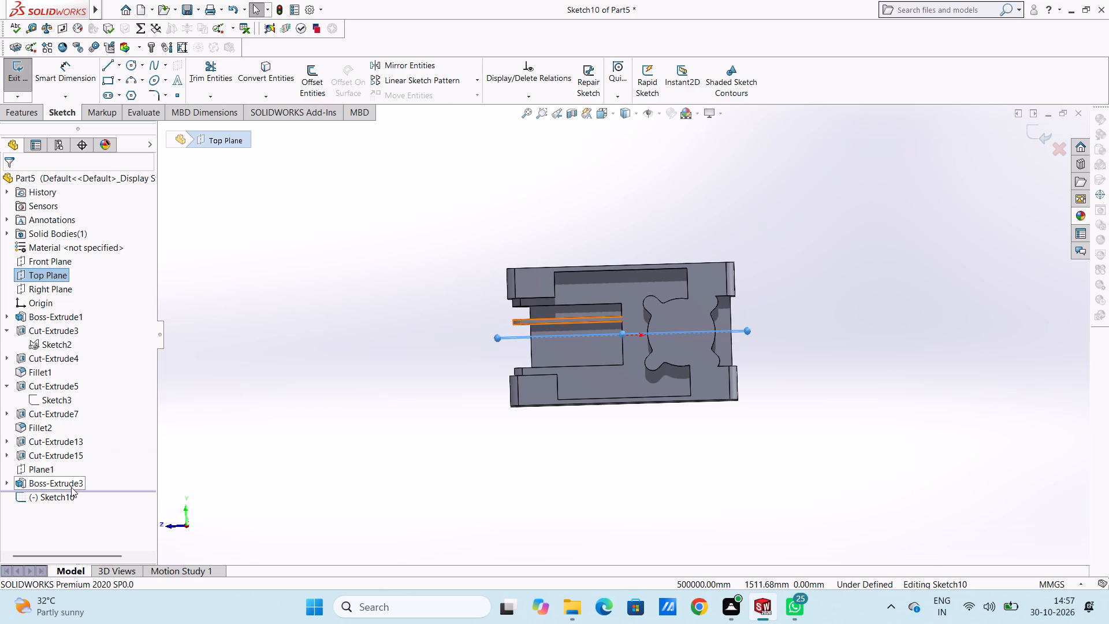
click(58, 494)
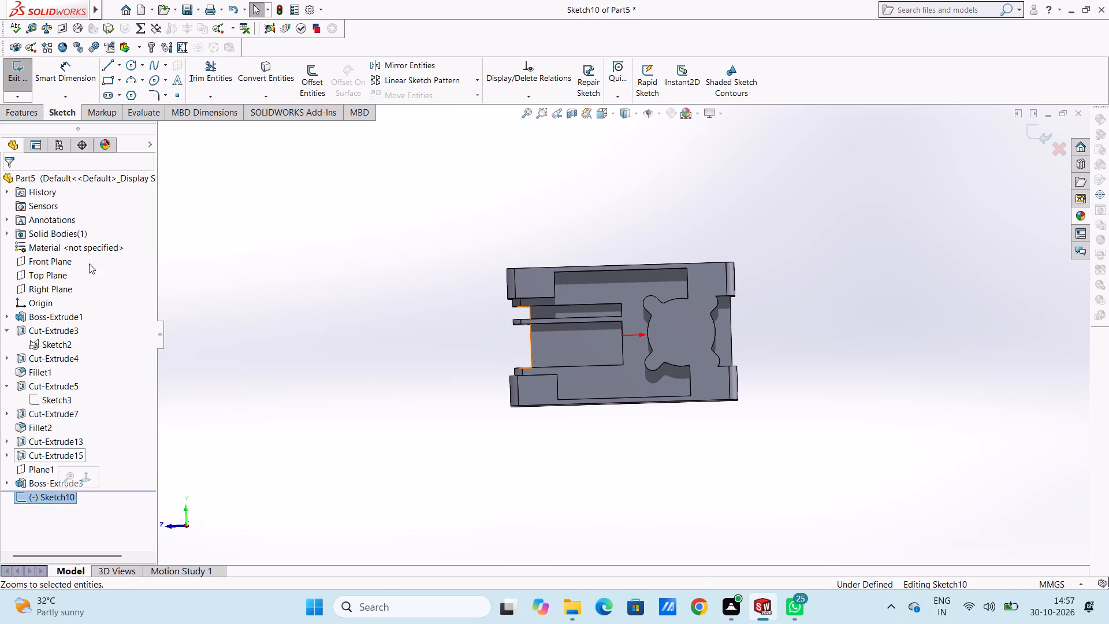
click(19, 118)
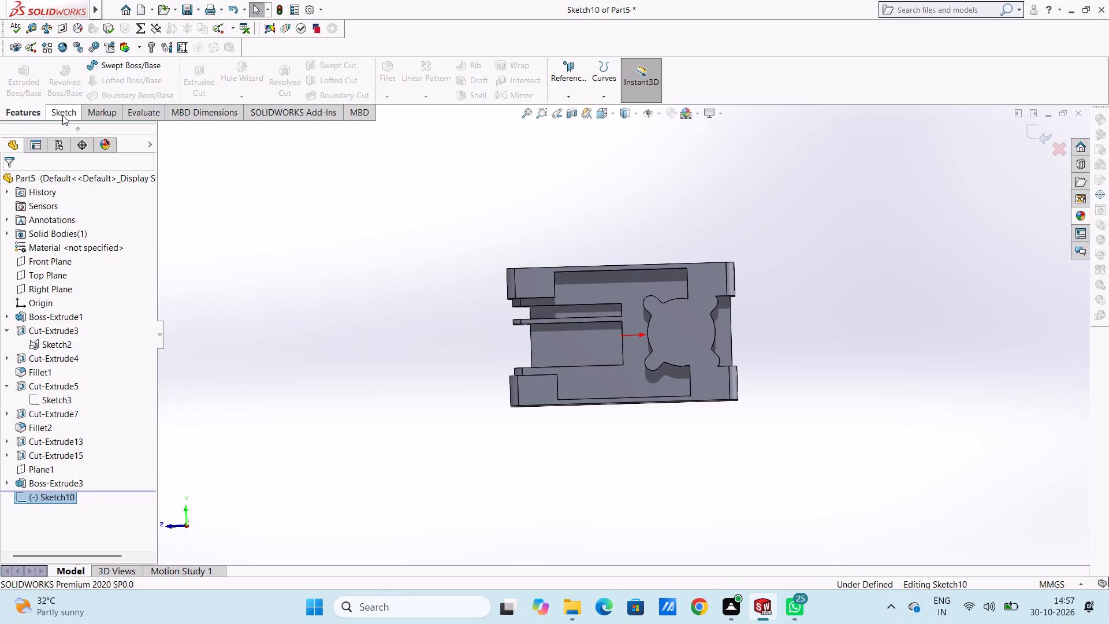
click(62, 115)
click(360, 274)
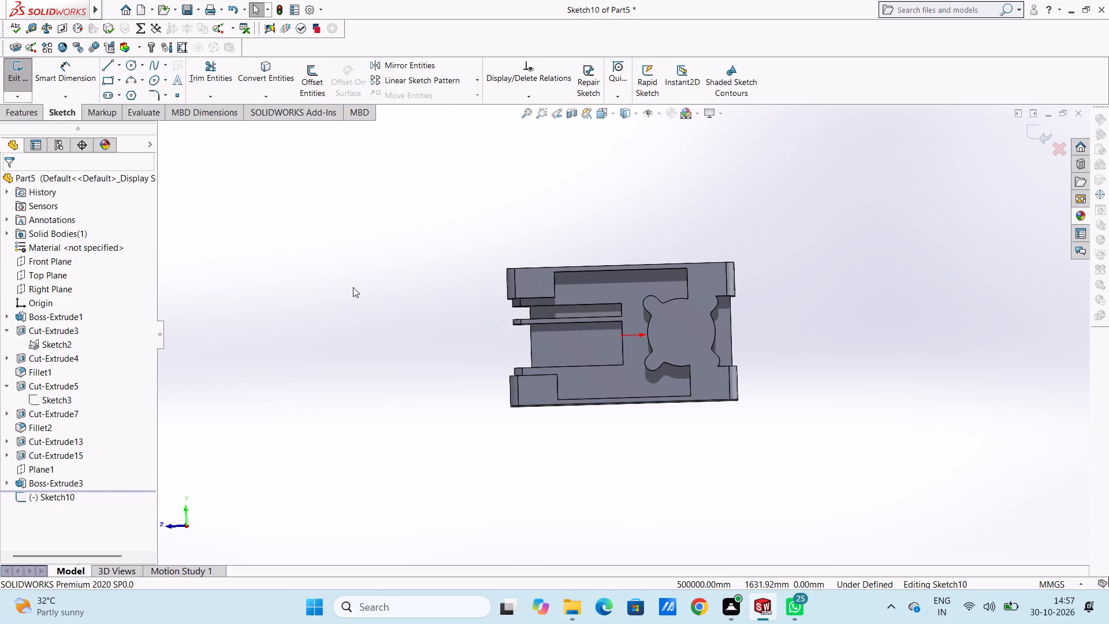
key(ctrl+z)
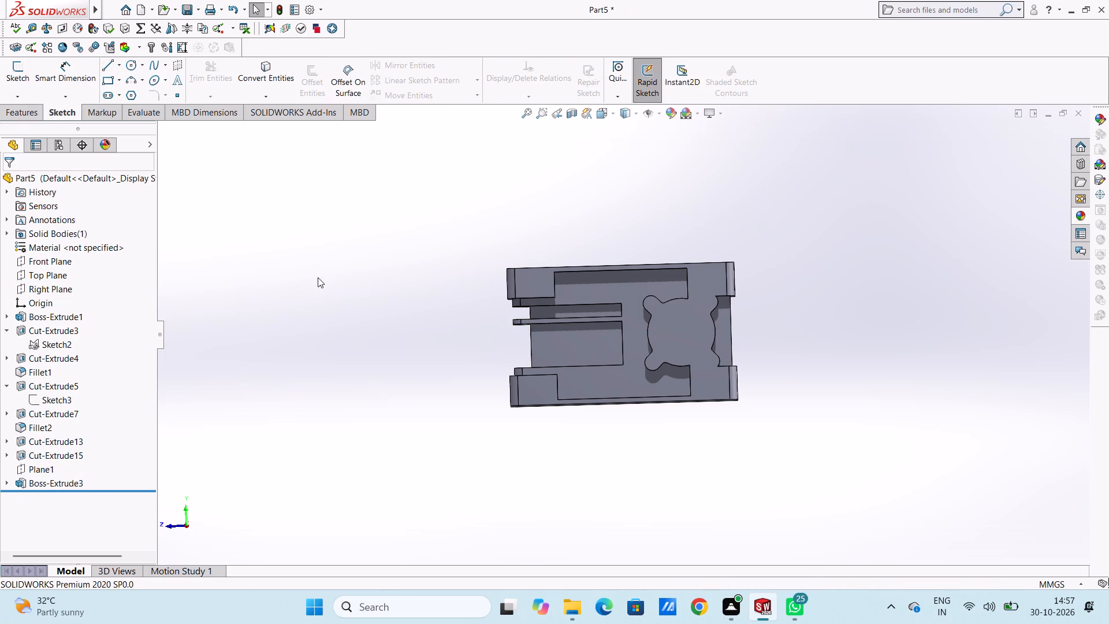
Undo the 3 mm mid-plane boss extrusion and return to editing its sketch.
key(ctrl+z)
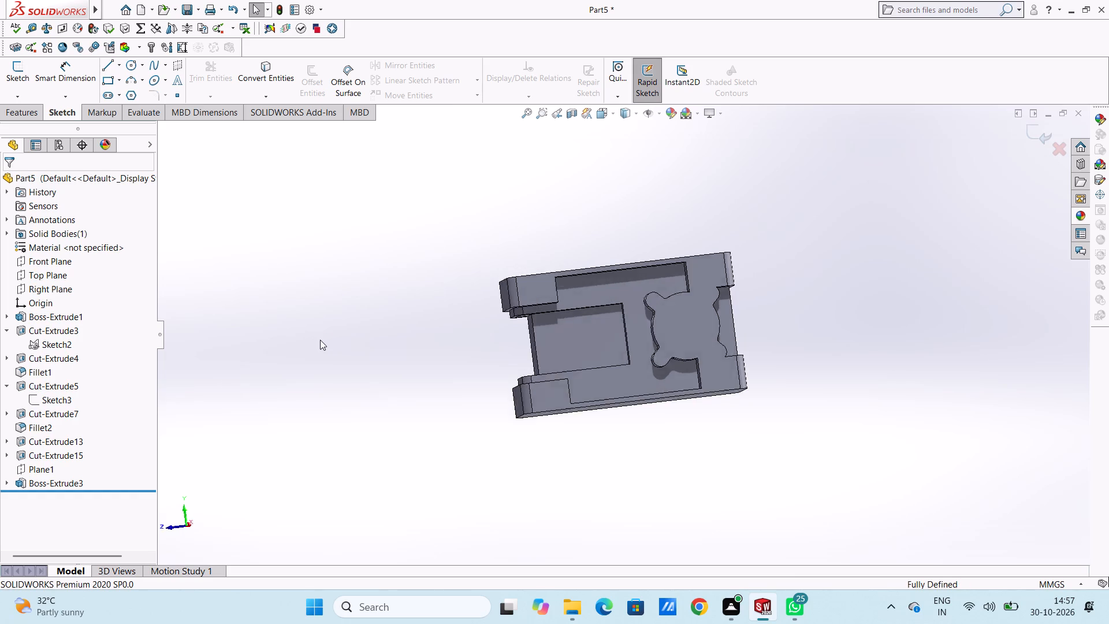
Extrude the divider plate sketch as a boss, Mid Plane, 3 mm deep, with Merge result on.
middle_drag(387, 343, 310, 407)
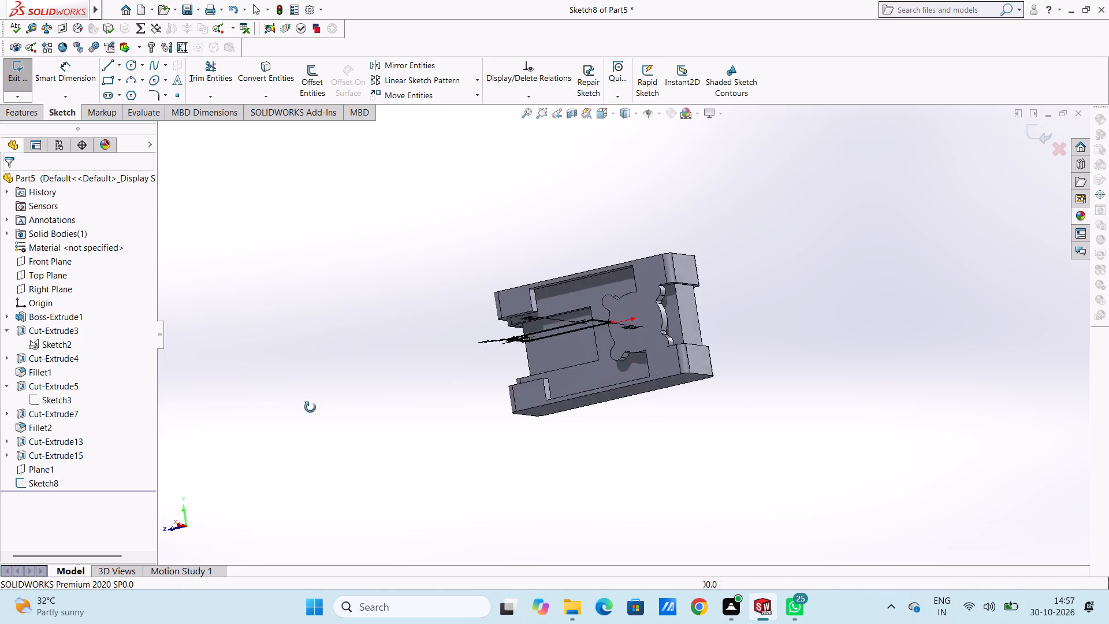
middle_drag(310, 407, 385, 445)
click(14, 119)
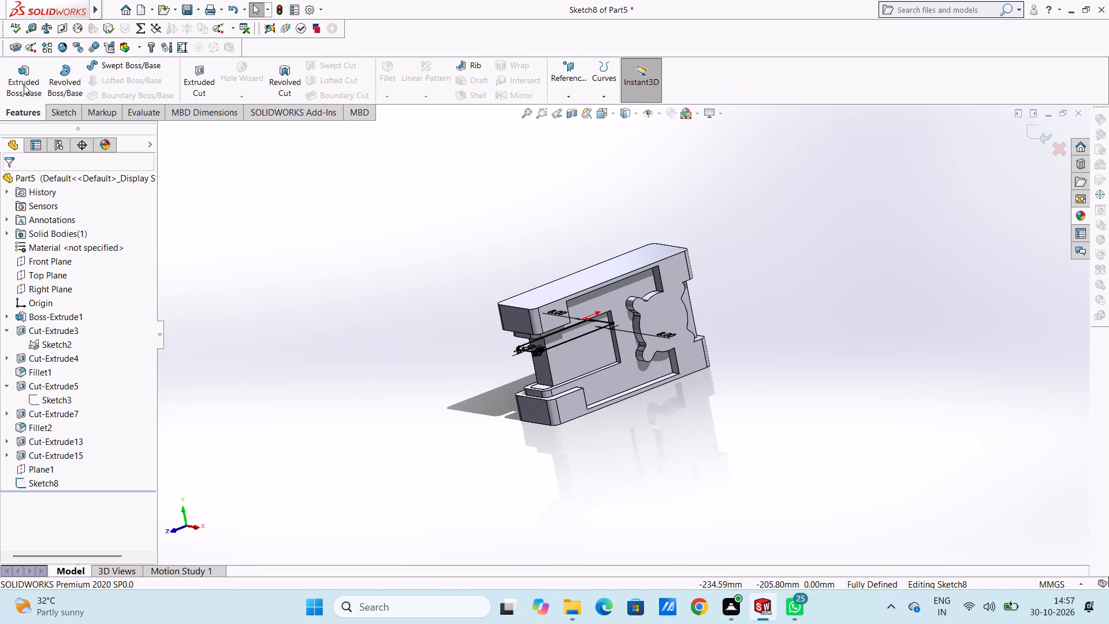
click(24, 79)
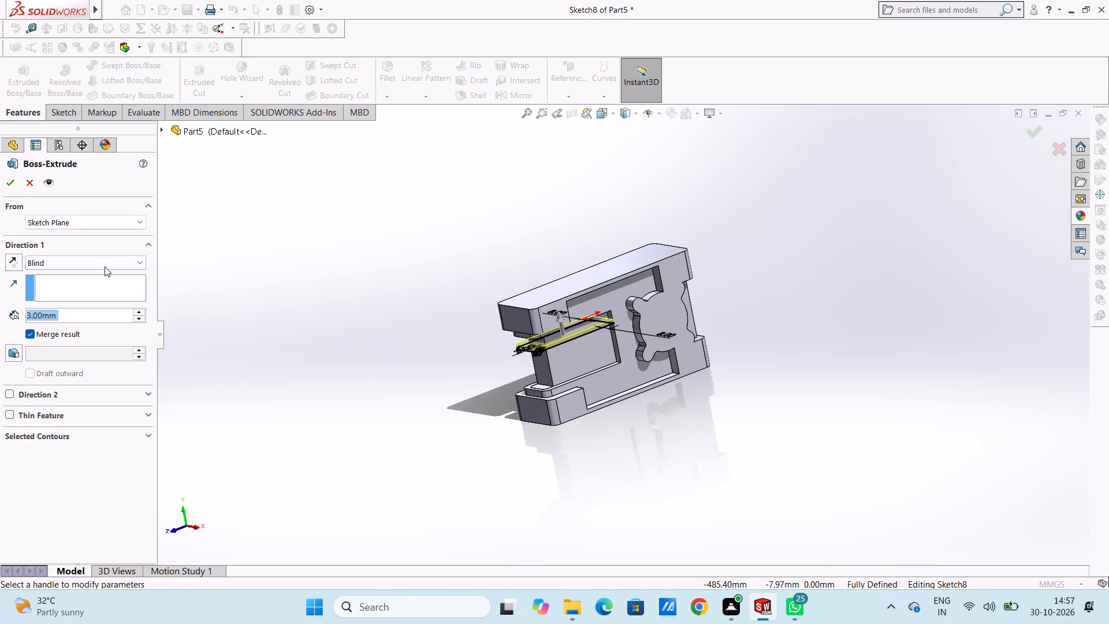
click(105, 264)
click(79, 343)
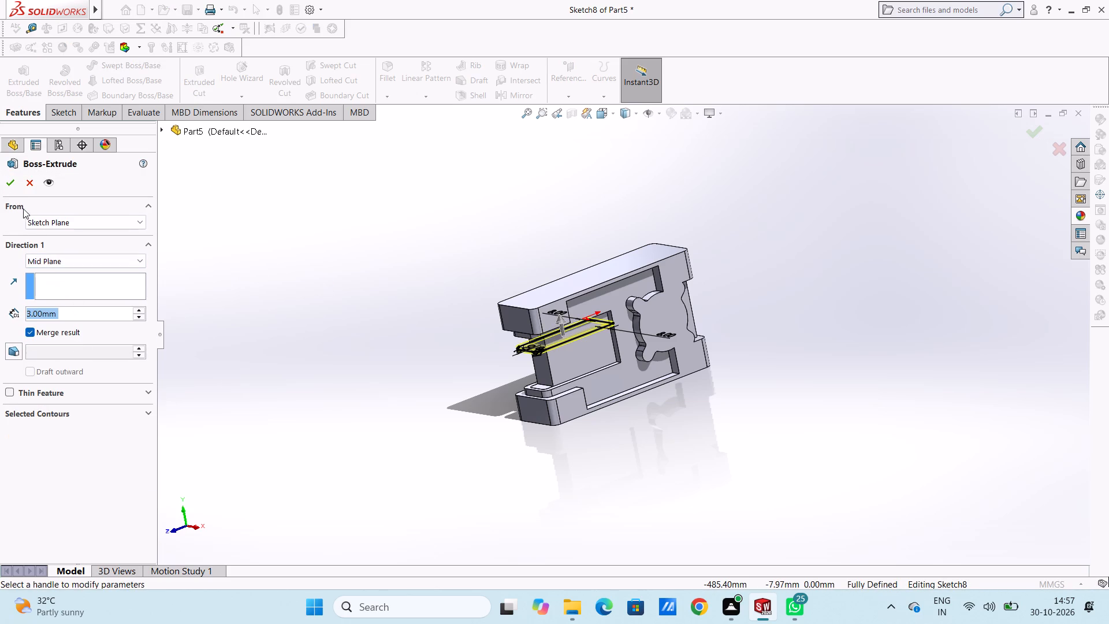
click(11, 183)
click(329, 281)
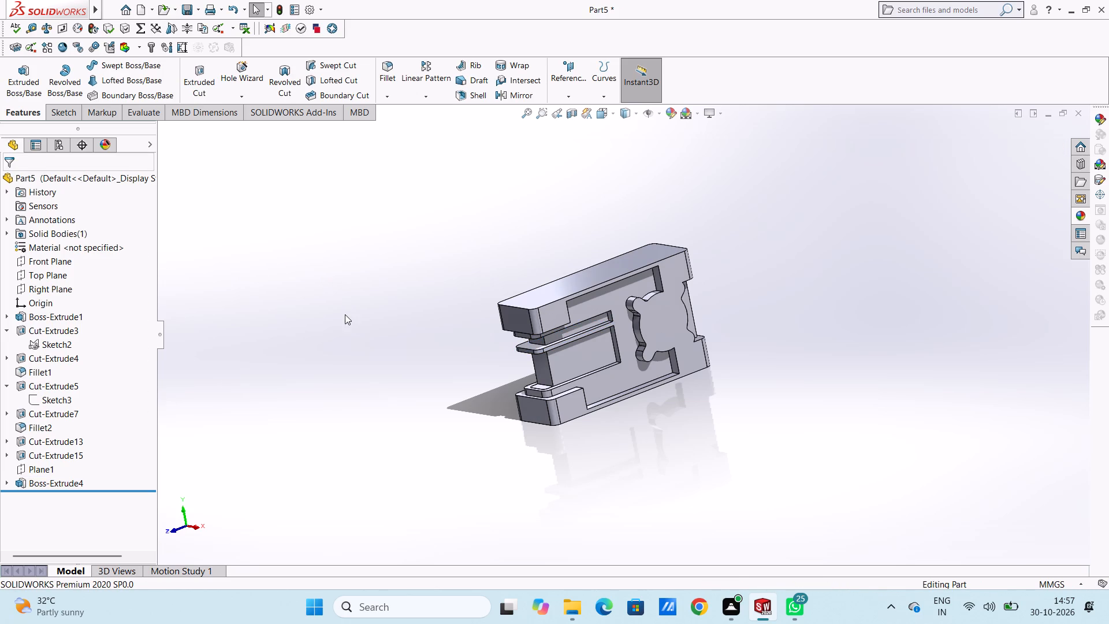
Create a reference plane from the Top Plane with an offset distance of 0 mm.
middle_drag(345, 314, 347, 299)
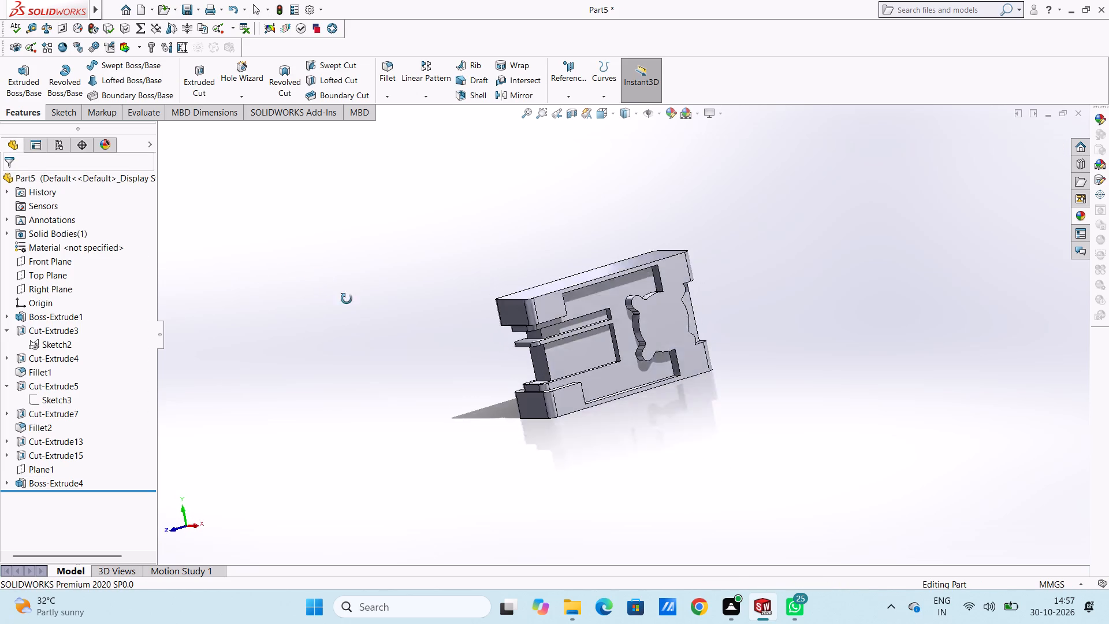
middle_drag(347, 299, 358, 278)
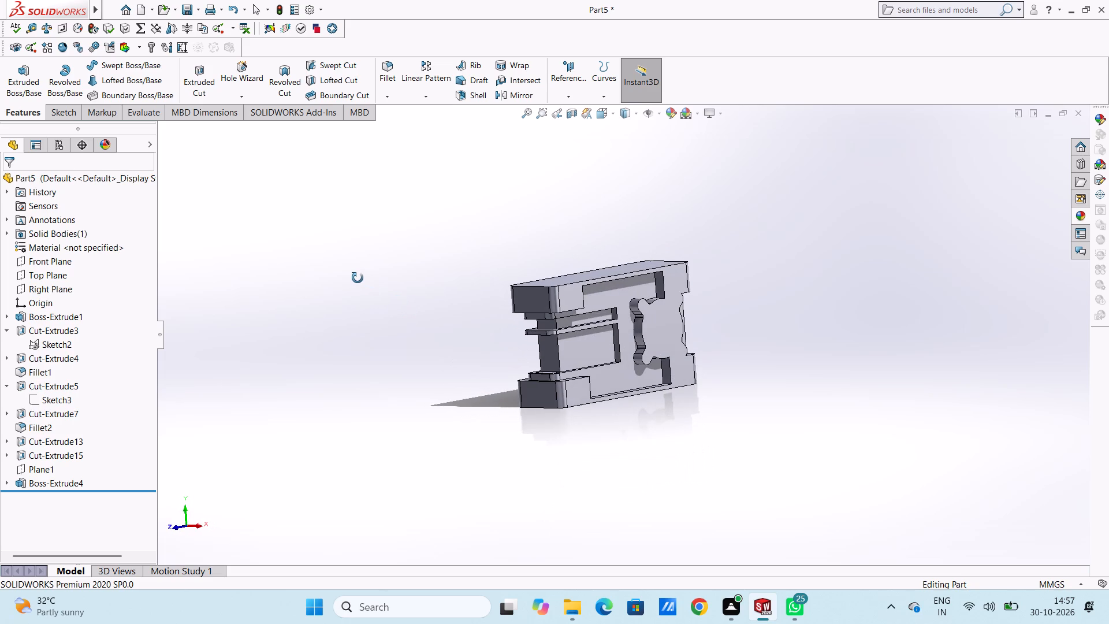
middle_drag(358, 278, 396, 268)
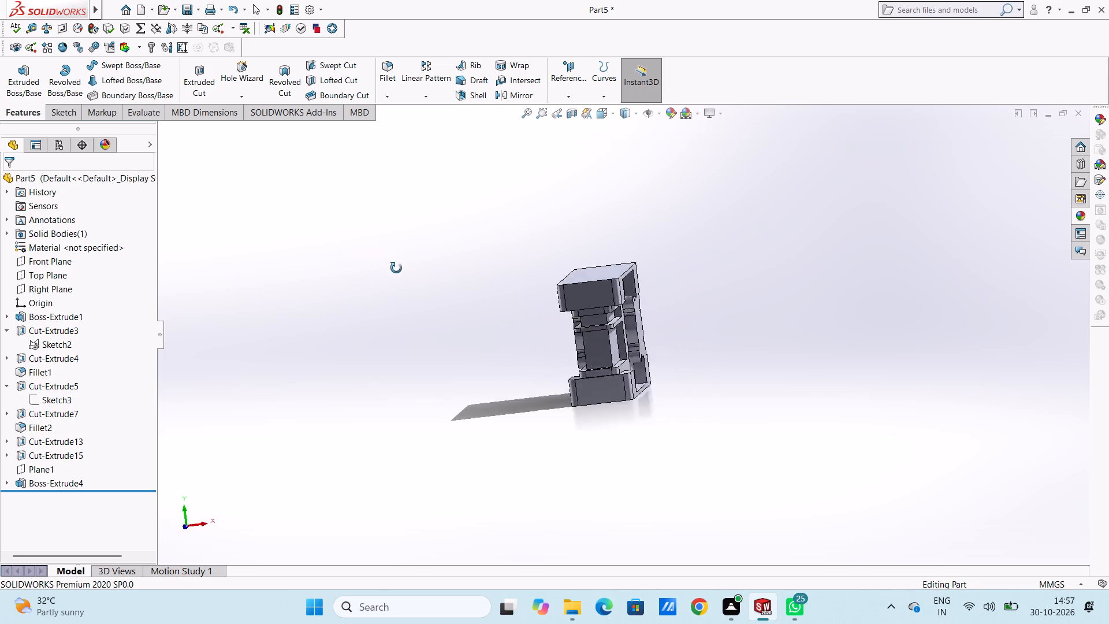
middle_drag(396, 268, 339, 281)
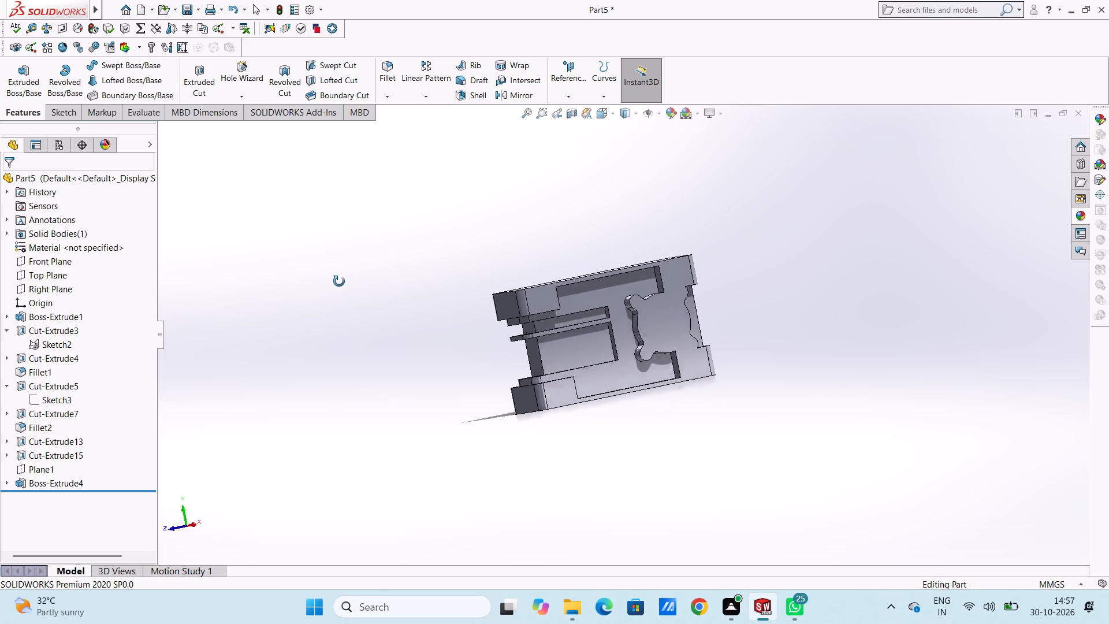
middle_drag(339, 281, 364, 287)
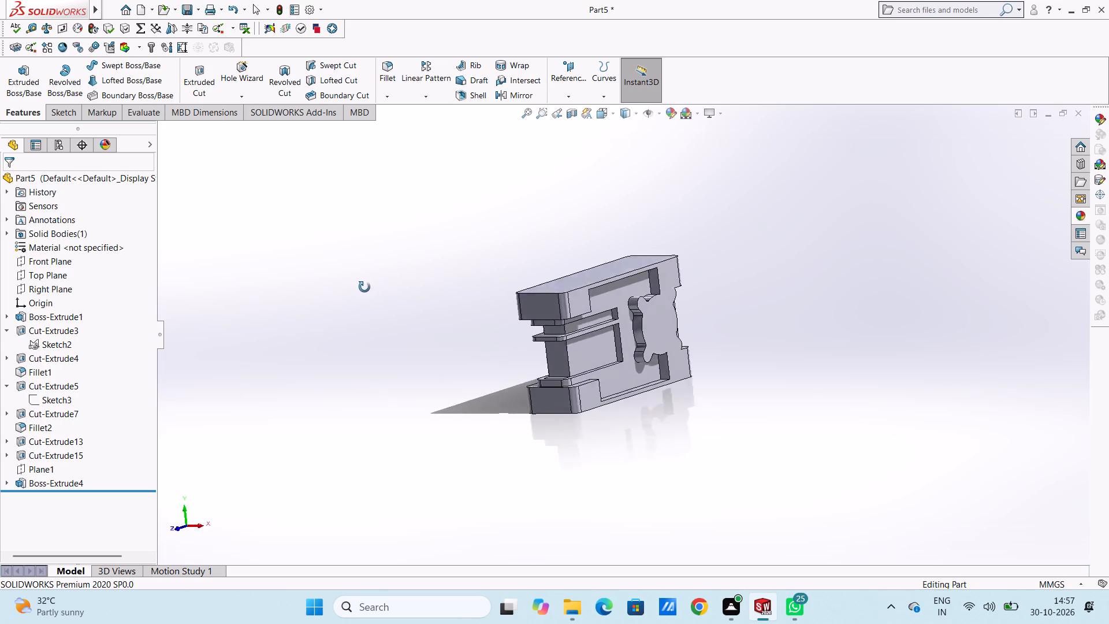
middle_drag(364, 287, 332, 296)
click(560, 73)
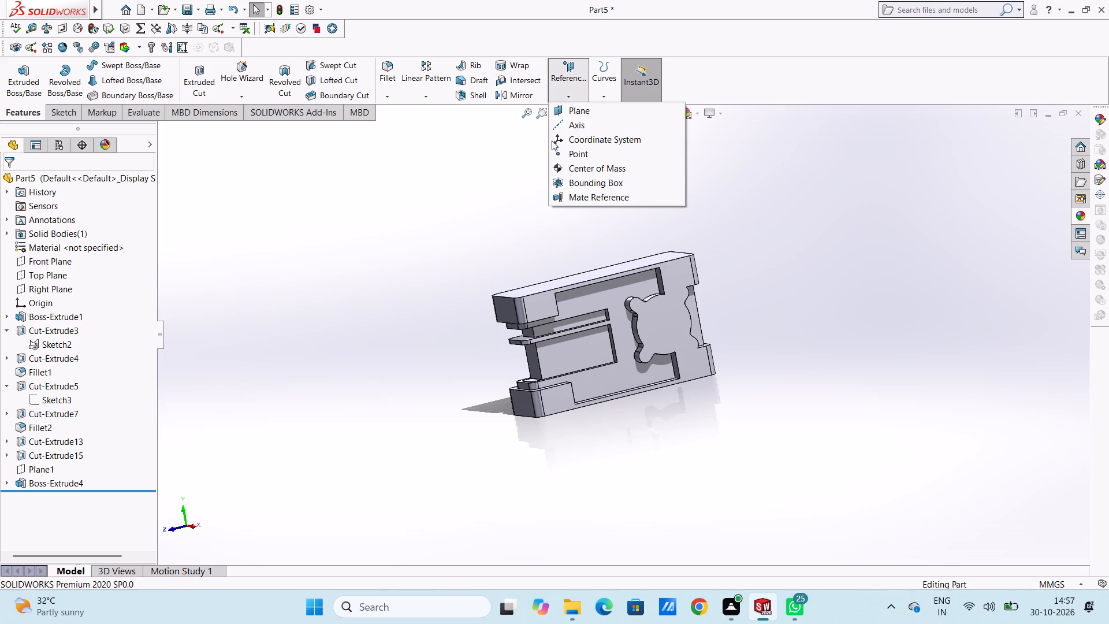
click(572, 107)
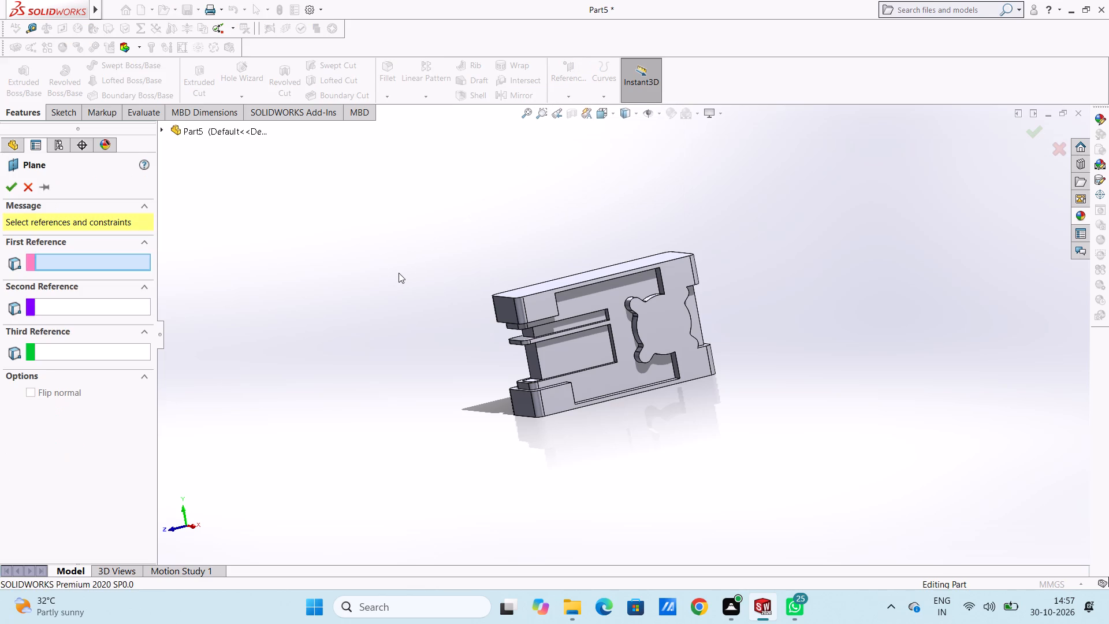
click(211, 132)
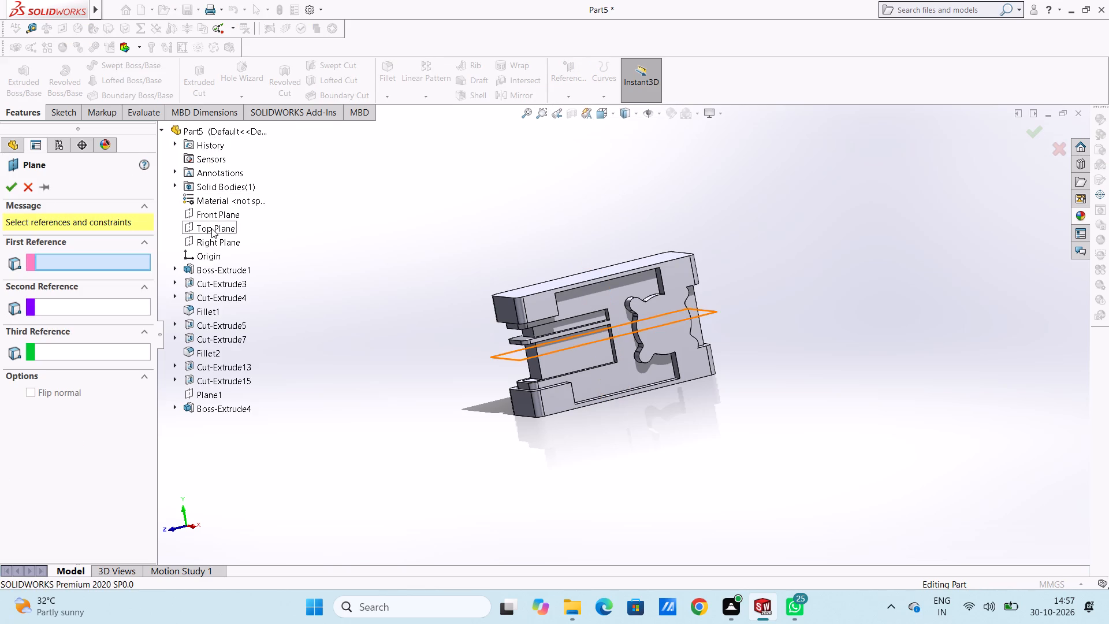
click(212, 229)
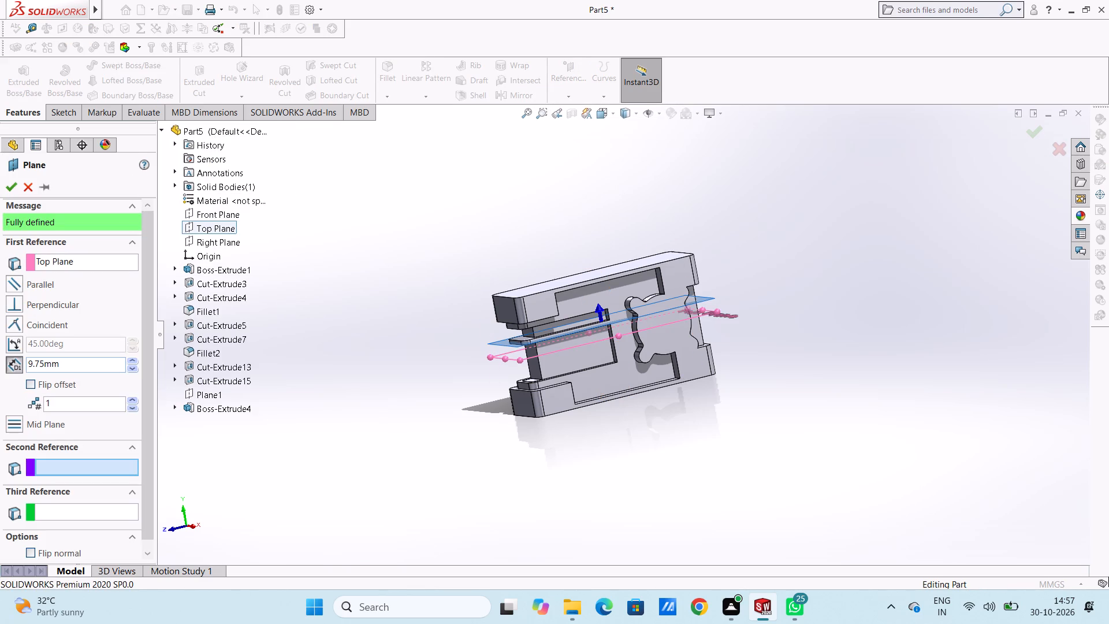
double_click(95, 365)
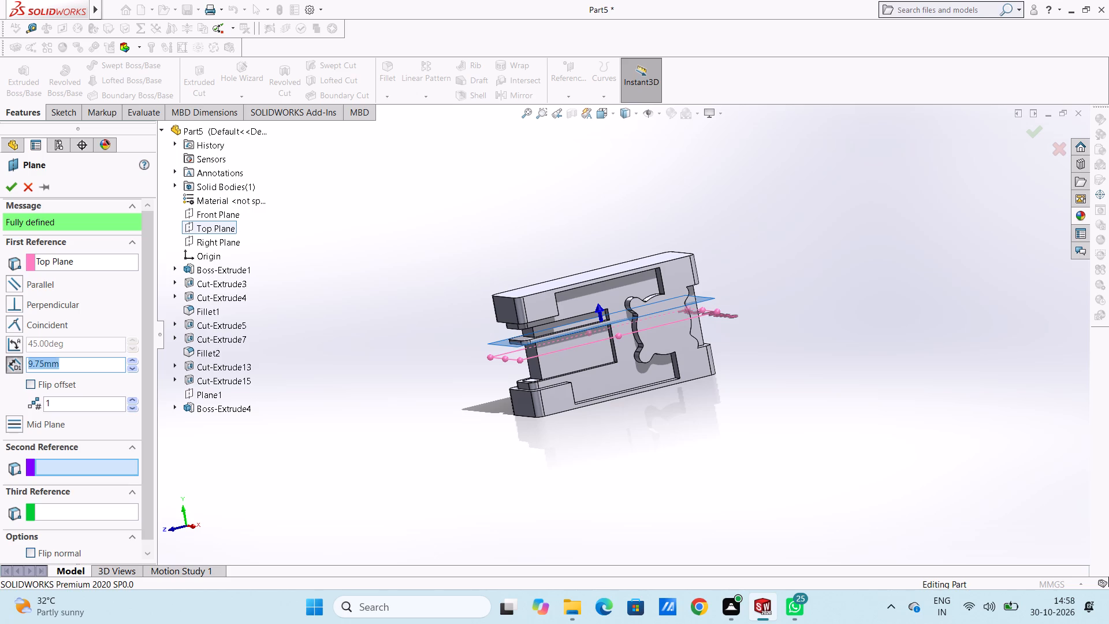
key(0)
key(Return)
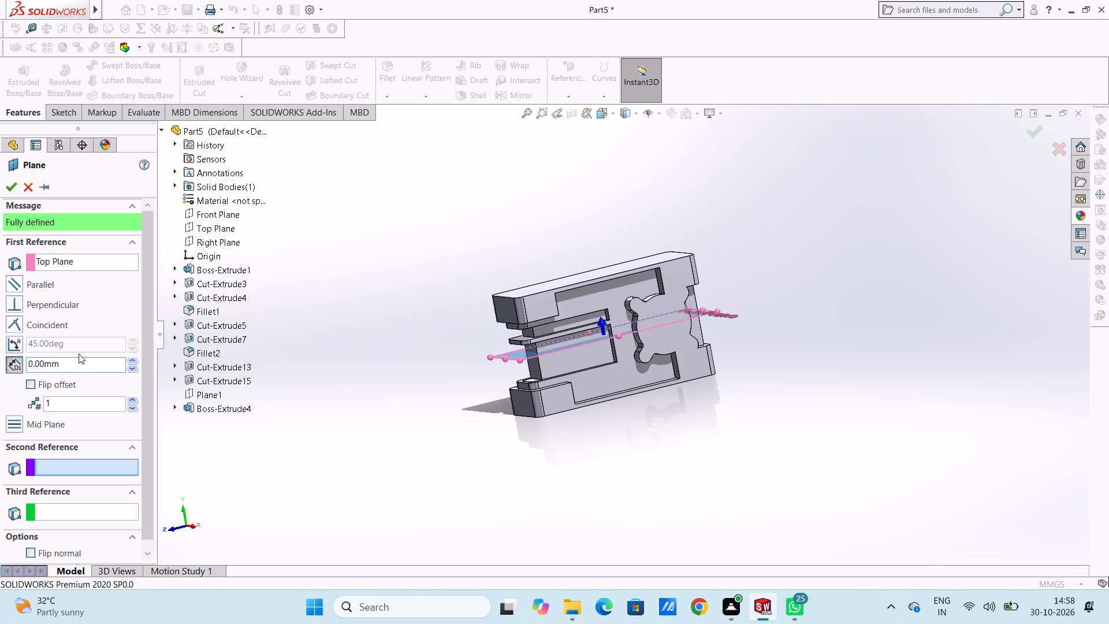
click(9, 187)
click(392, 328)
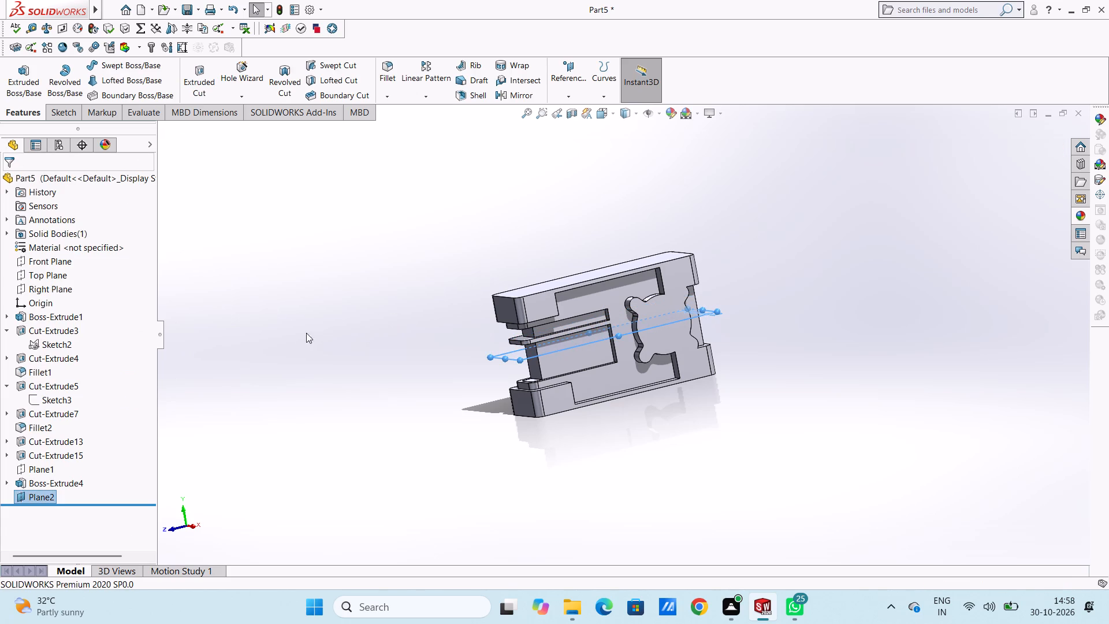
Extrude Sketch8 as a boss starting from Plane2, Mid Plane, 3 mm deep, with Merge result on.
click(5, 481)
click(51, 494)
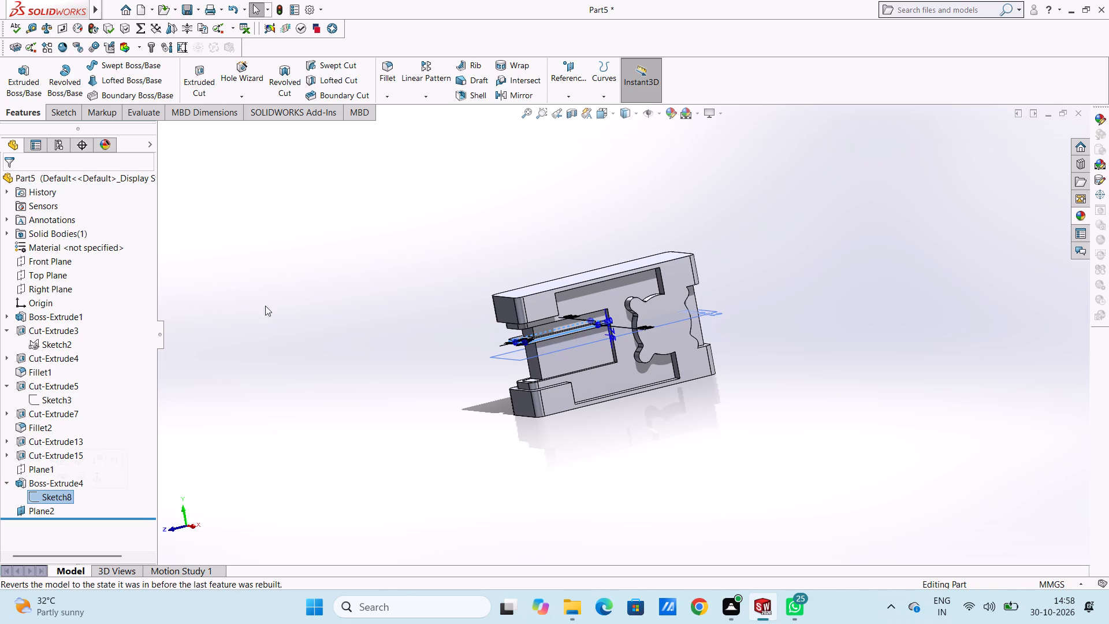
click(17, 72)
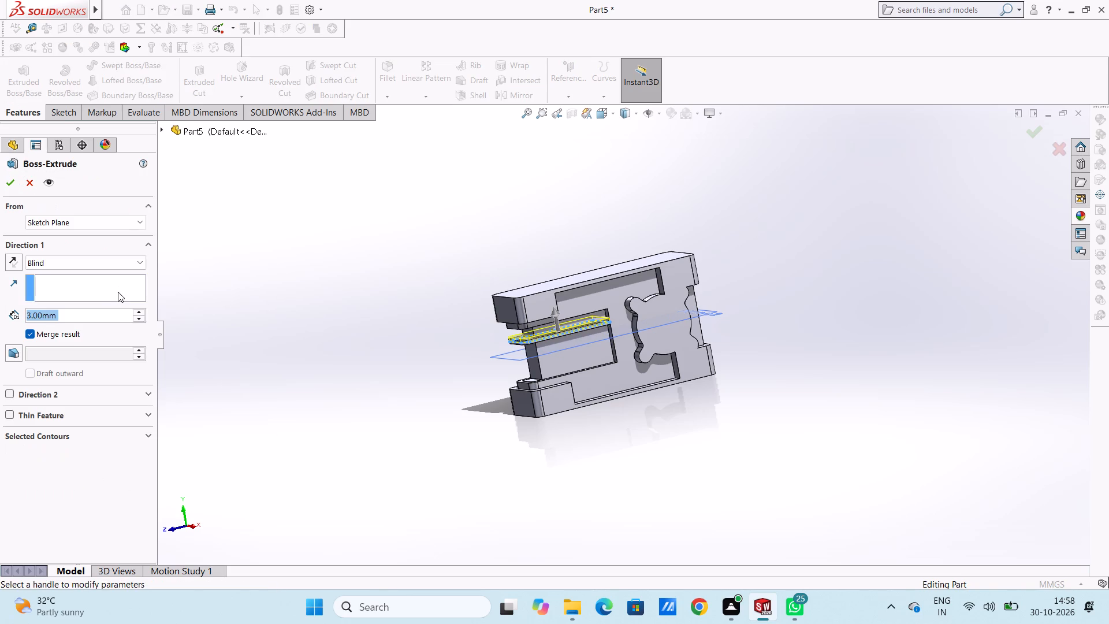
click(107, 220)
click(101, 245)
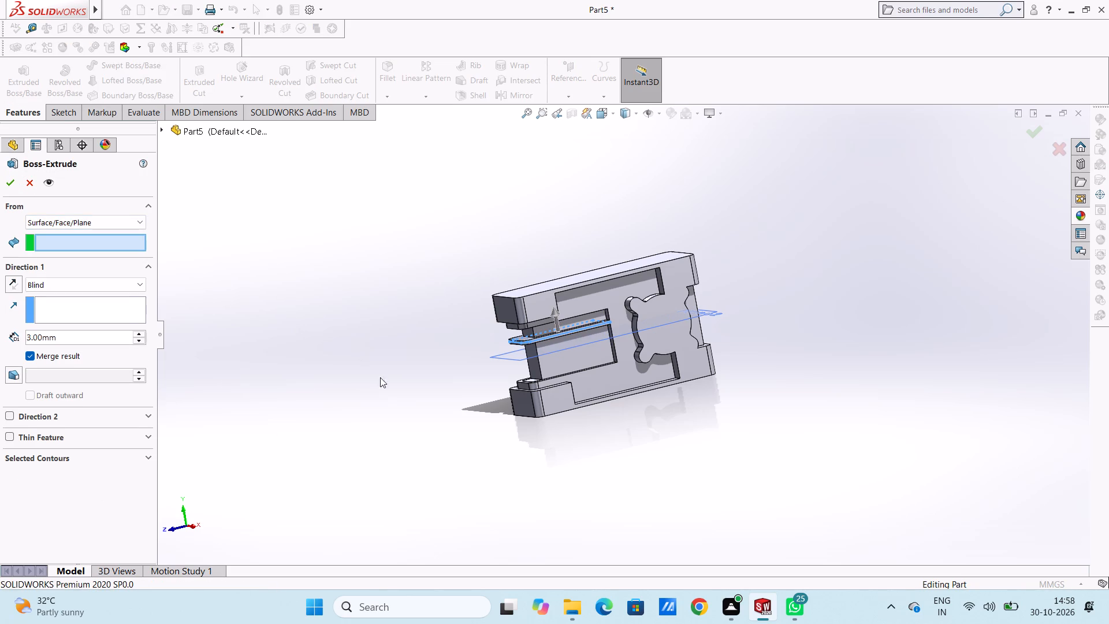
click(516, 359)
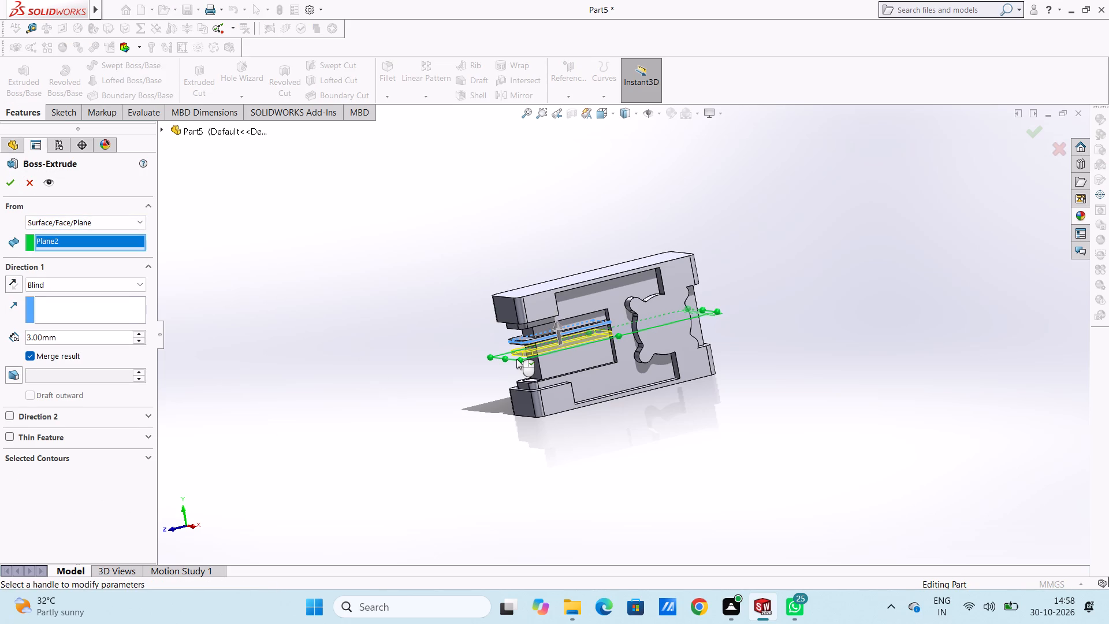
click(75, 283)
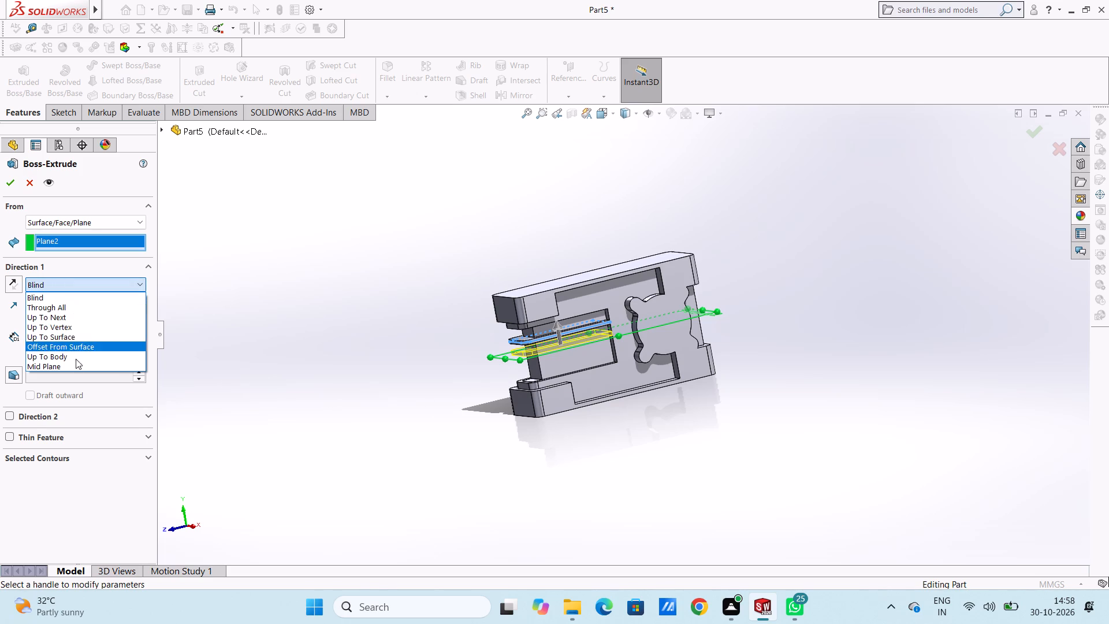
click(75, 366)
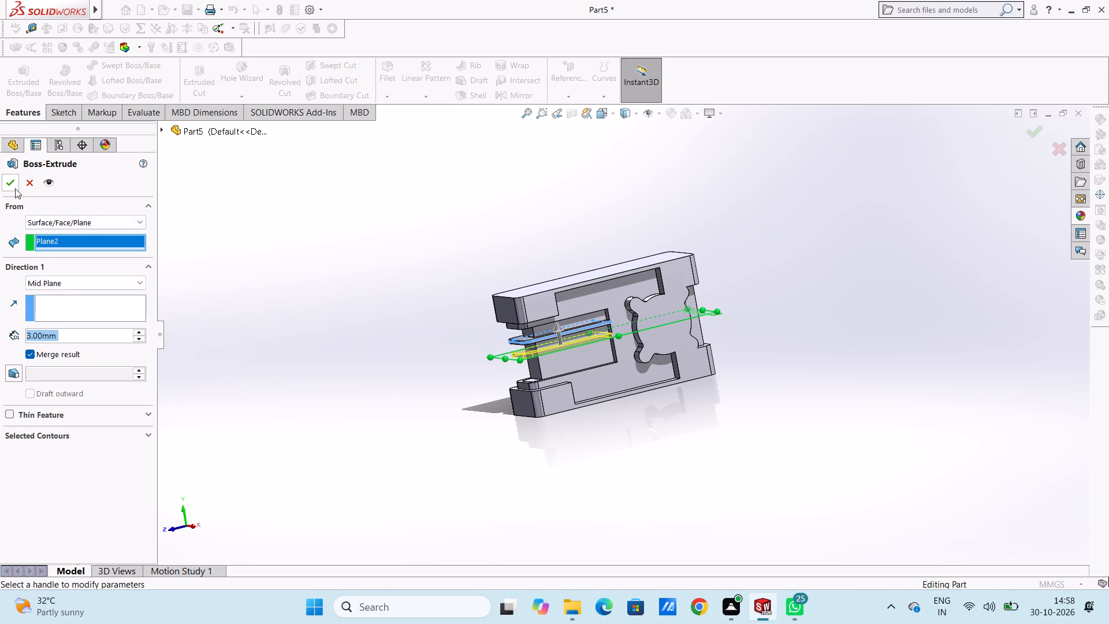
click(15, 188)
click(436, 347)
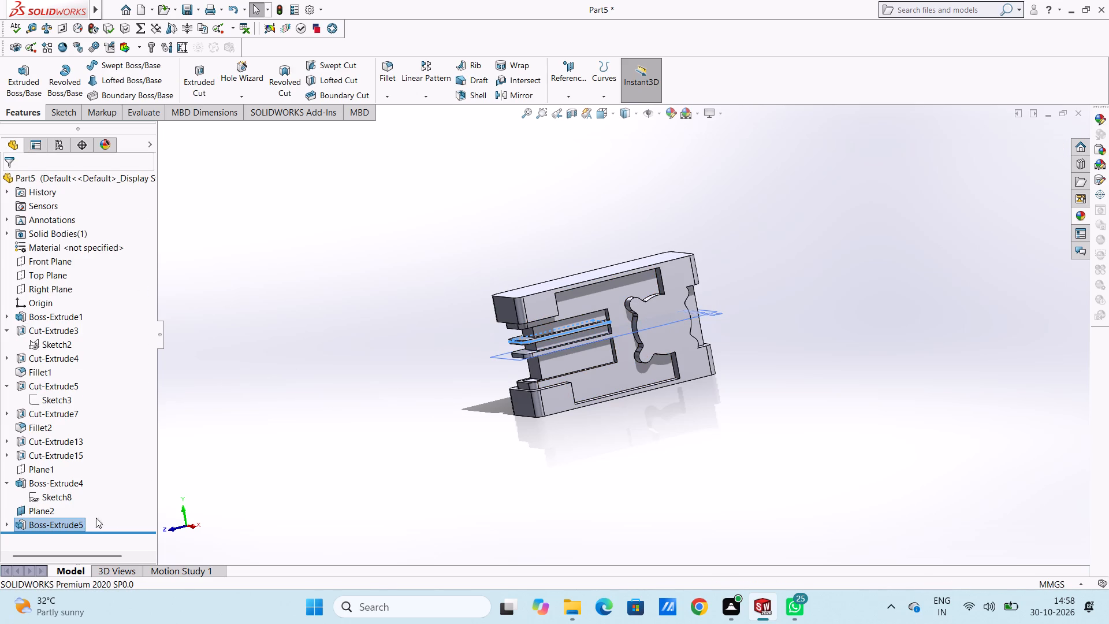
Hide Plane2.
click(58, 507)
click(52, 510)
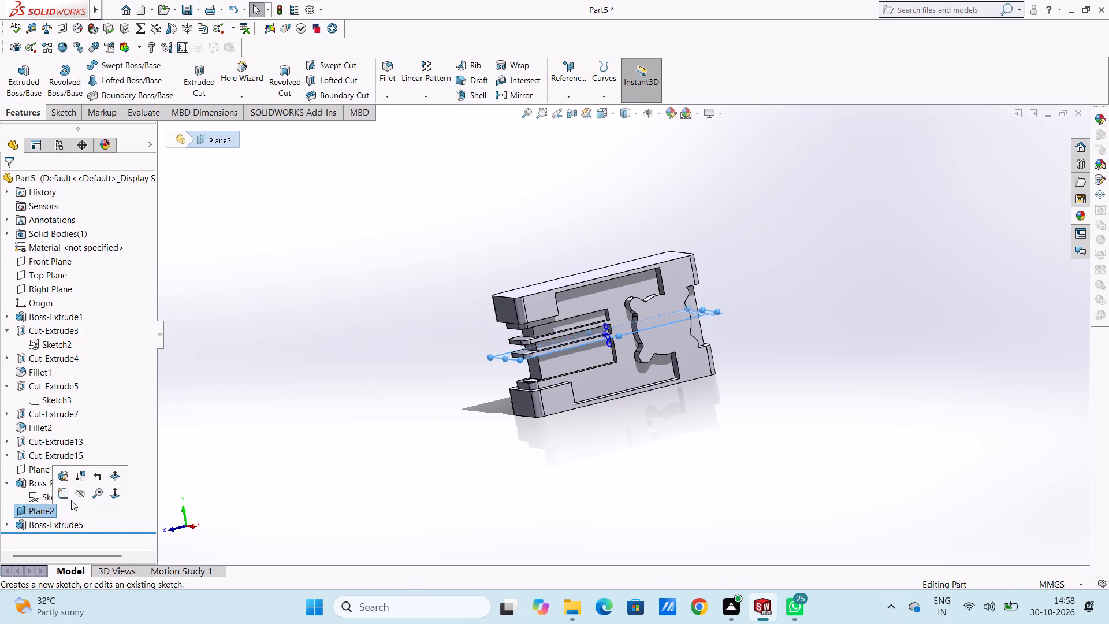
click(78, 493)
Create a reference plane from the Top Plane with a 9.5 mm offset distance and Flip offset on.
middle_drag(258, 402, 289, 340)
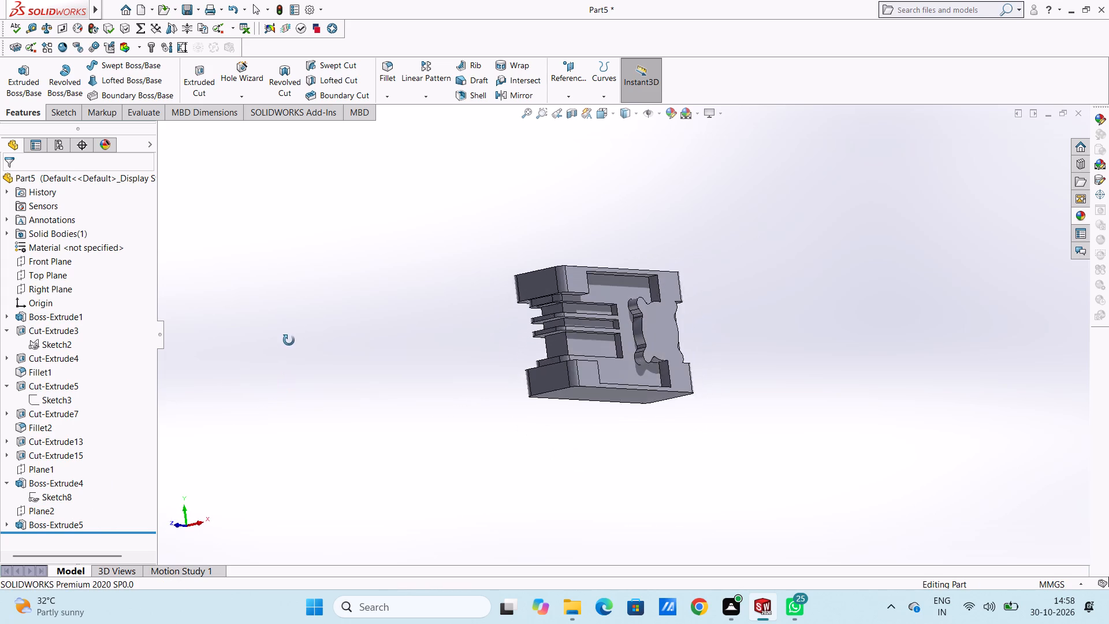
middle_drag(289, 340, 263, 363)
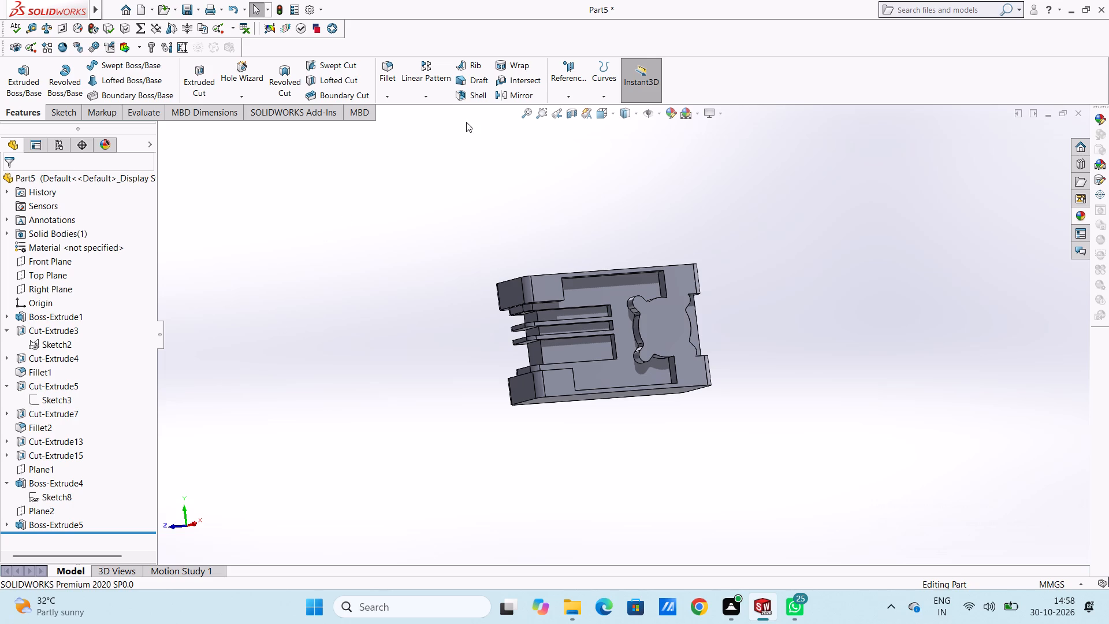
click(563, 78)
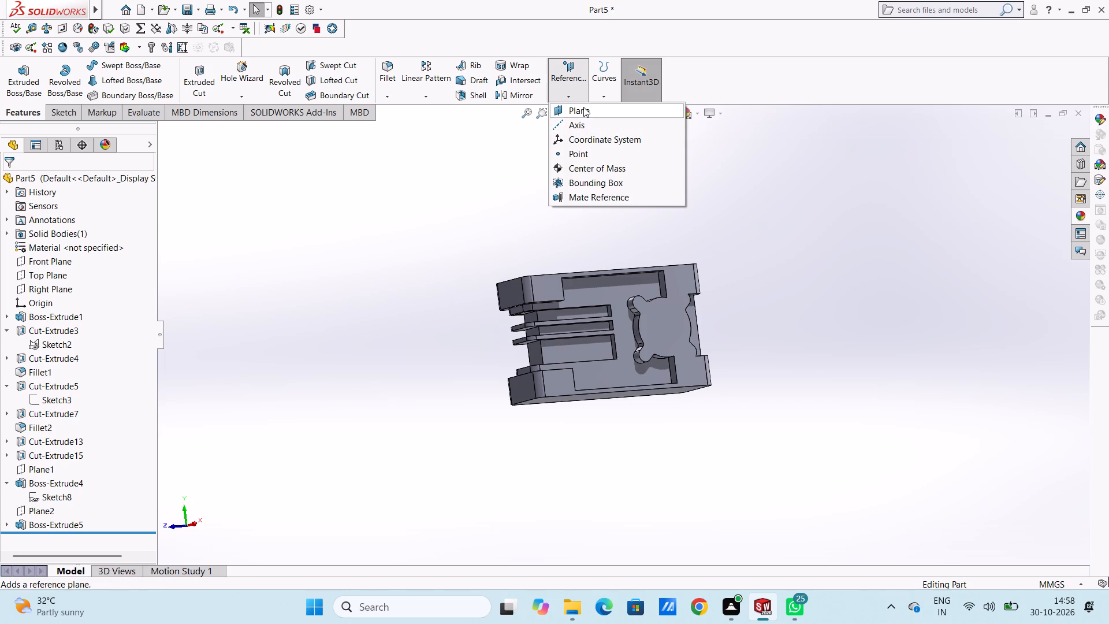
click(583, 107)
click(199, 130)
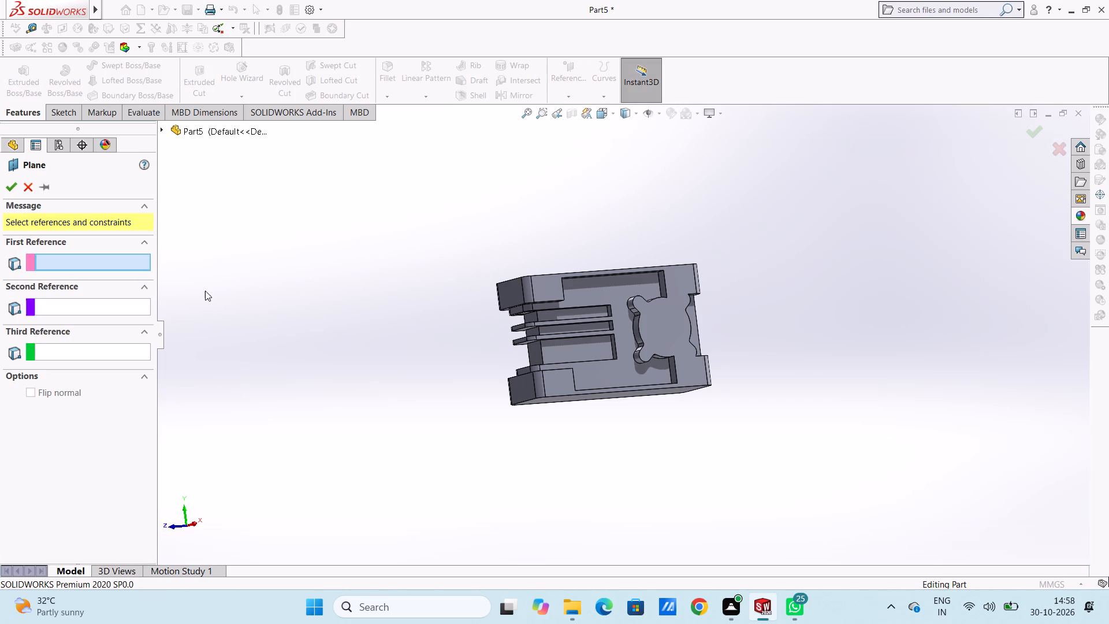
click(161, 131)
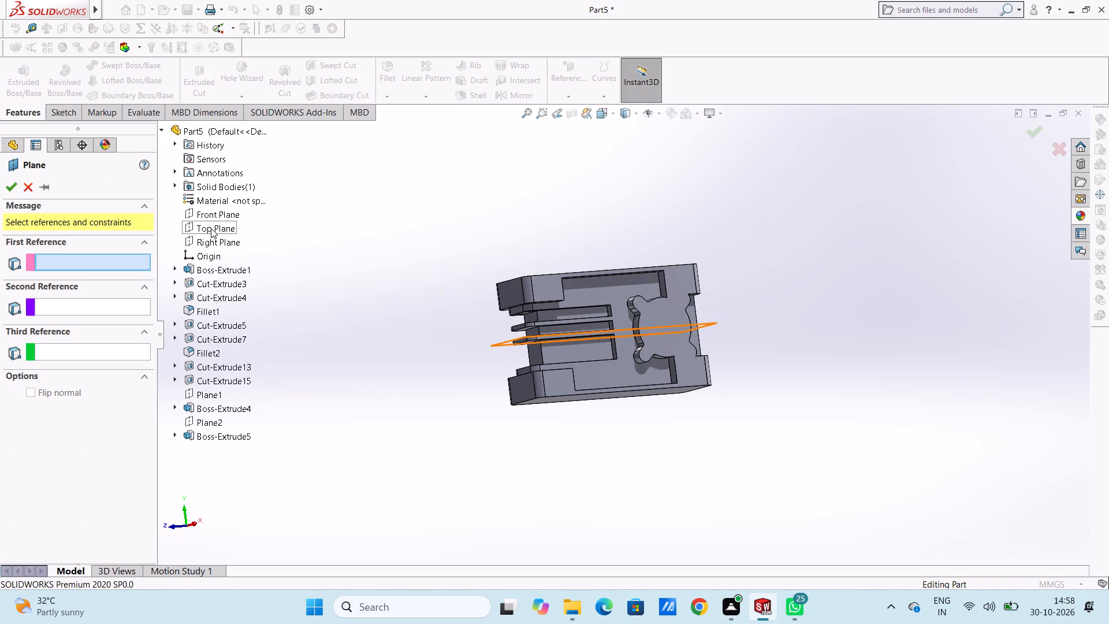
click(214, 225)
middle_drag(386, 247, 351, 309)
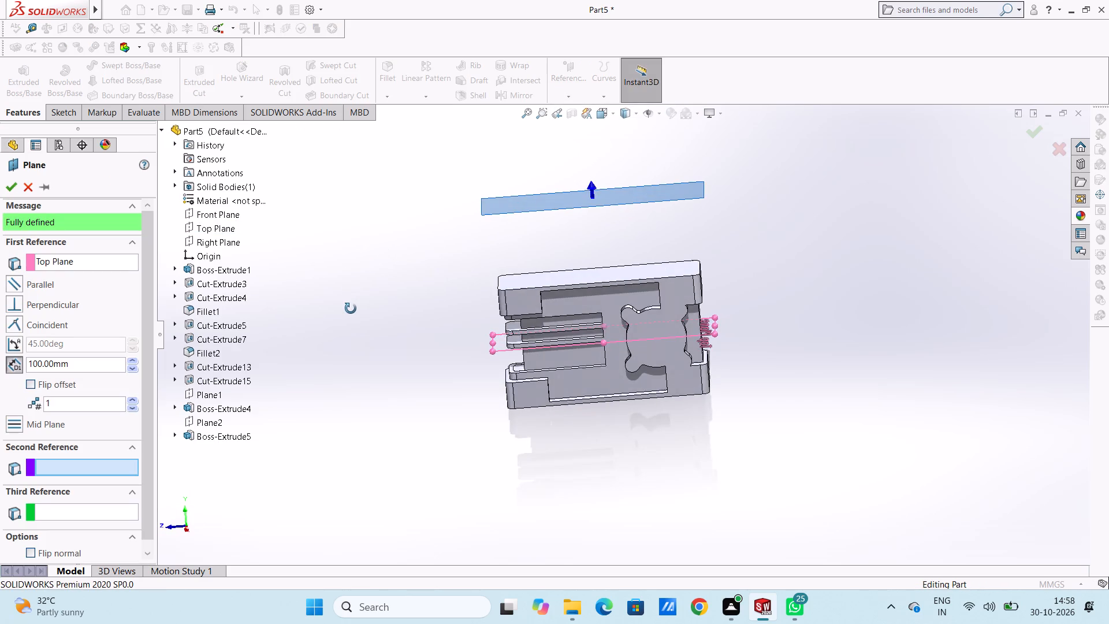
middle_drag(351, 309, 351, 281)
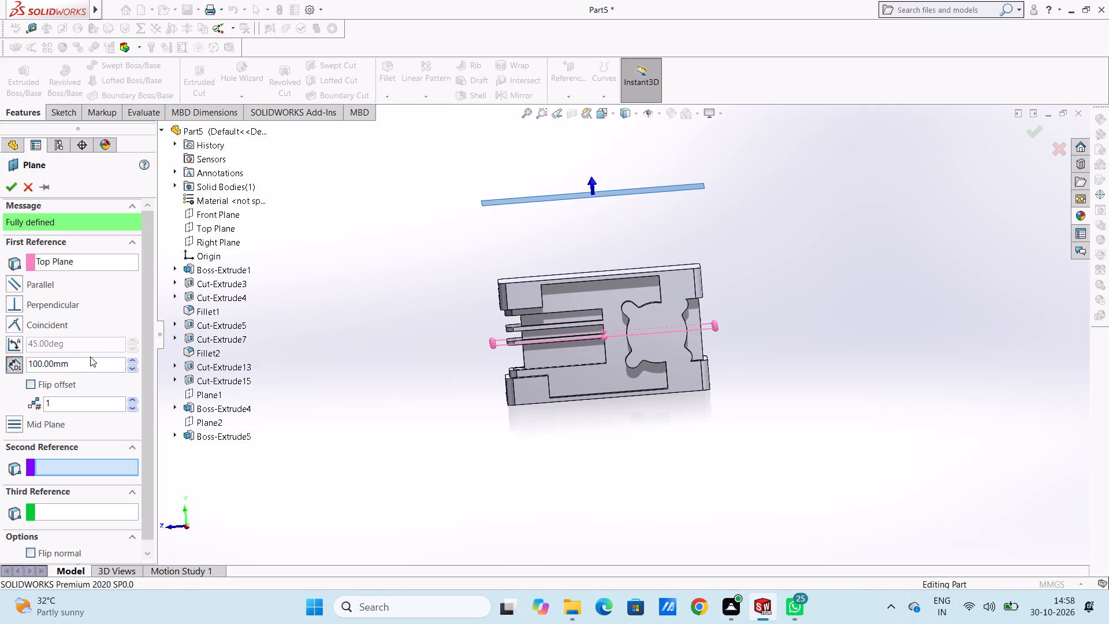
double_click(80, 361)
key(0)
key(Return)
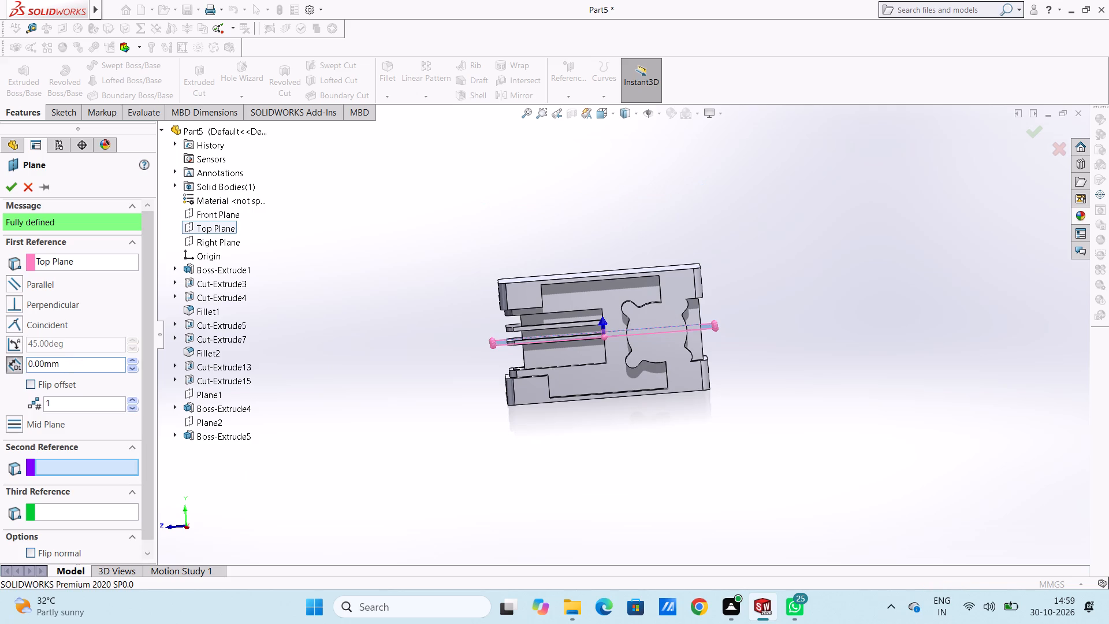
double_click(81, 365)
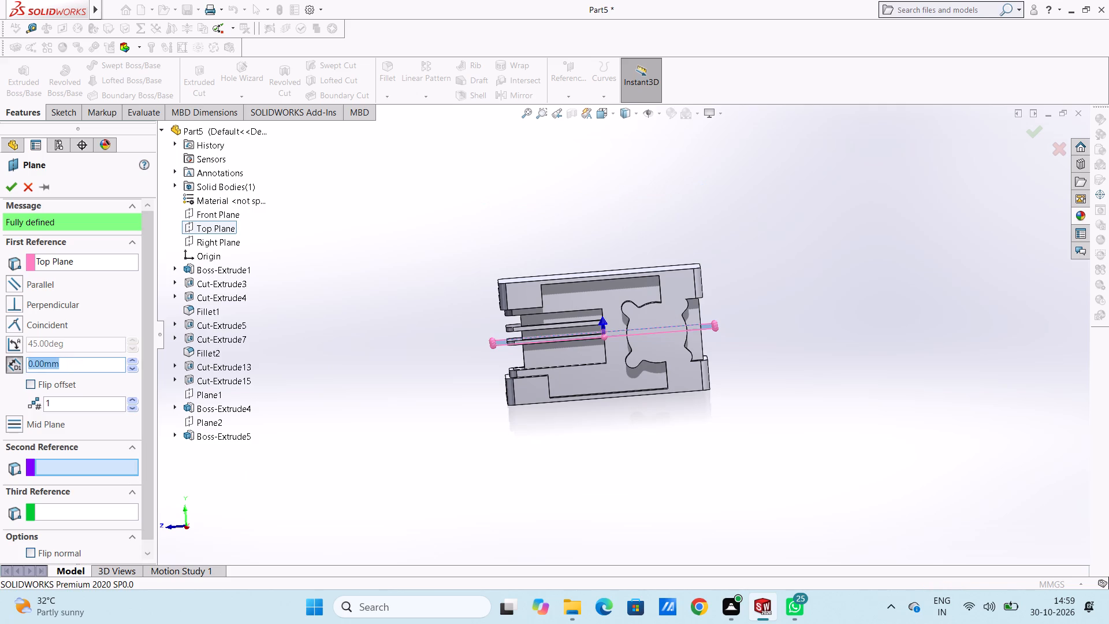
text(9.5)
key(Return)
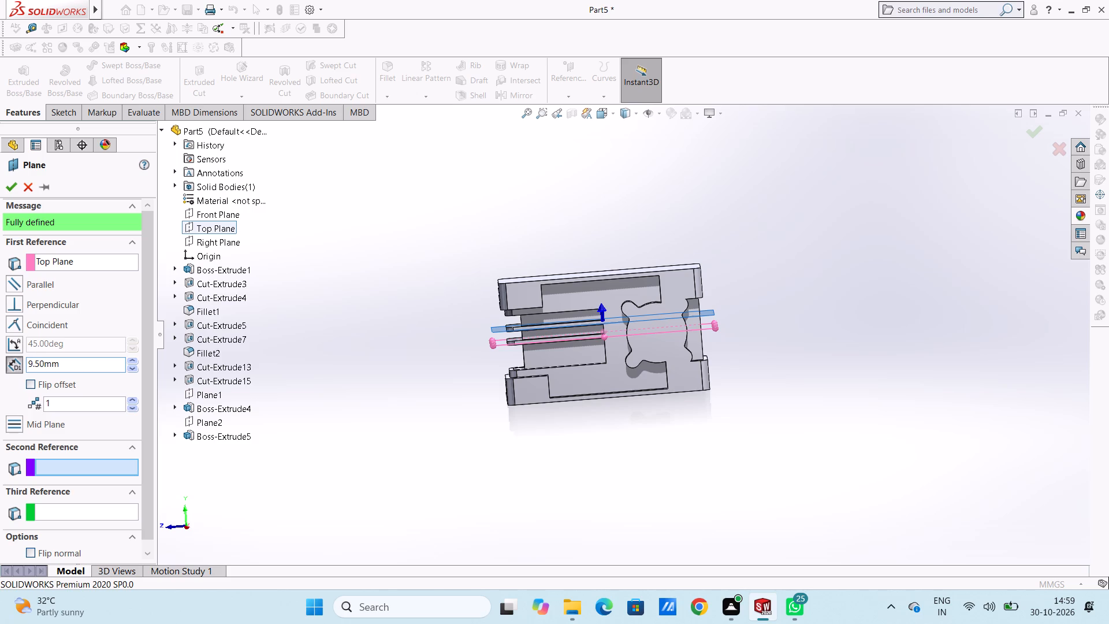
middle_drag(296, 363, 284, 356)
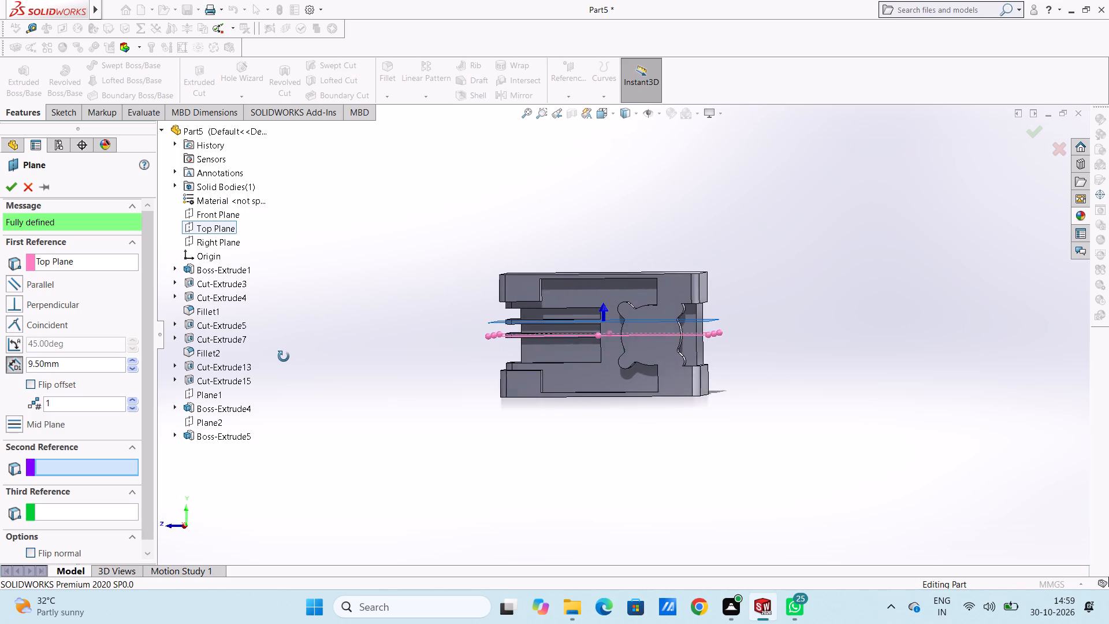
middle_drag(284, 356, 293, 356)
click(34, 379)
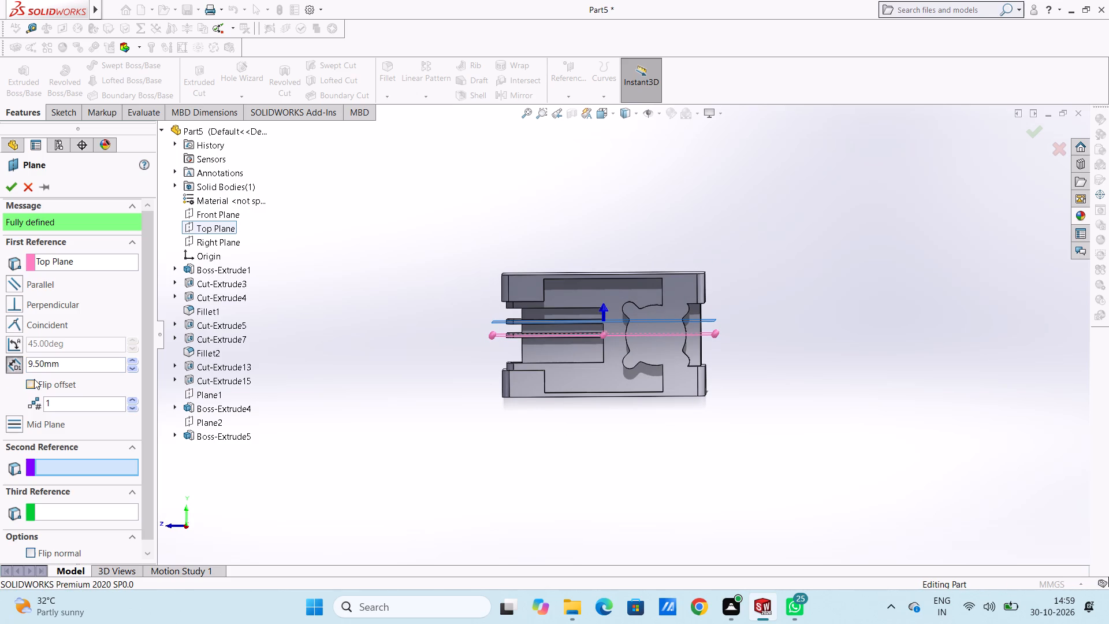
middle_drag(315, 347, 329, 333)
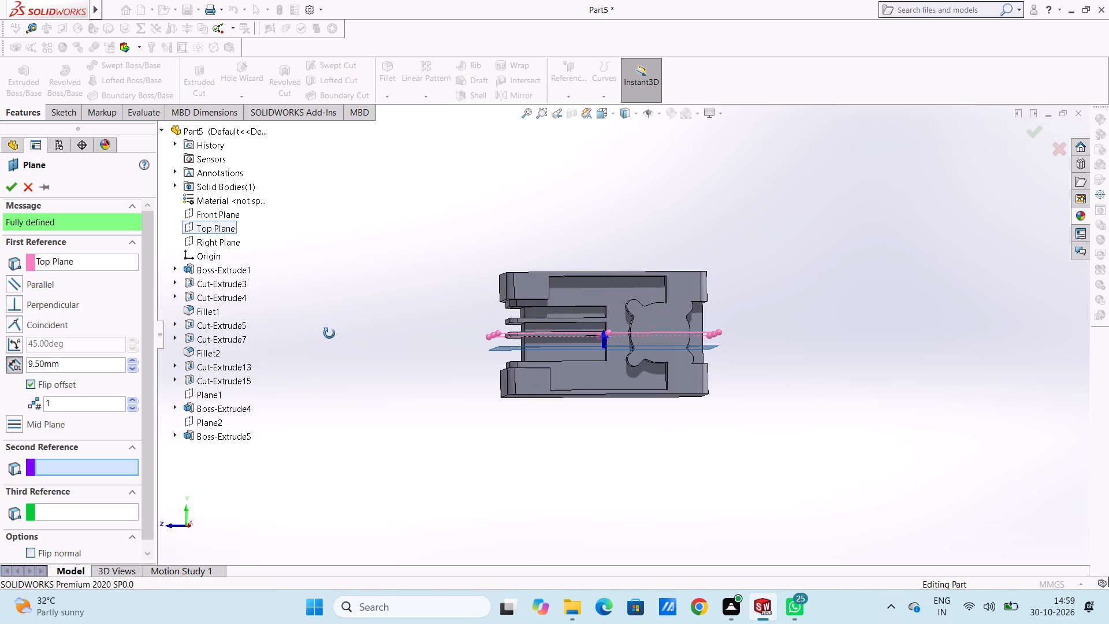
middle_drag(329, 333, 319, 341)
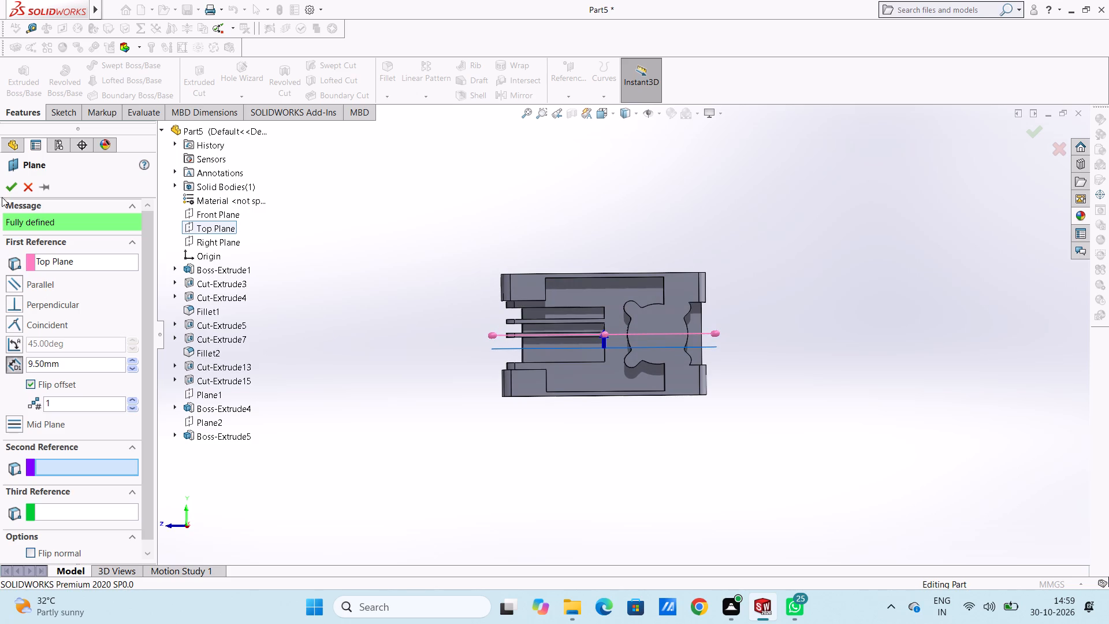
click(9, 187)
click(328, 307)
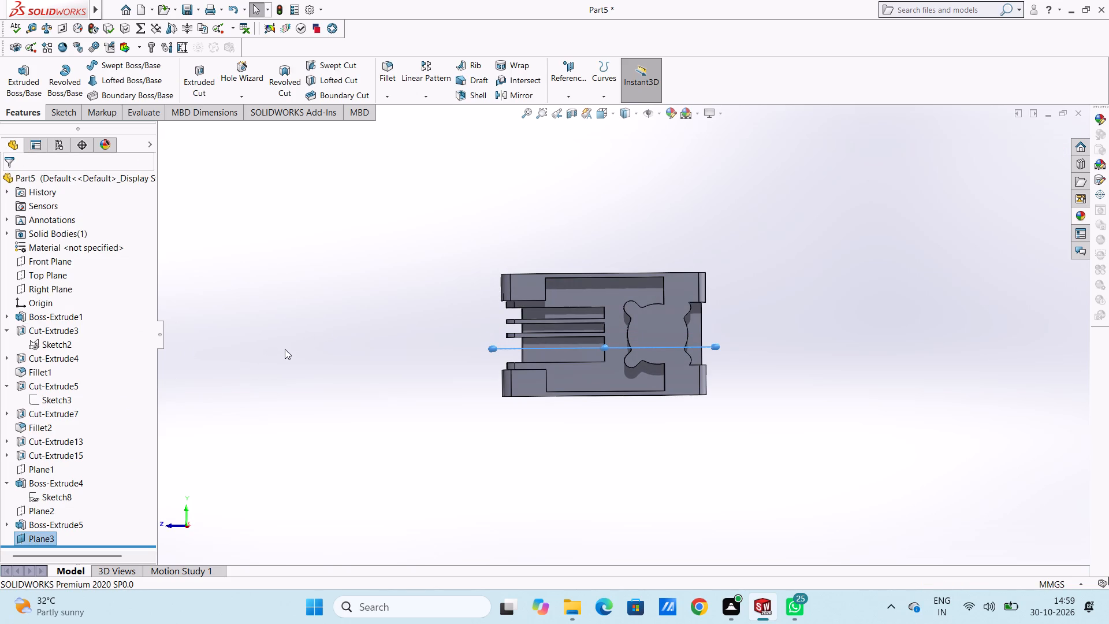
Extrude Sketch8 again as a boss starting from Plane3, Mid Plane, 3 mm deep, with Merge result on.
middle_drag(293, 356, 307, 370)
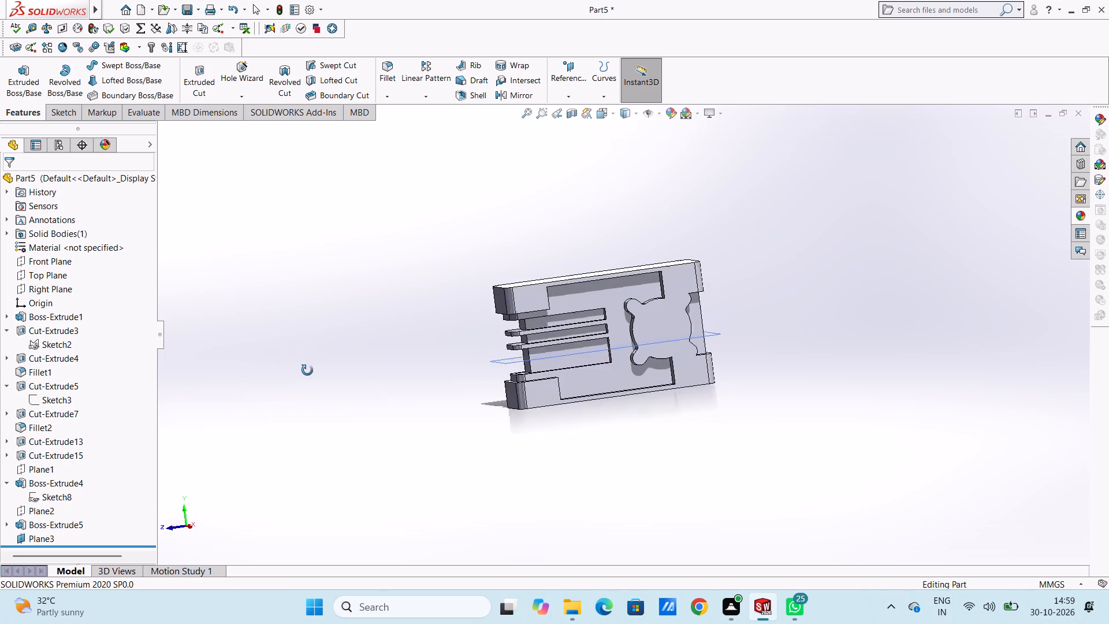
middle_drag(307, 370, 308, 376)
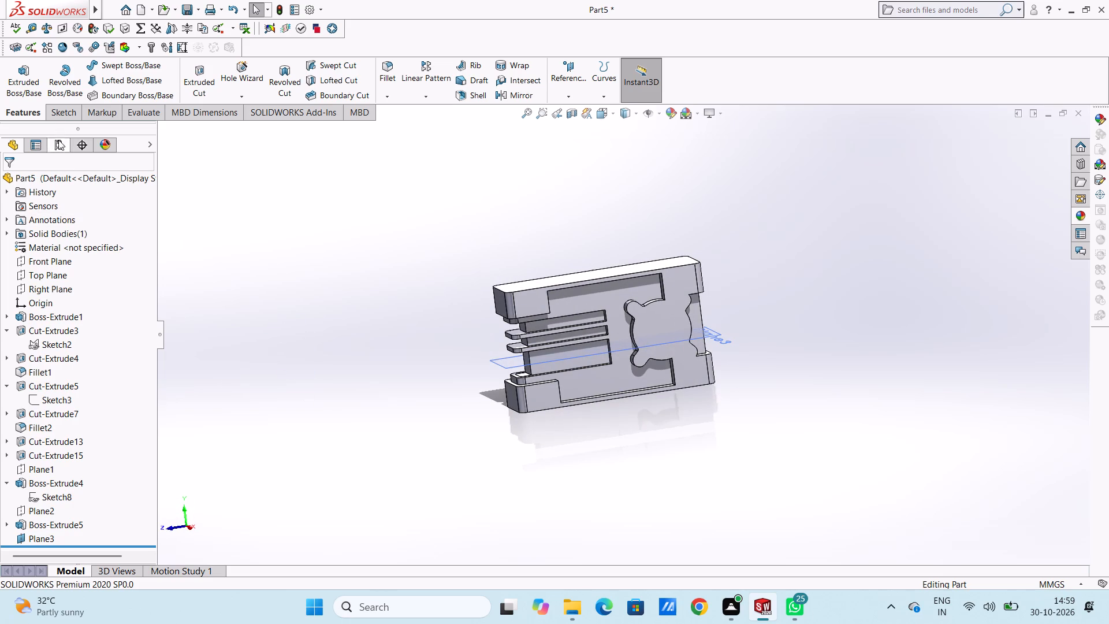
click(27, 84)
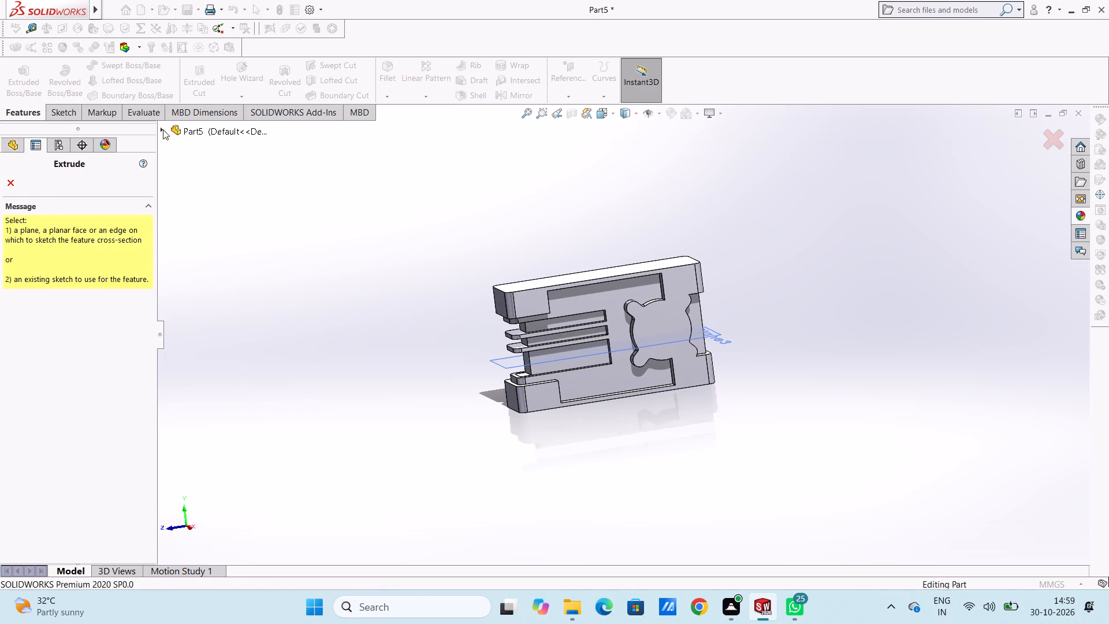
click(163, 129)
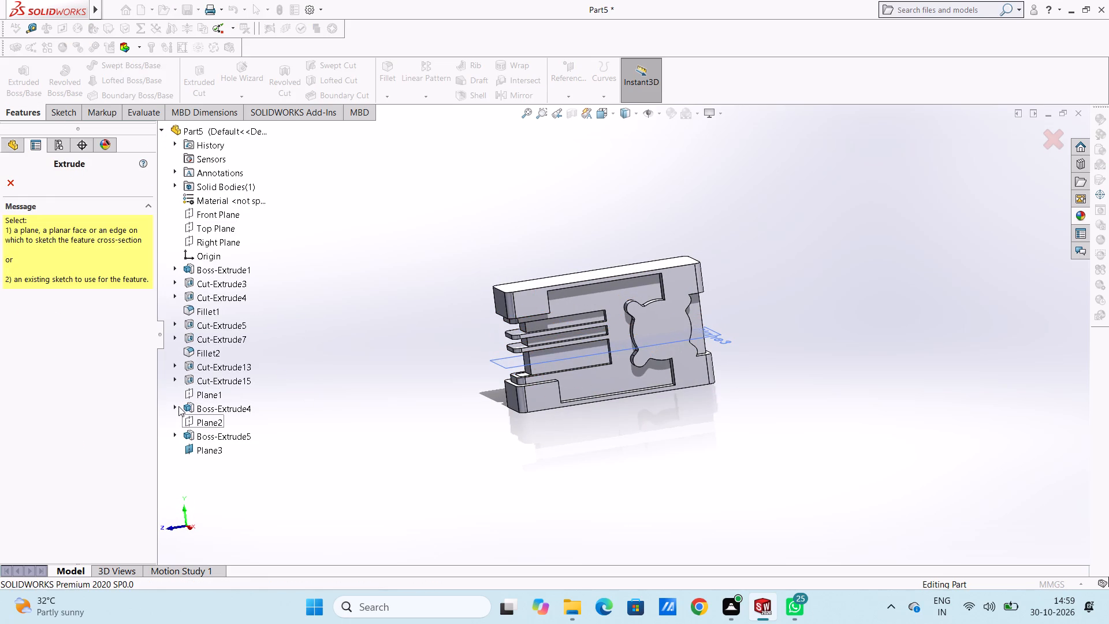
click(178, 405)
click(207, 420)
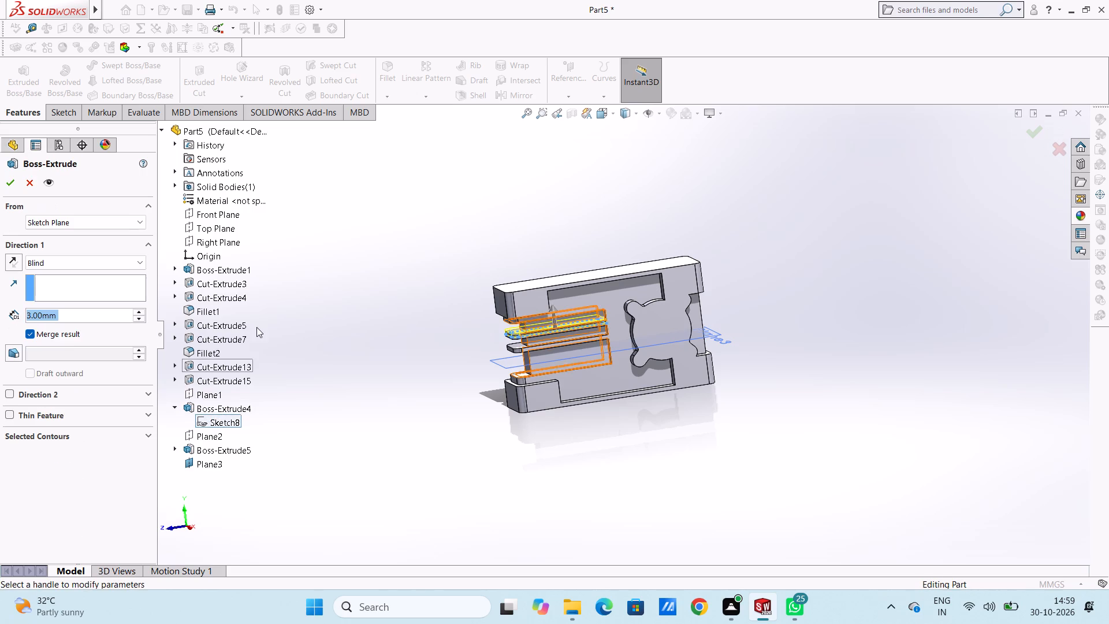
click(102, 225)
click(98, 248)
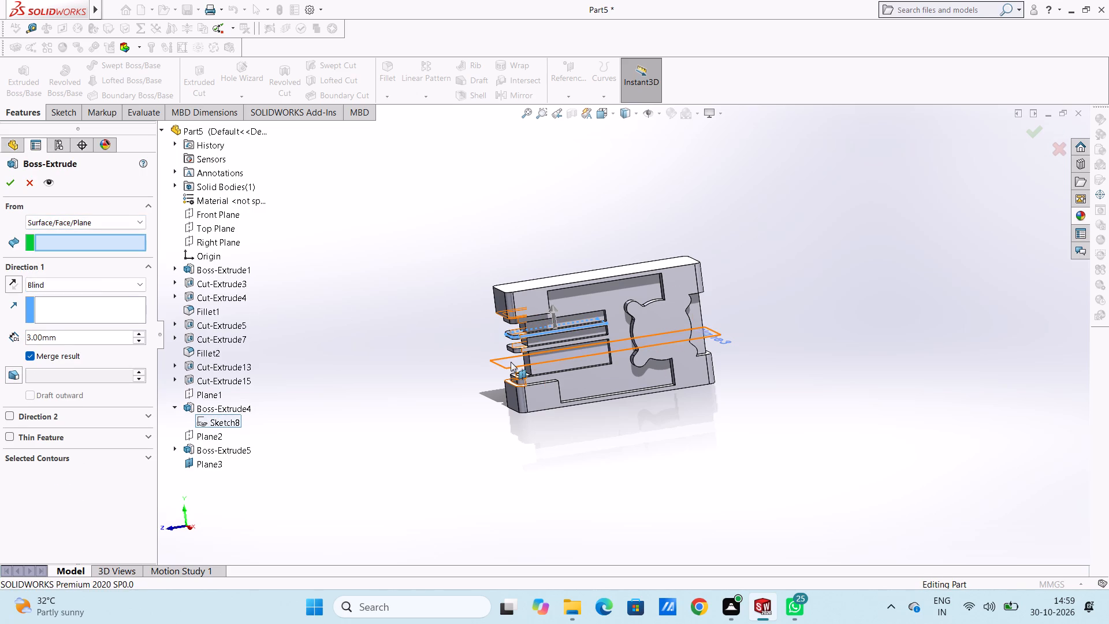
click(511, 362)
middle_drag(403, 344, 385, 325)
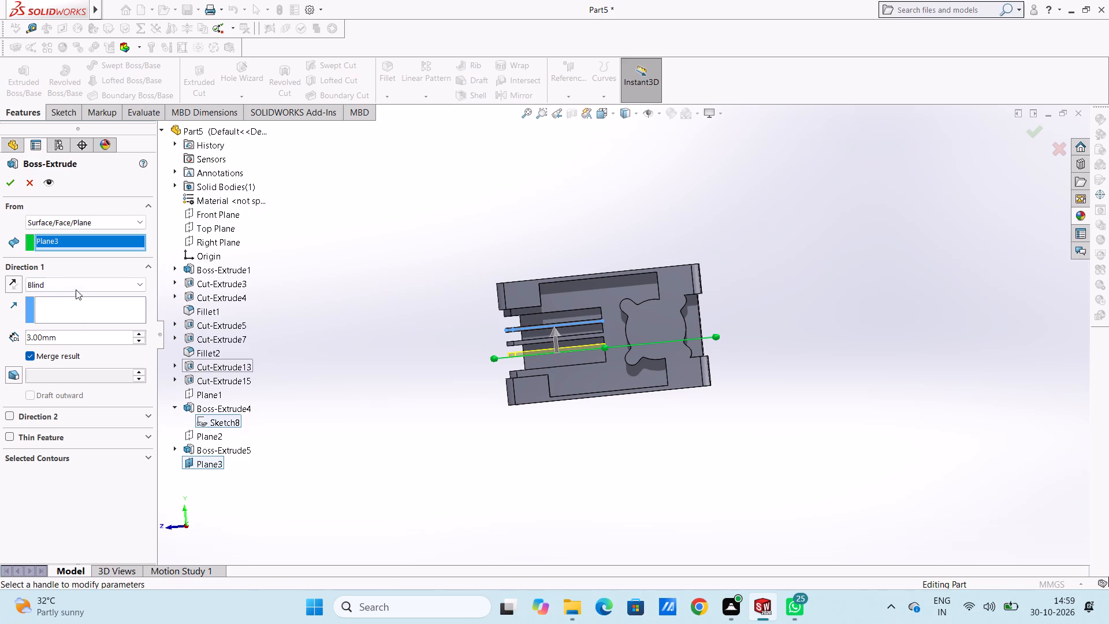
click(78, 281)
click(100, 365)
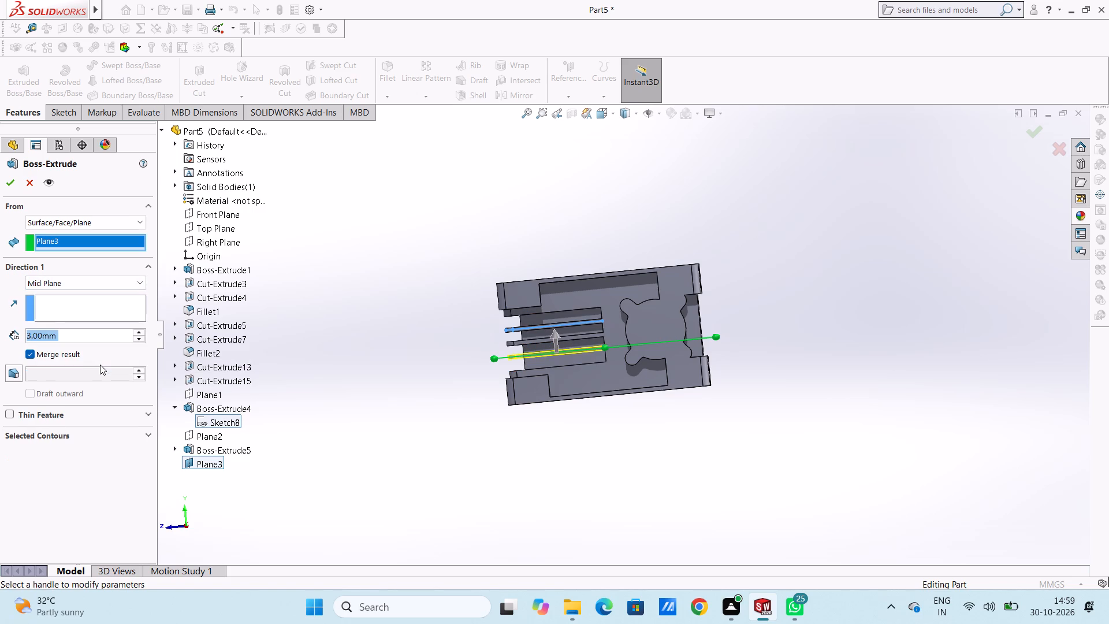
click(10, 184)
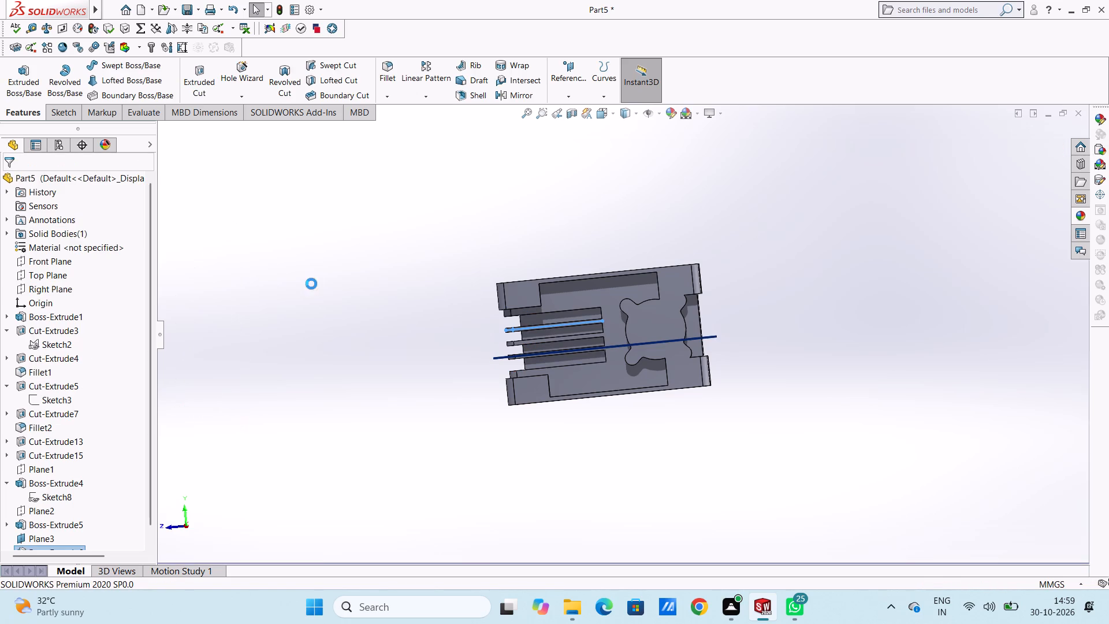
click(311, 284)
Hide Plane3 and check the divider plates in the slotted block.
scroll(79, 521, down, 4)
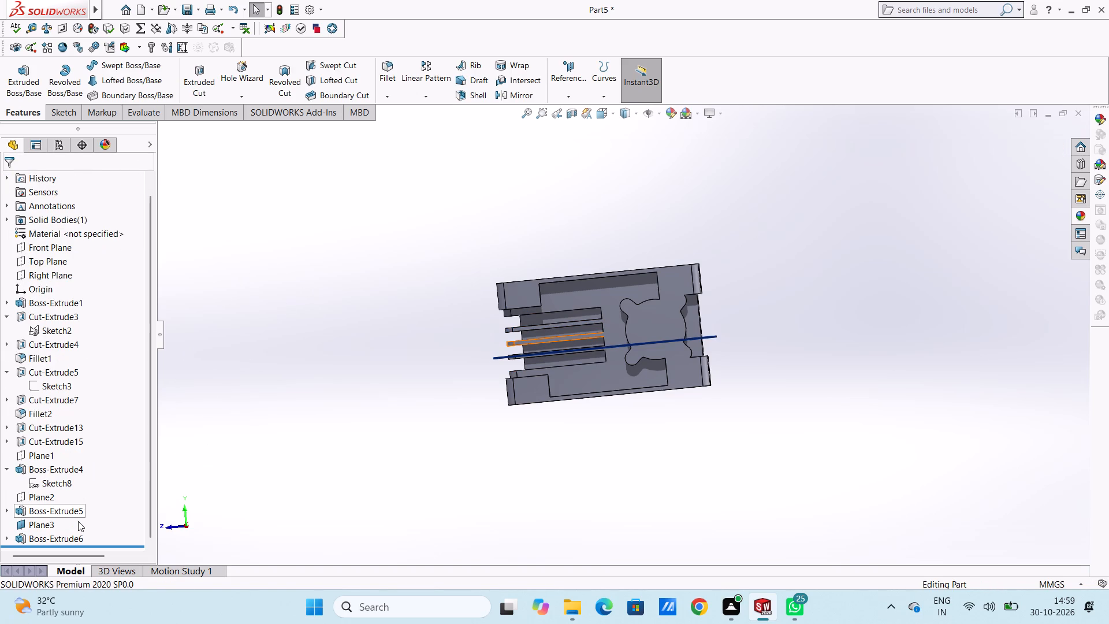
click(50, 522)
click(72, 506)
click(246, 415)
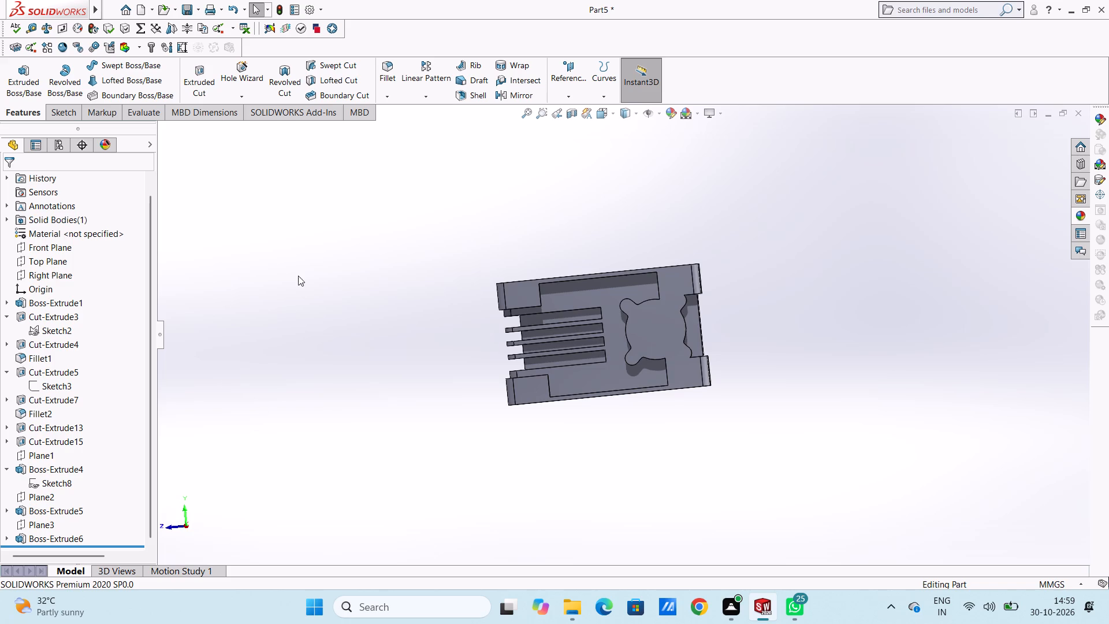
middle_drag(312, 276, 513, 326)
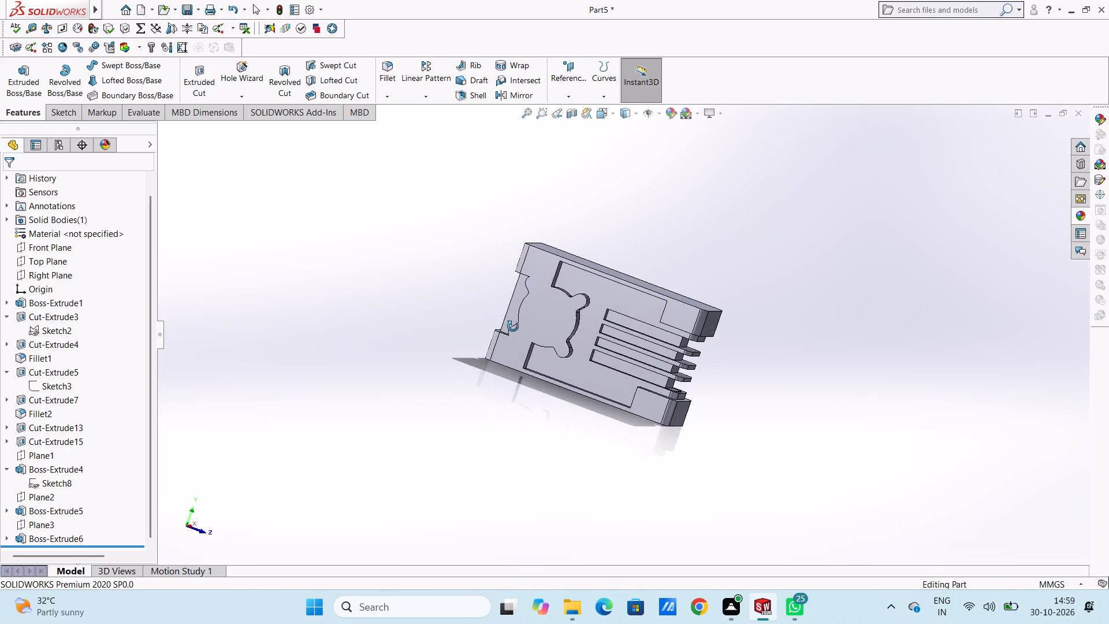
Sketch a 39 mm by 8 mm corner rectangle on the recessed face, starting at the upper inner corner of the slots.
middle_drag(513, 326, 325, 270)
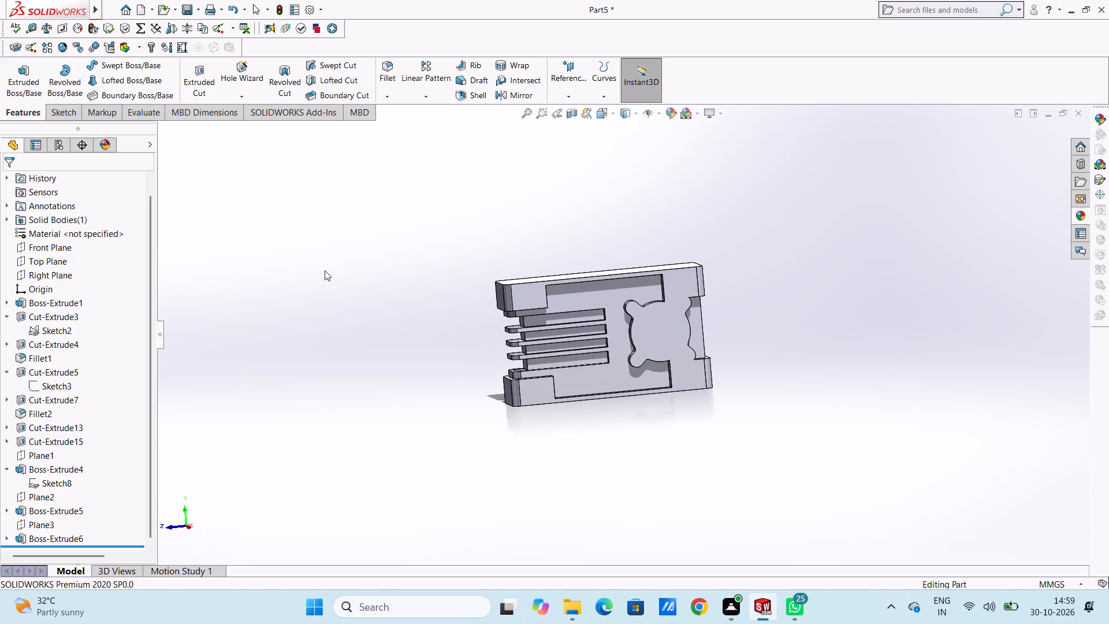
key(ctrl+4)
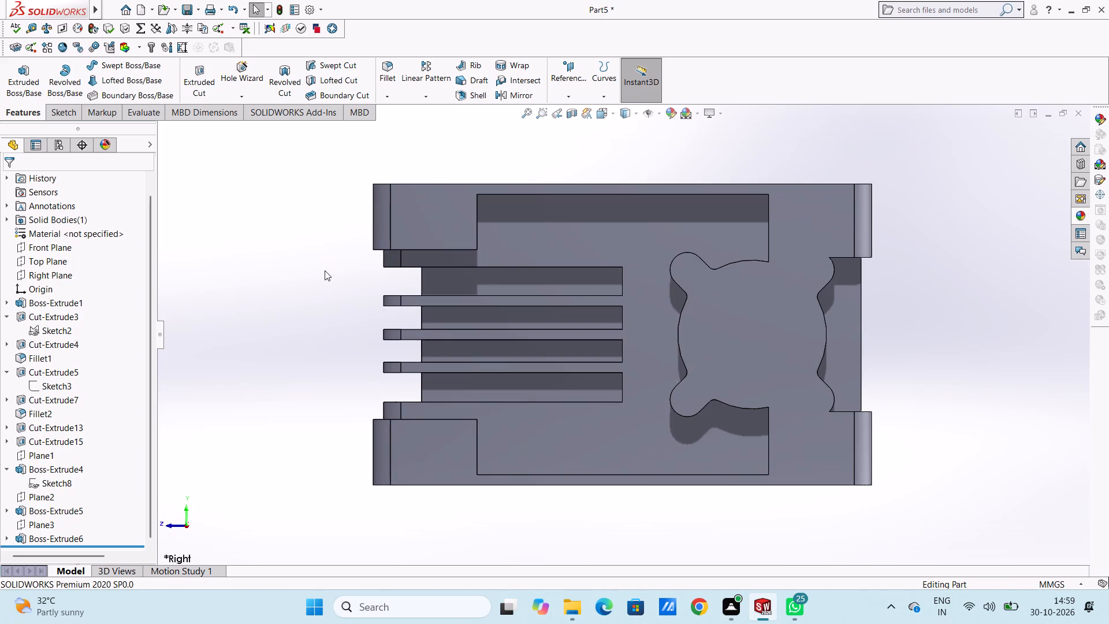
scroll(395, 232, up, 3)
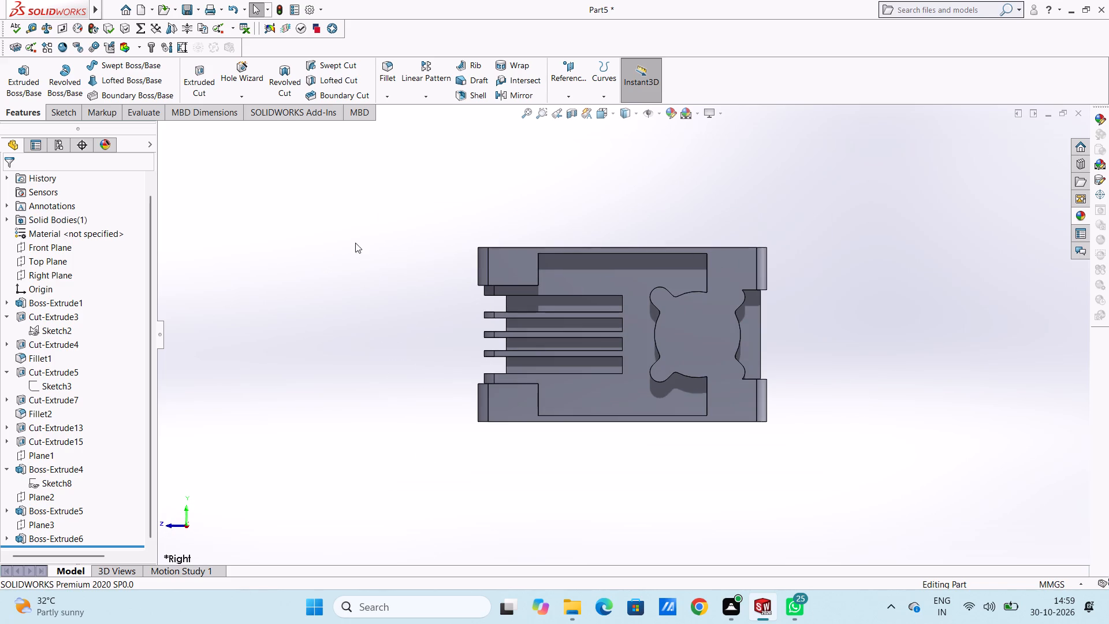
click(619, 274)
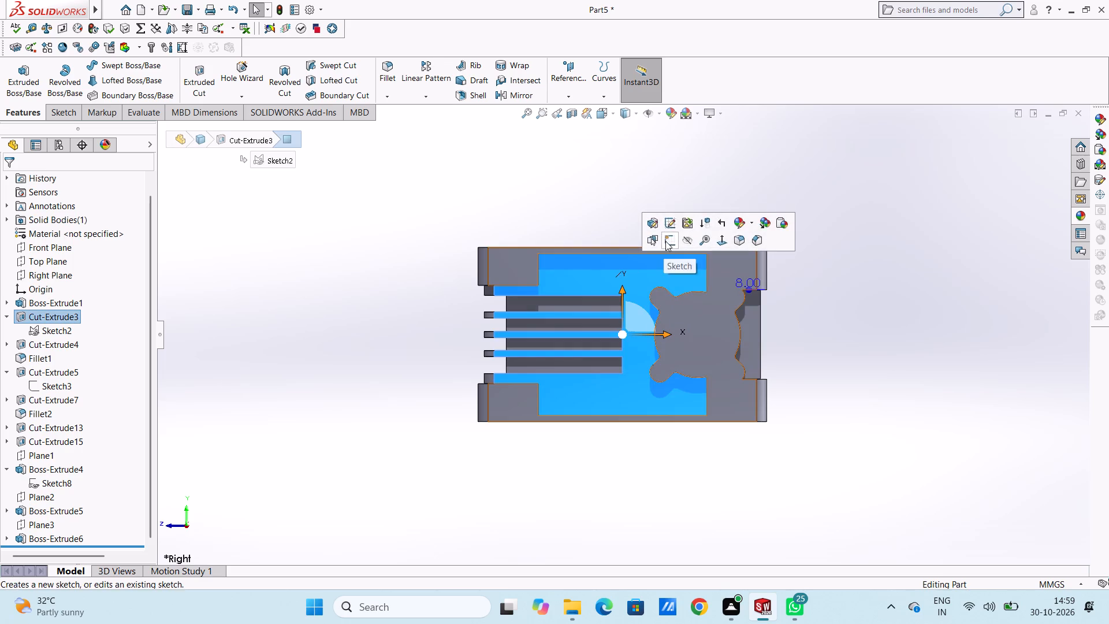
click(665, 241)
click(482, 221)
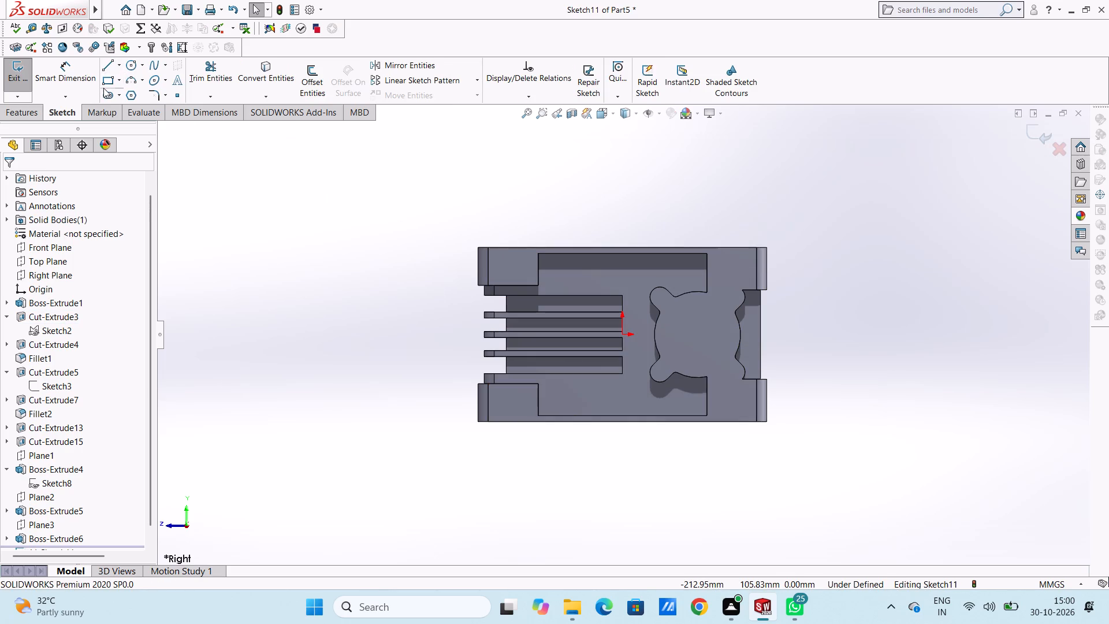
click(105, 83)
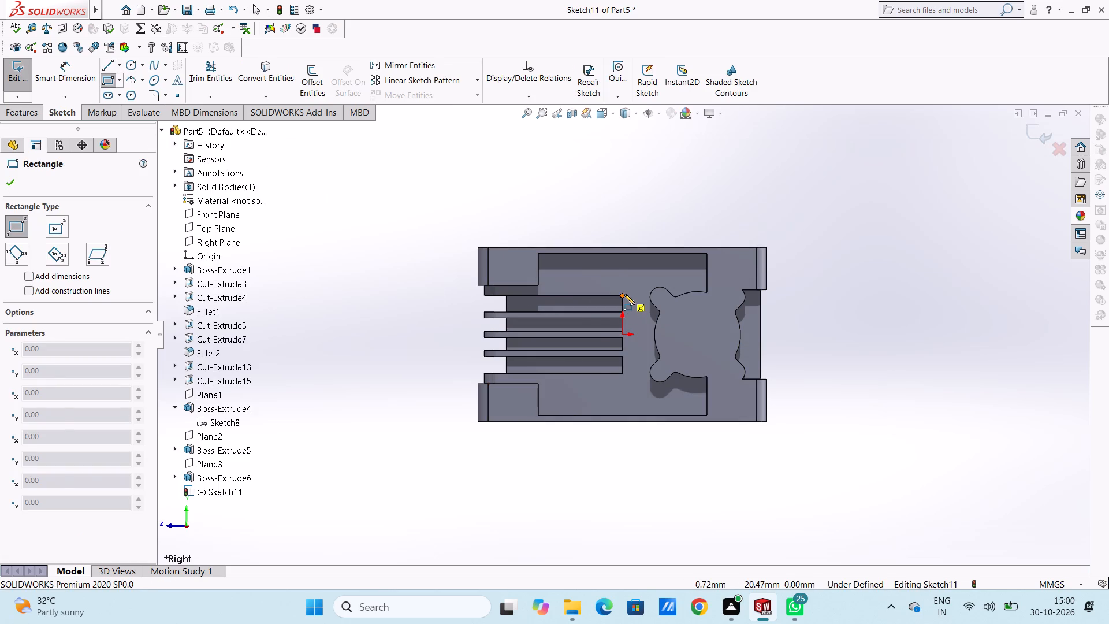
click(624, 294)
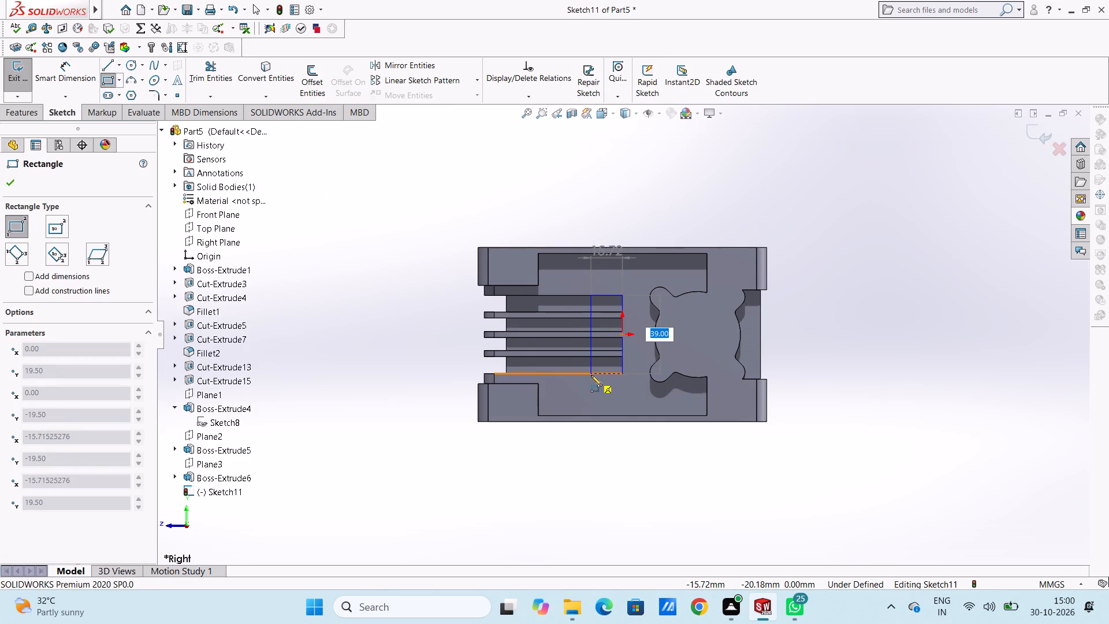
key(Return)
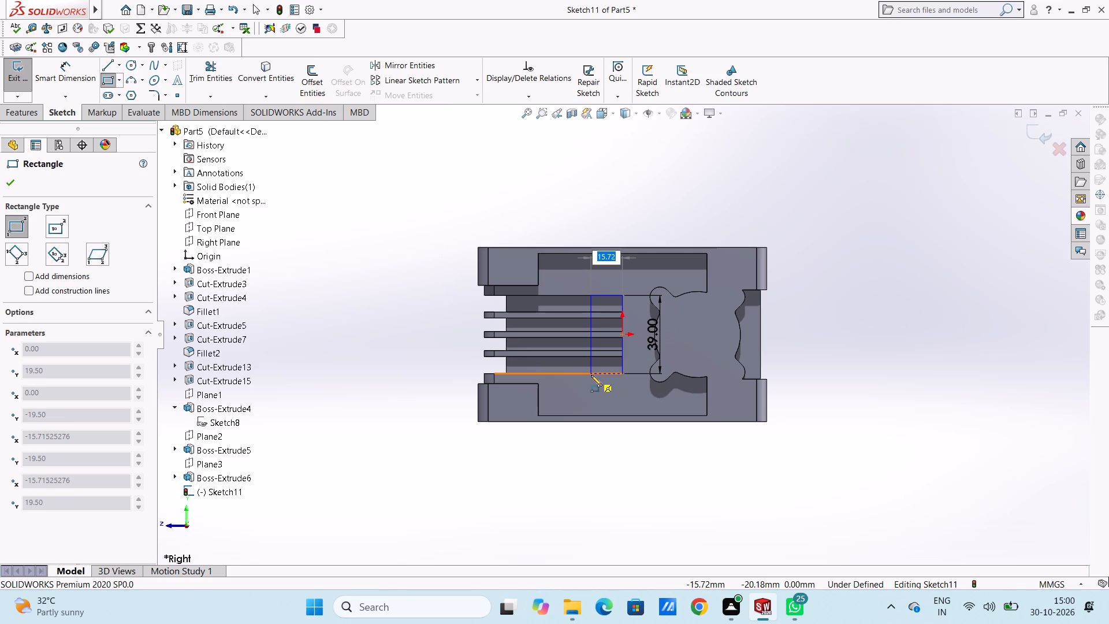
key(8)
key(Return)
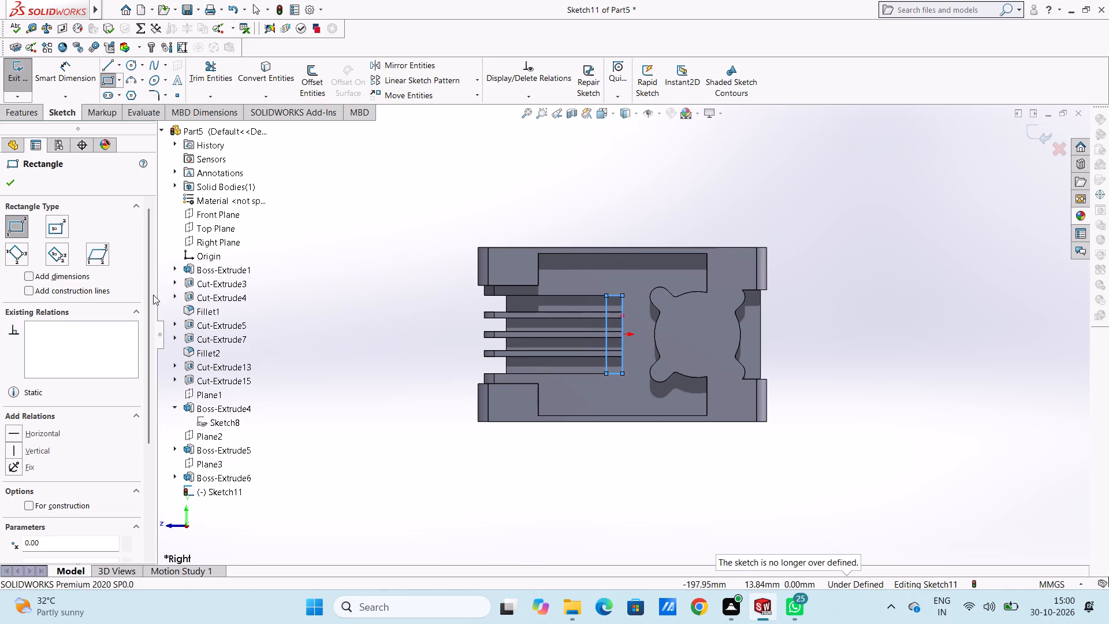
click(10, 184)
click(262, 232)
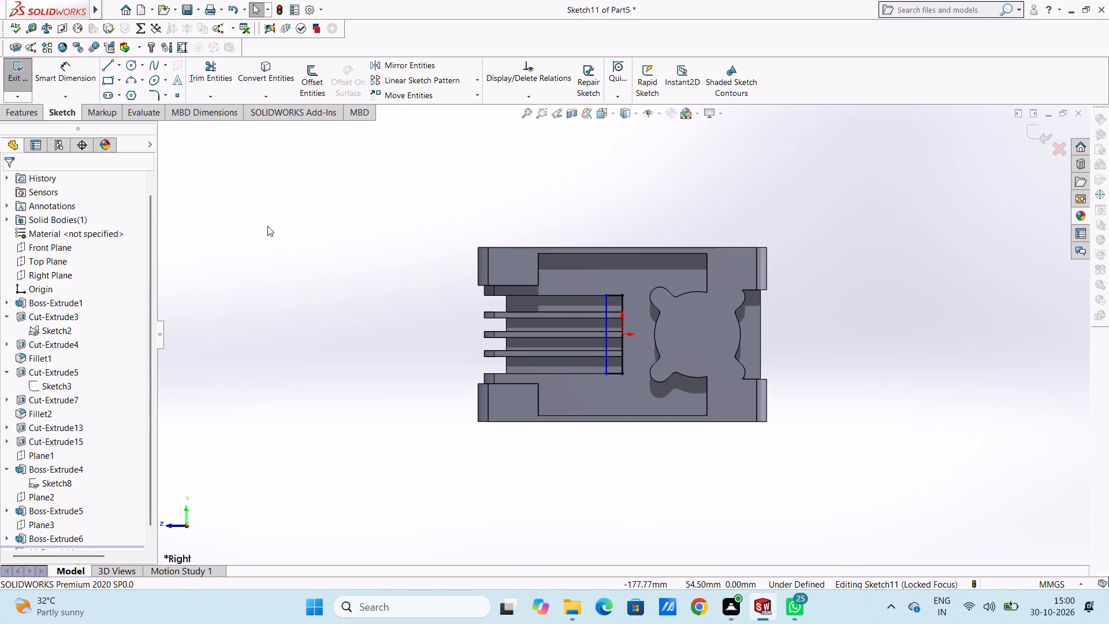
Dimension the rectangle's short edge at 8 mm.
click(58, 84)
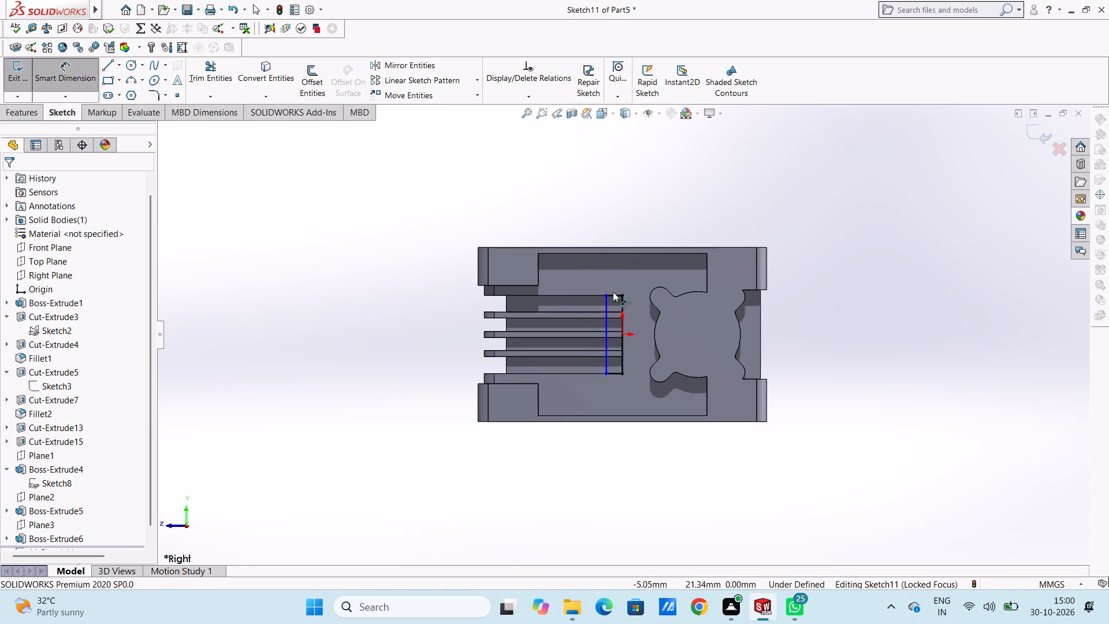
click(614, 294)
click(760, 175)
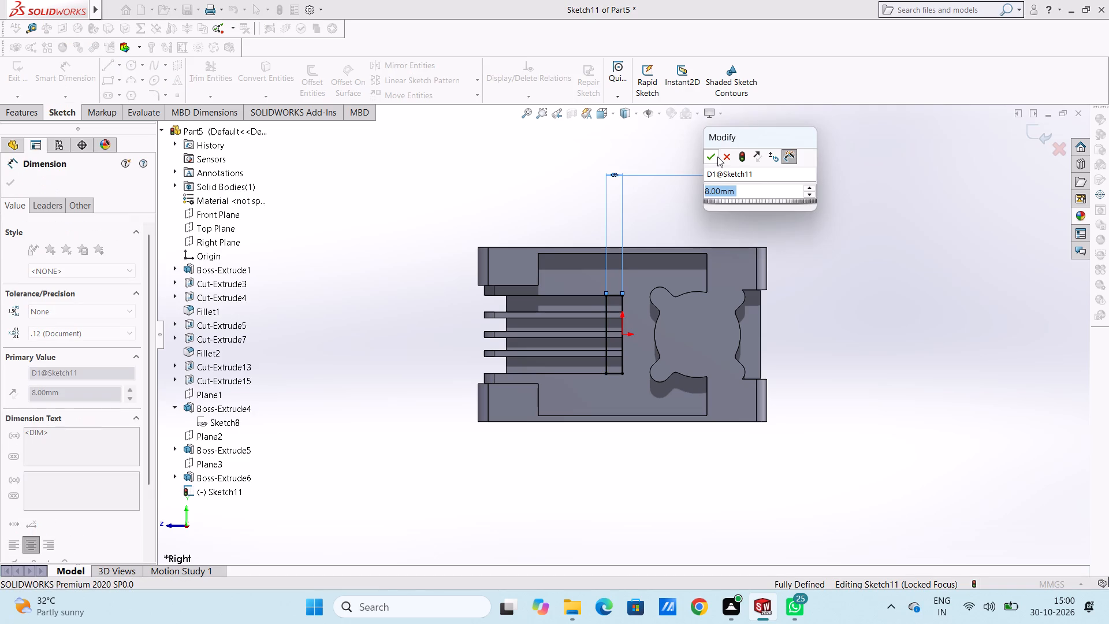
click(717, 156)
click(598, 159)
middle_drag(501, 212, 553, 207)
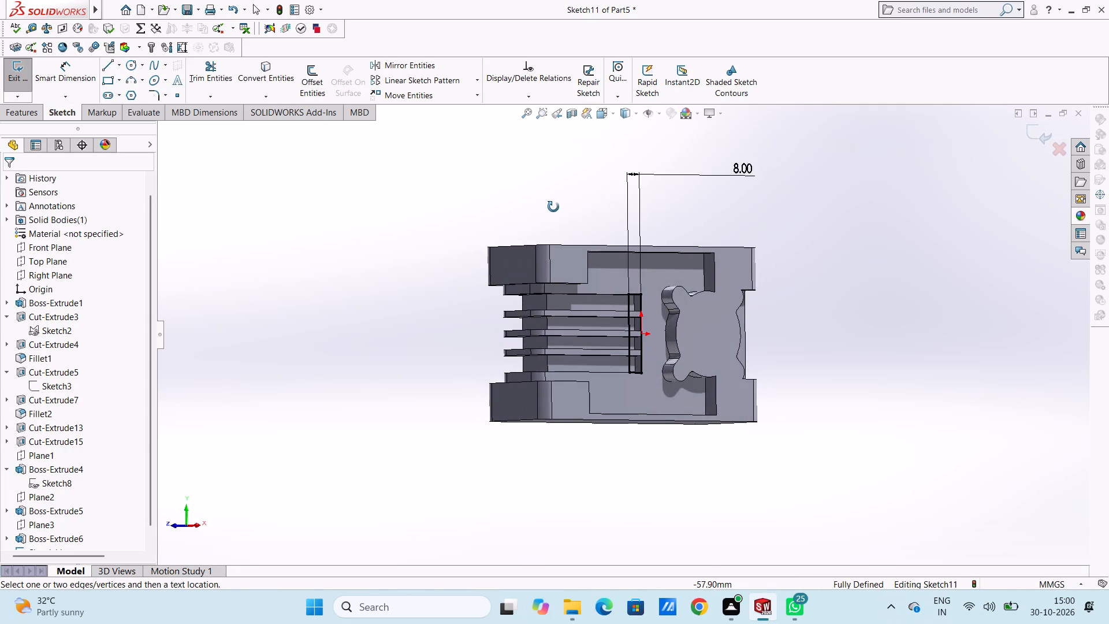
middle_drag(553, 207, 526, 236)
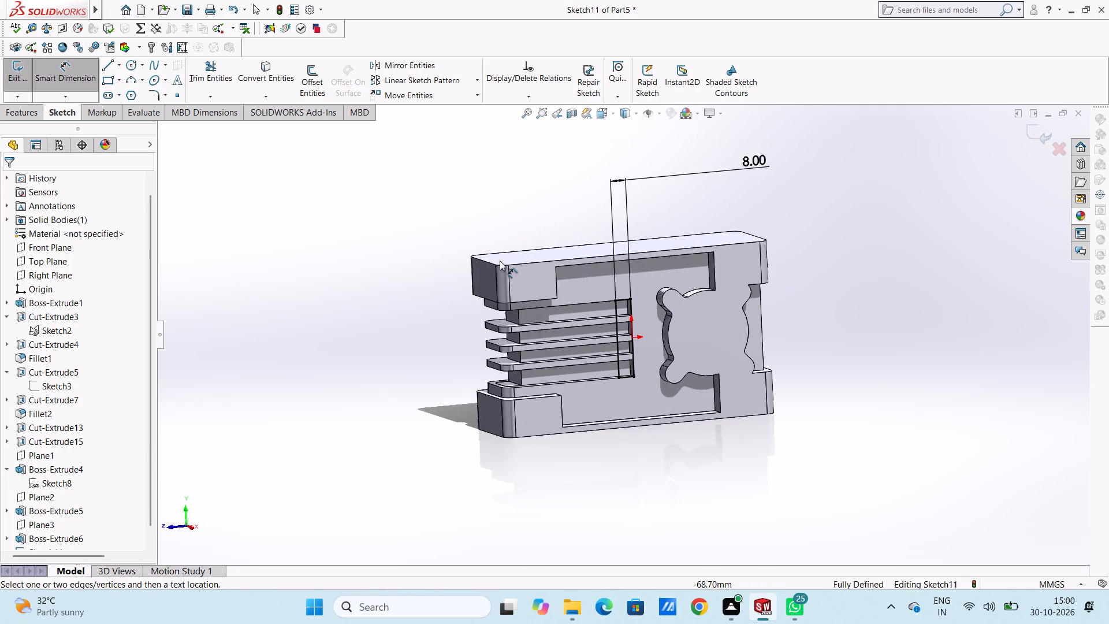
click(69, 76)
Extrude-cut the rectangle Up To Surface, using the floor face of the uppermost slot, and inspect both sides of the block.
click(31, 110)
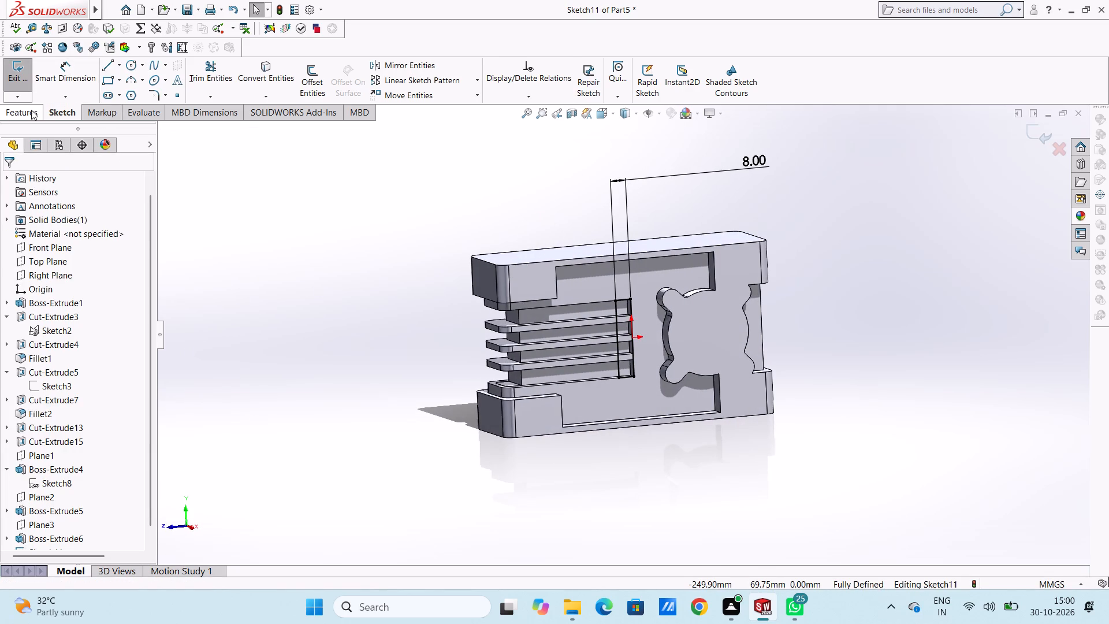
click(202, 74)
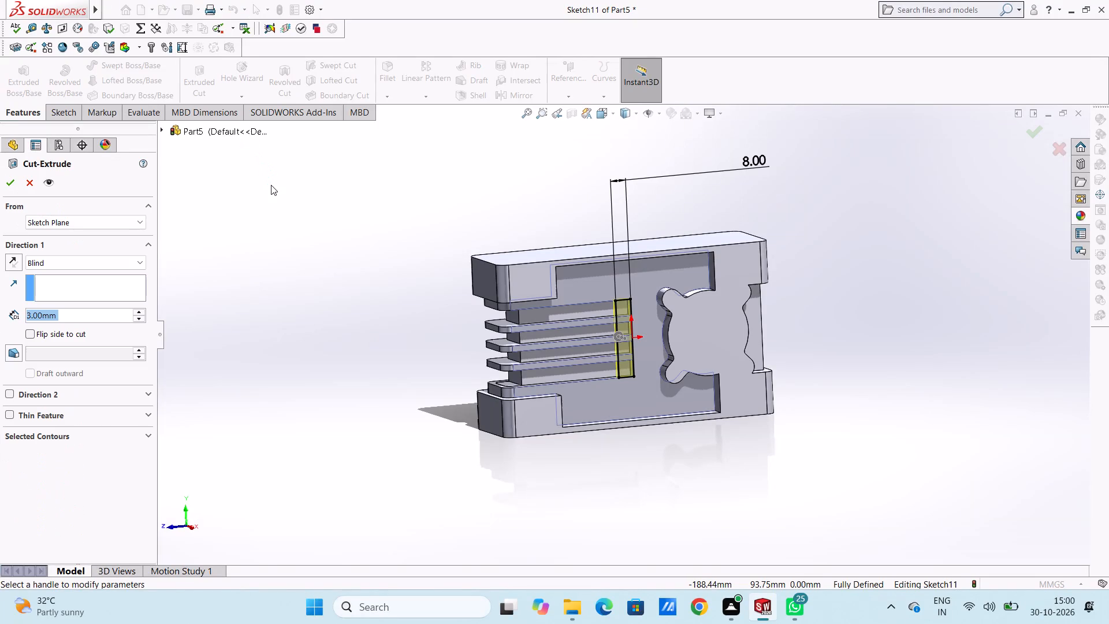
middle_drag(285, 206, 306, 201)
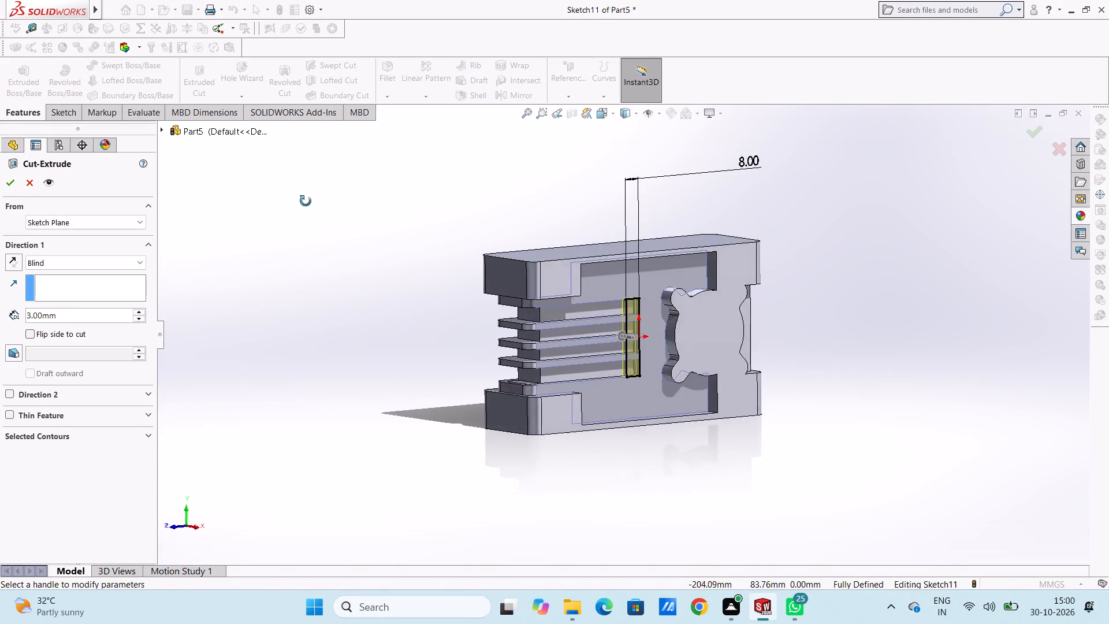
middle_drag(306, 201, 326, 198)
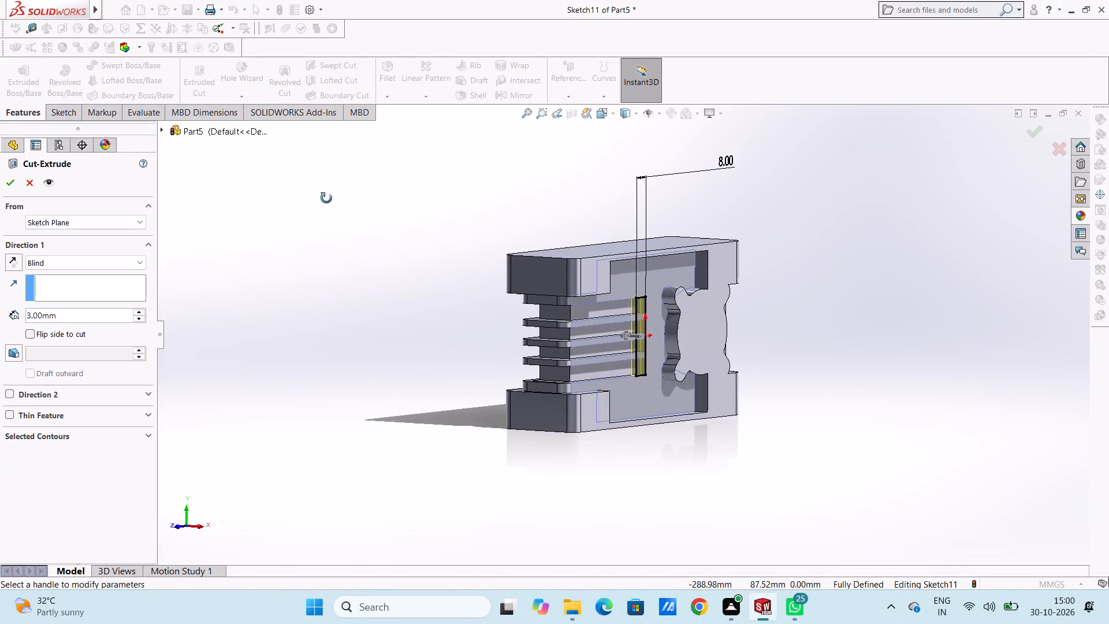
middle_drag(326, 198, 318, 199)
click(111, 261)
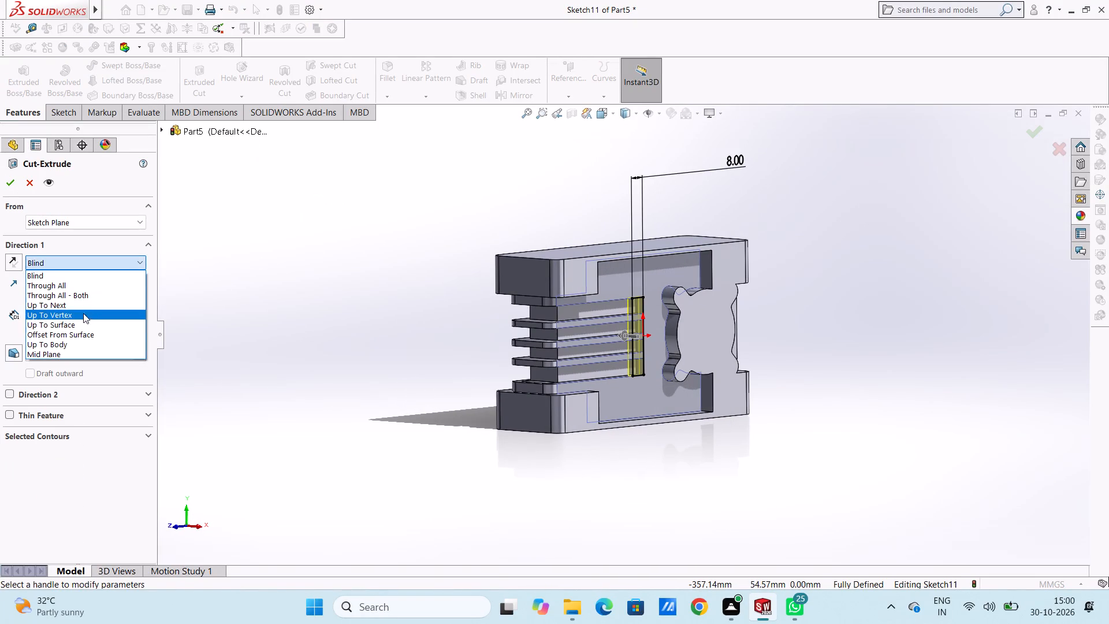
click(80, 320)
scroll(612, 329, down, 5)
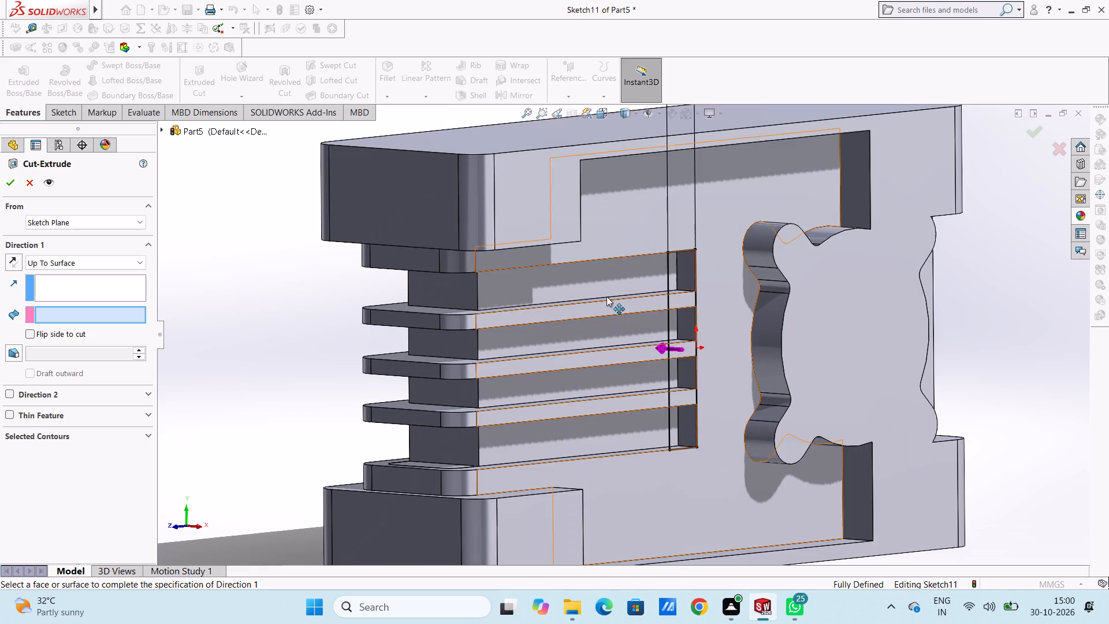
click(607, 283)
scroll(387, 311, up, 4)
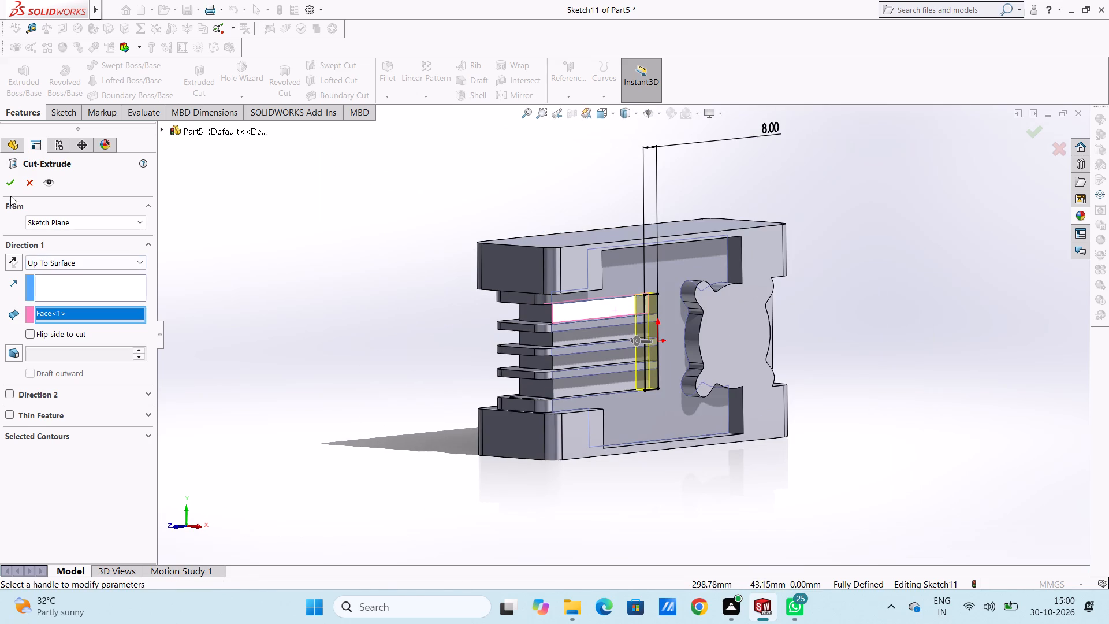
click(14, 184)
click(351, 247)
middle_drag(346, 296, 296, 272)
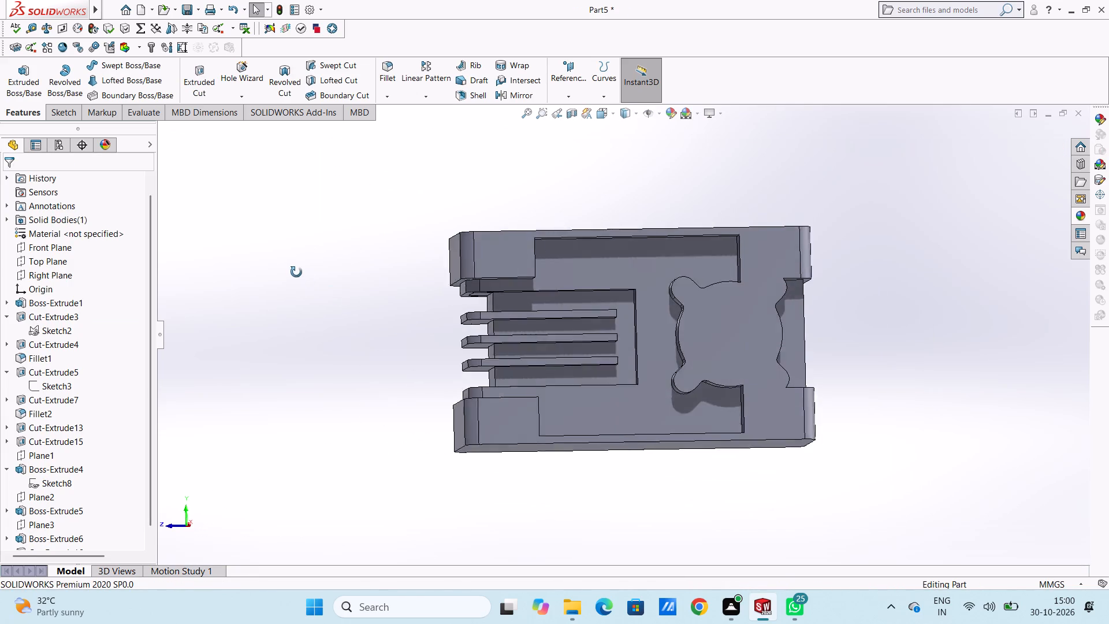
middle_drag(296, 272, 444, 287)
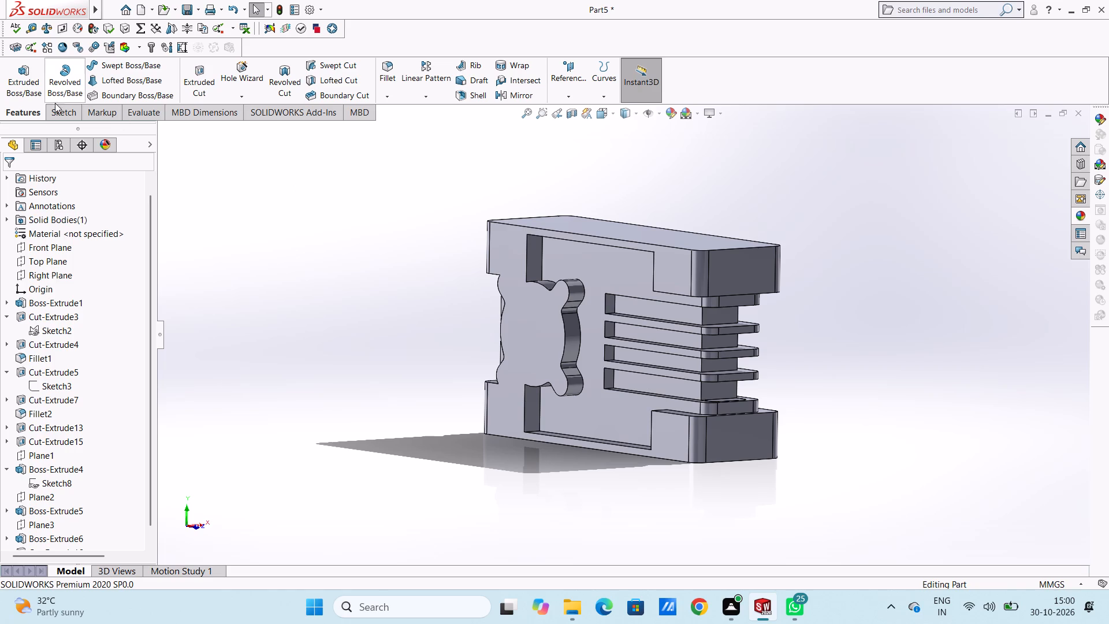
Extrude-cut Sketch11 again on the opposite side, starting from the uppermost slot's floor face, with the end condition Through All.
click(205, 75)
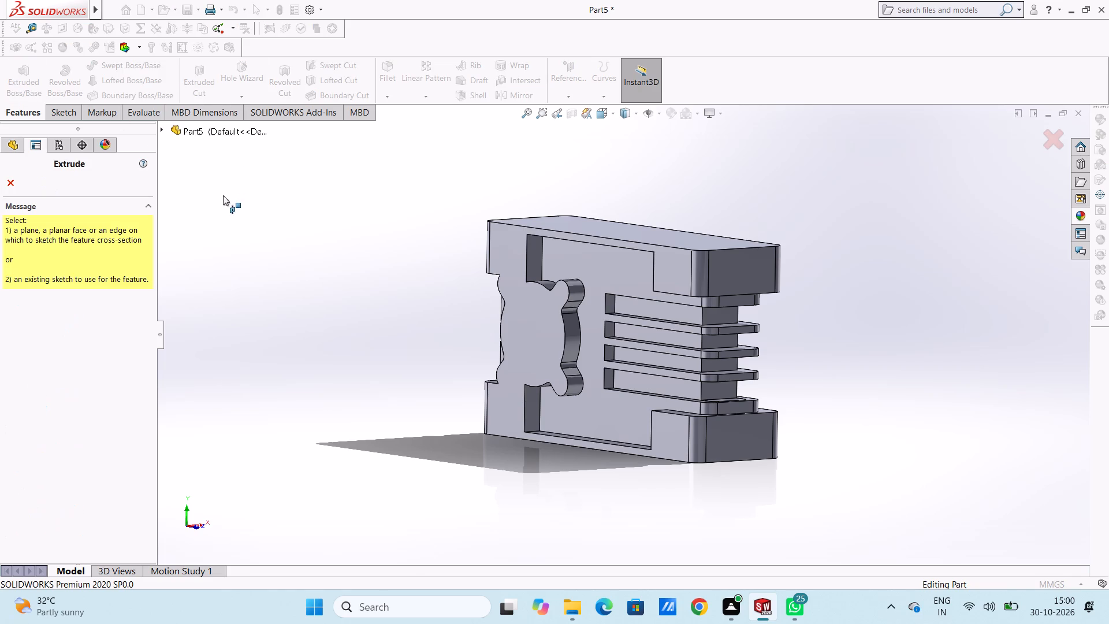
click(162, 132)
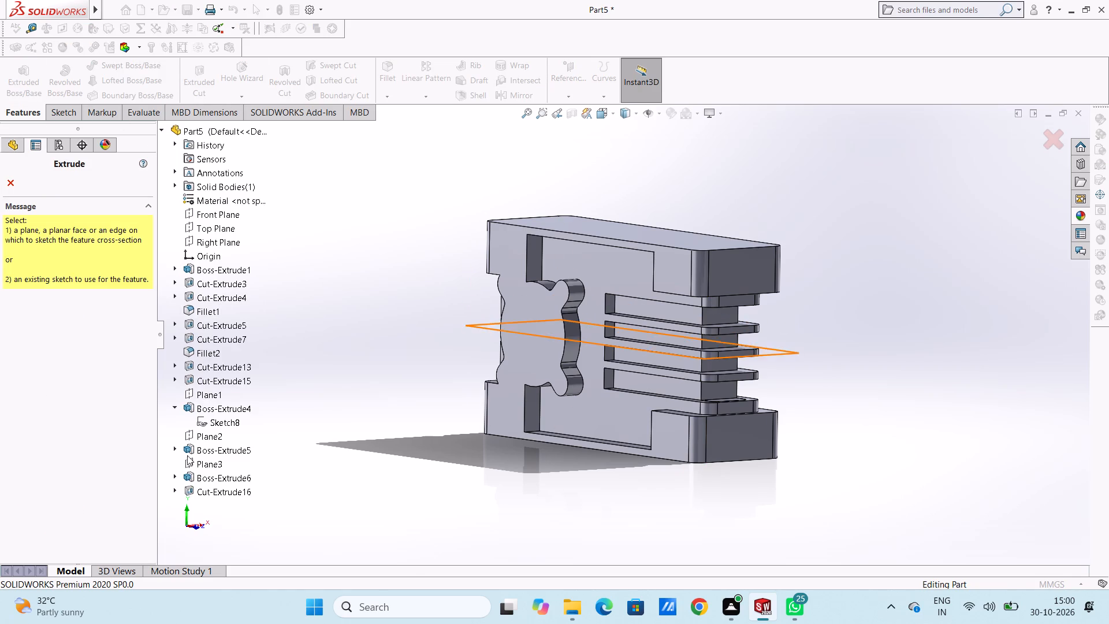
click(174, 489)
click(215, 502)
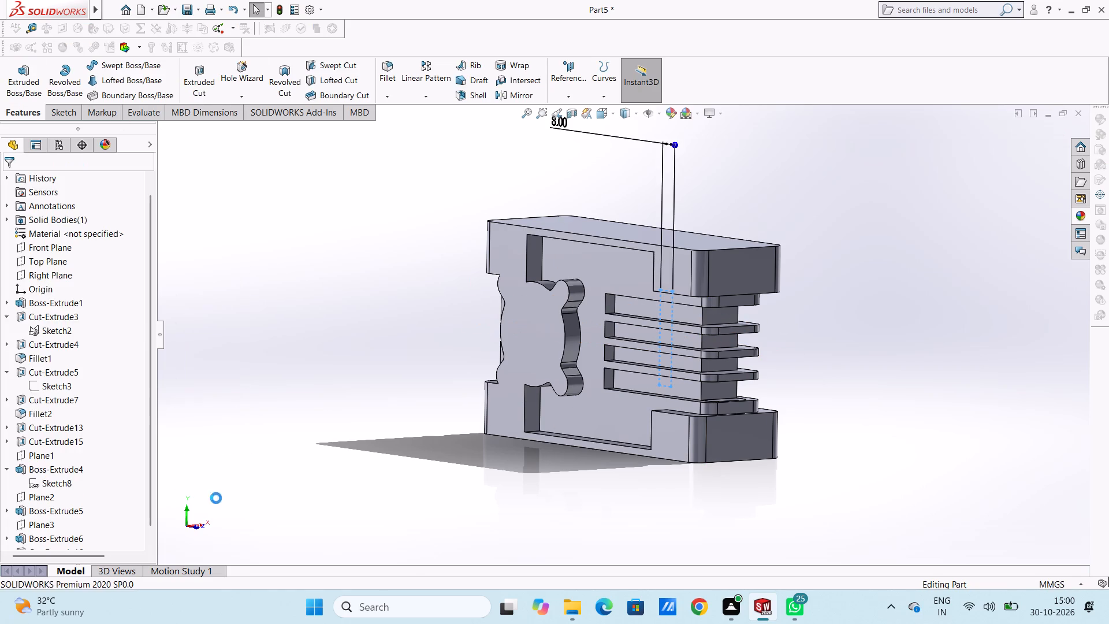
click(69, 226)
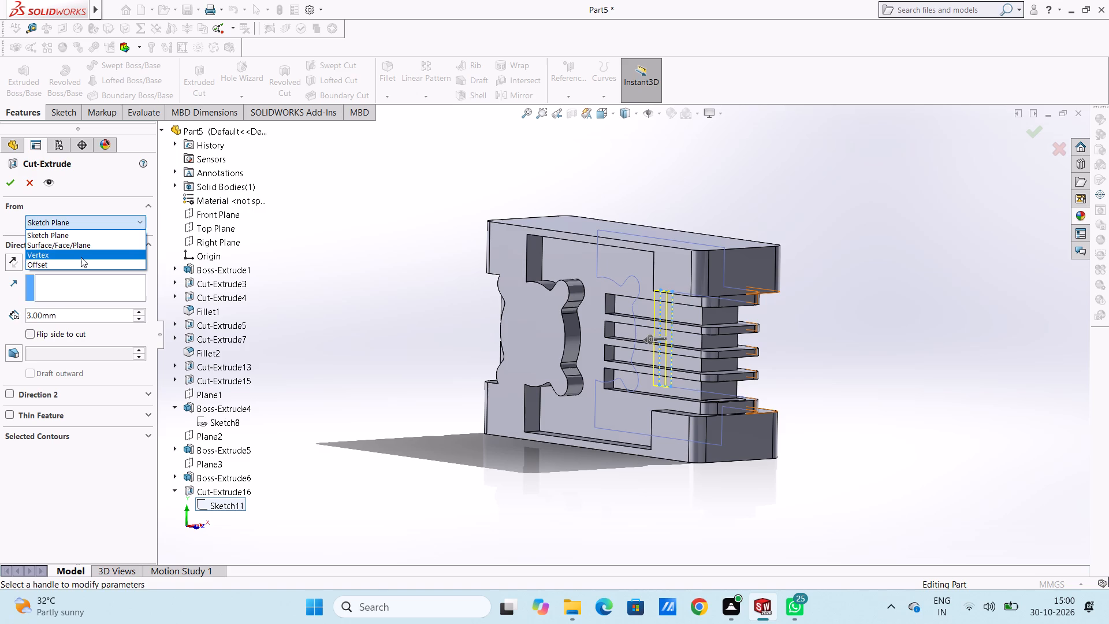
click(81, 249)
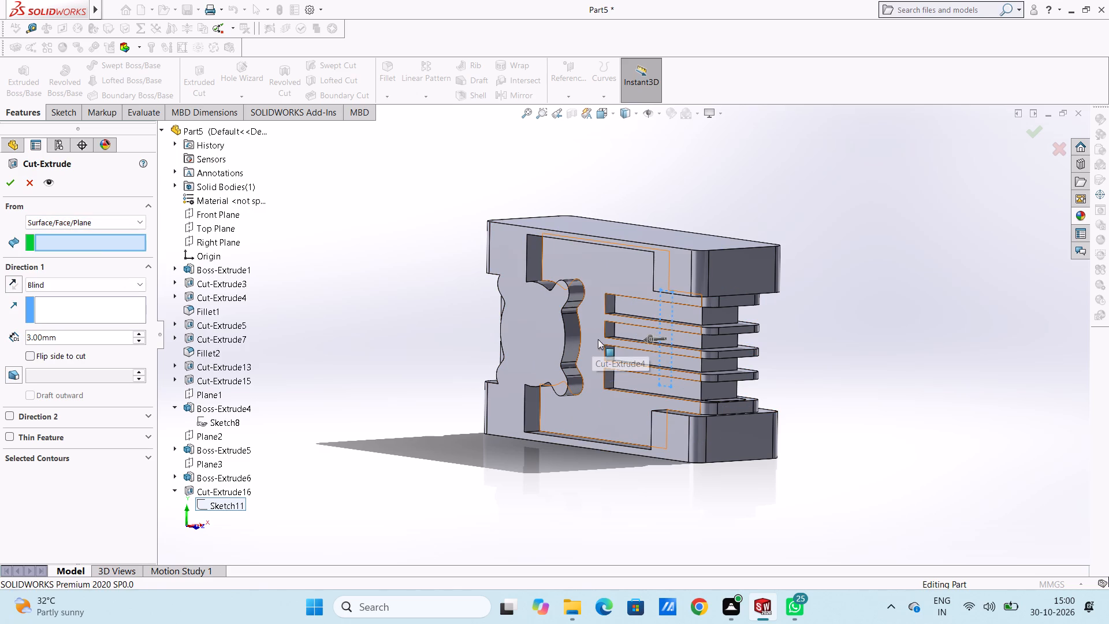
click(599, 334)
middle_drag(373, 370, 359, 370)
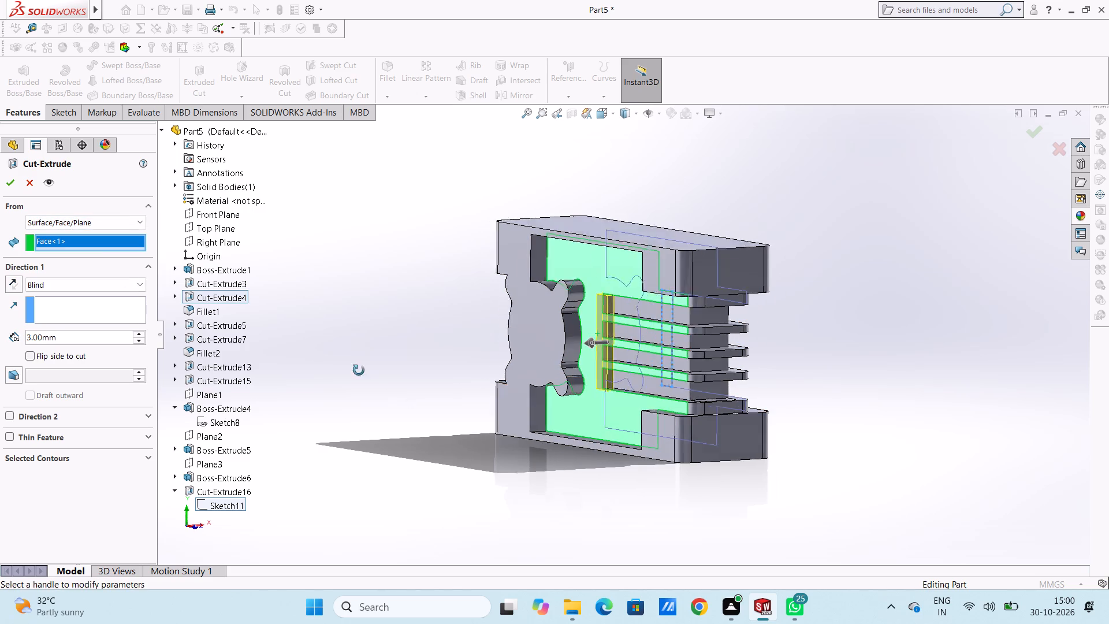
middle_drag(359, 370, 352, 377)
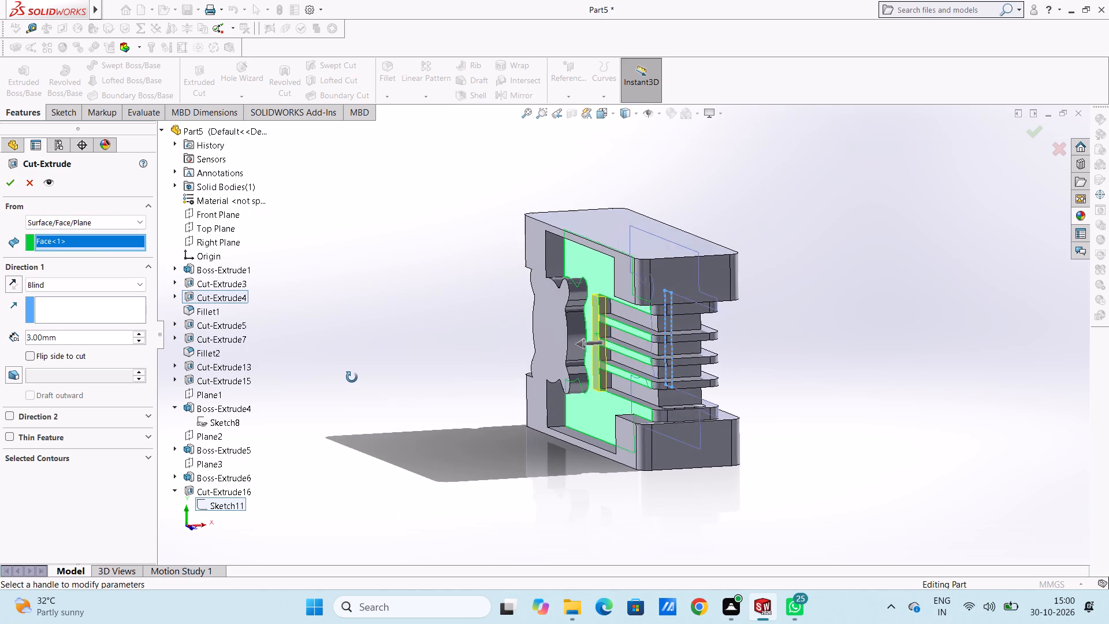
middle_drag(352, 377, 352, 377)
right_click(128, 232)
right_click(128, 237)
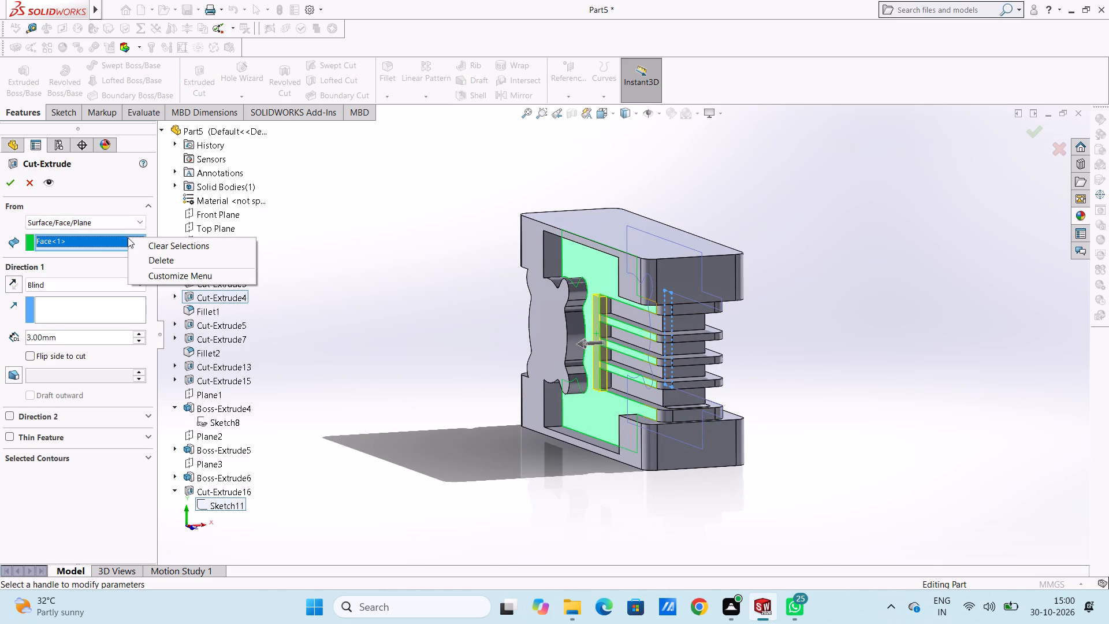
click(165, 258)
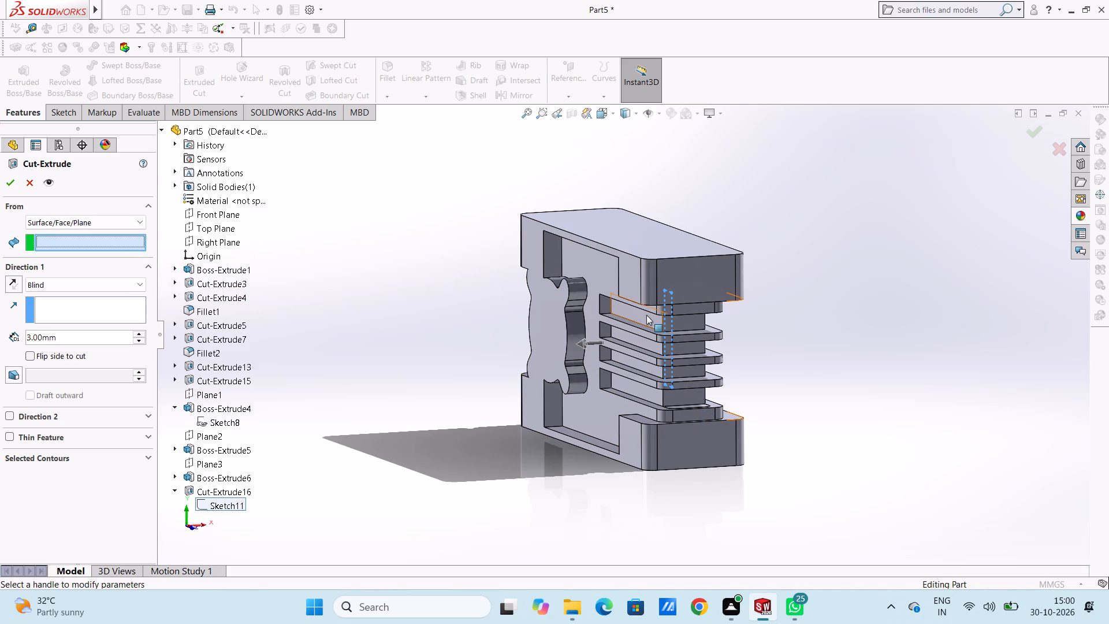
click(635, 315)
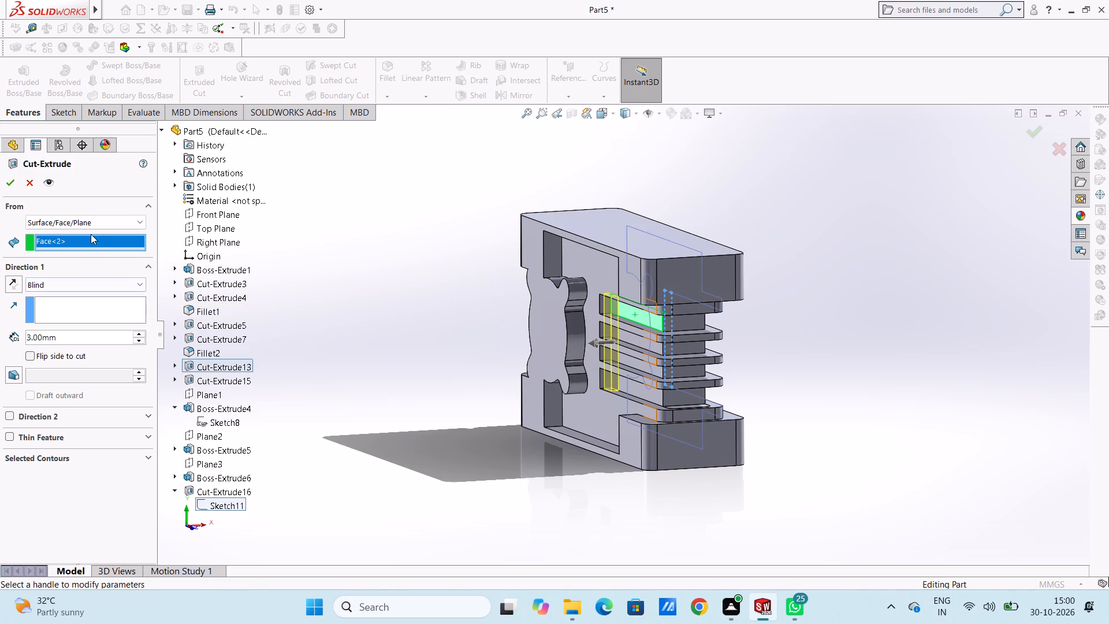
click(83, 285)
click(78, 309)
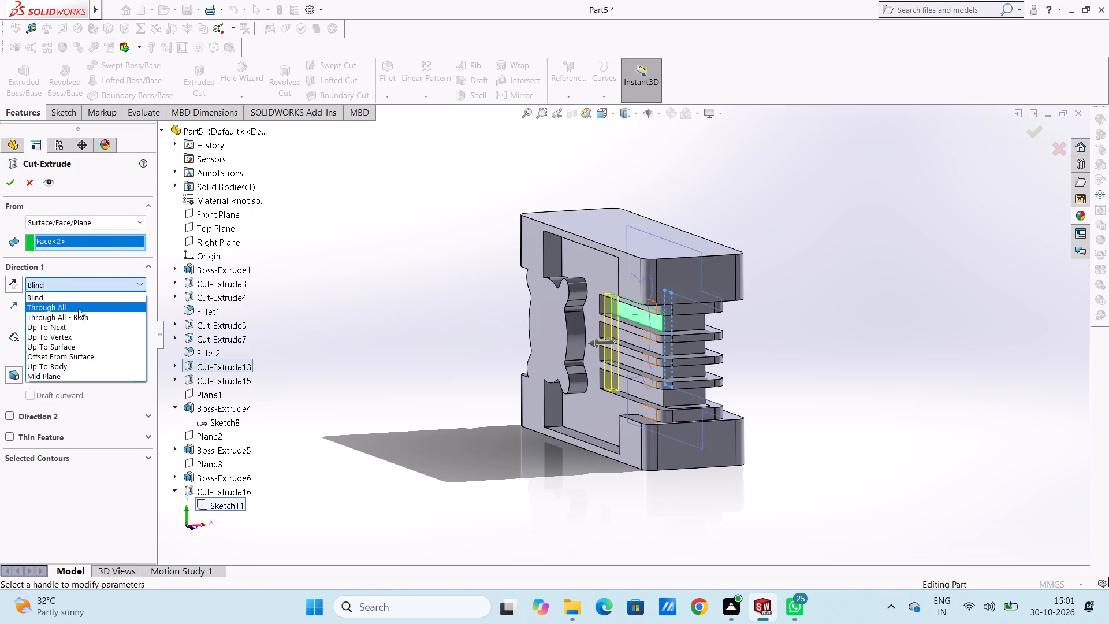
click(13, 183)
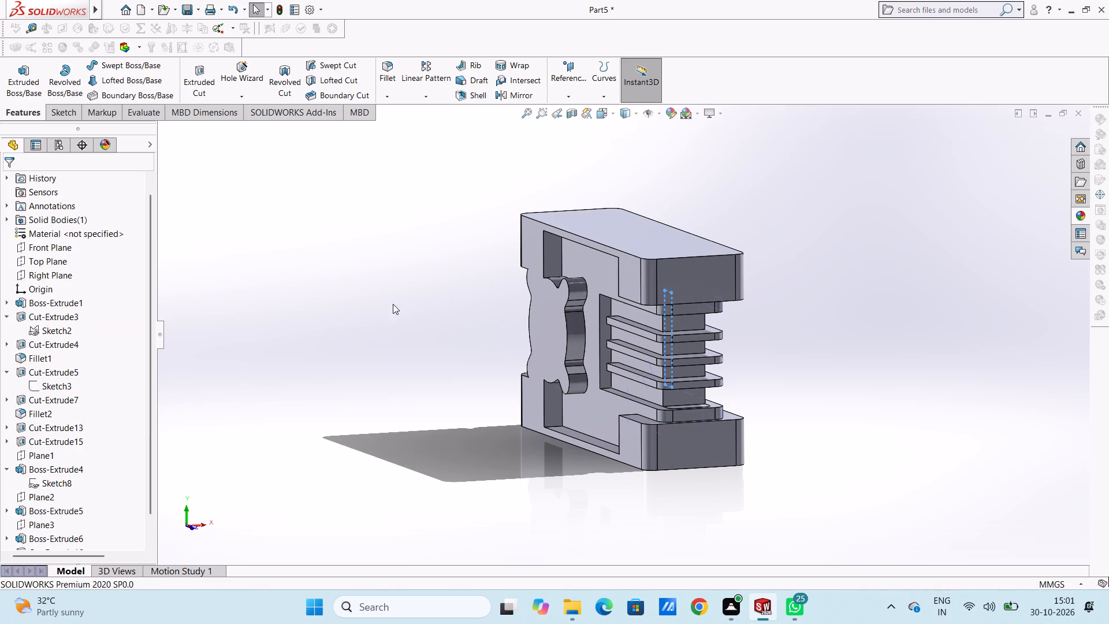
Examine the block from both sides and in isometric view to check the trimmed divider plates.
click(397, 304)
middle_drag(401, 332, 535, 352)
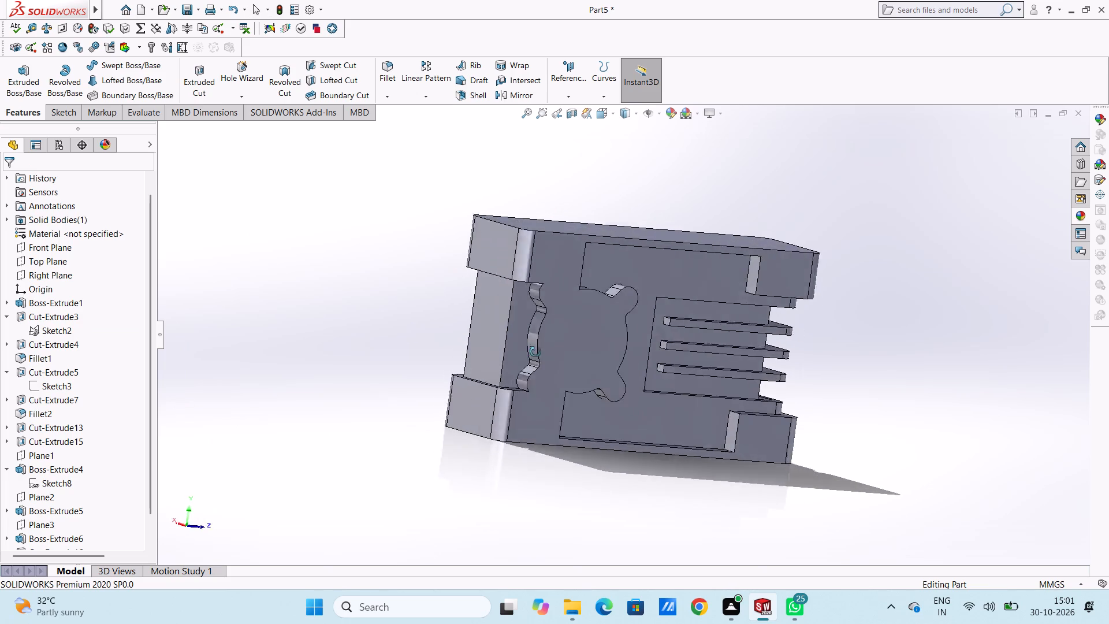
middle_drag(535, 352, 672, 443)
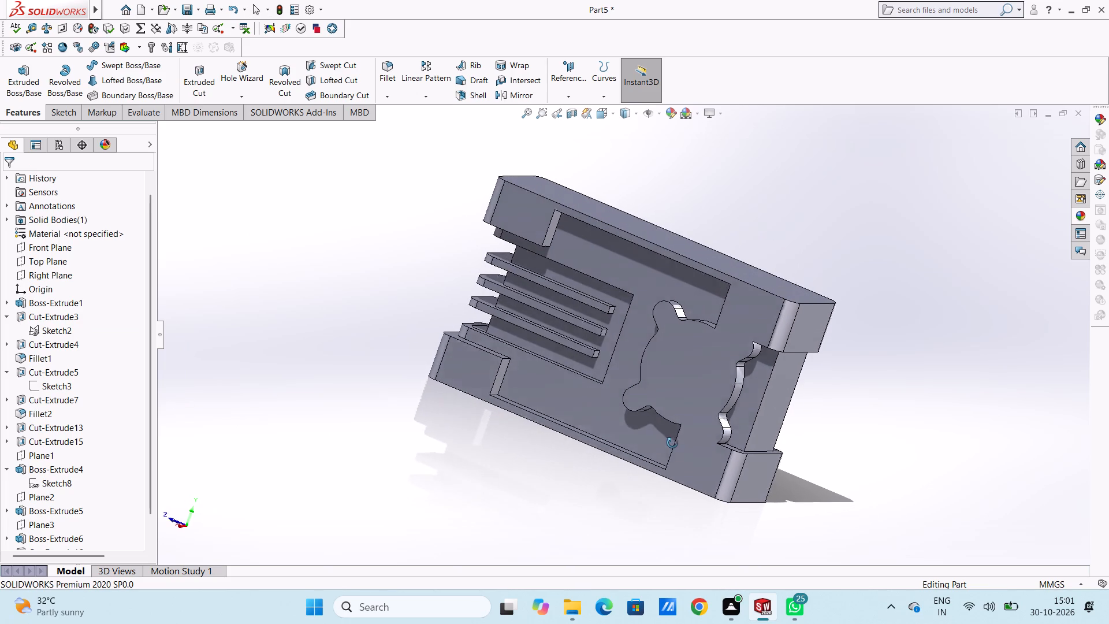
middle_drag(672, 443, 629, 428)
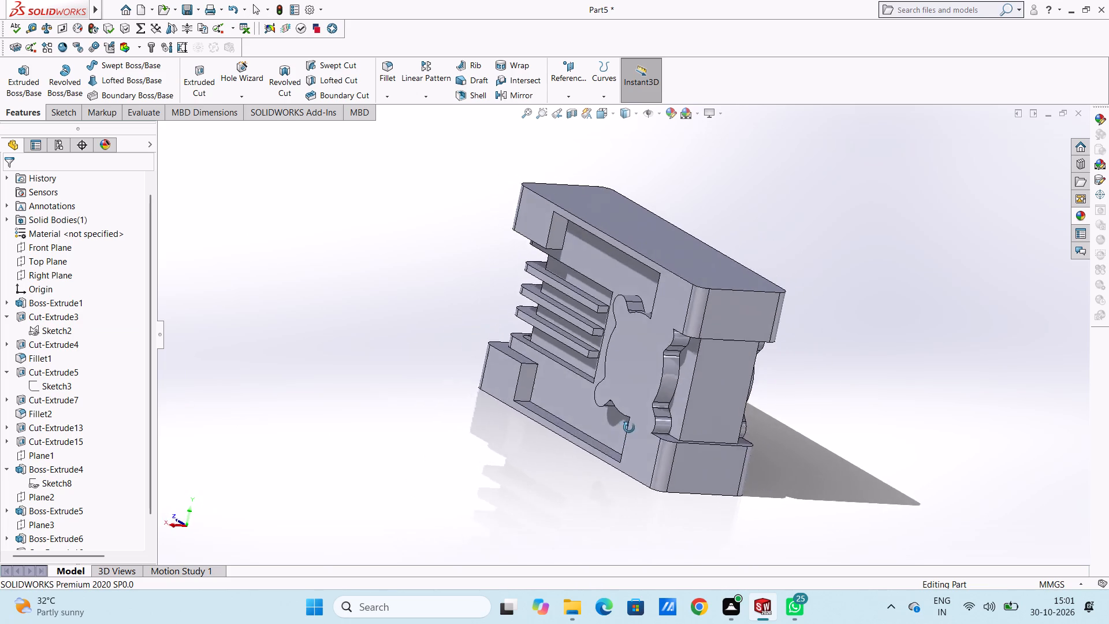
middle_drag(629, 428, 718, 410)
scroll(388, 299, up, 1)
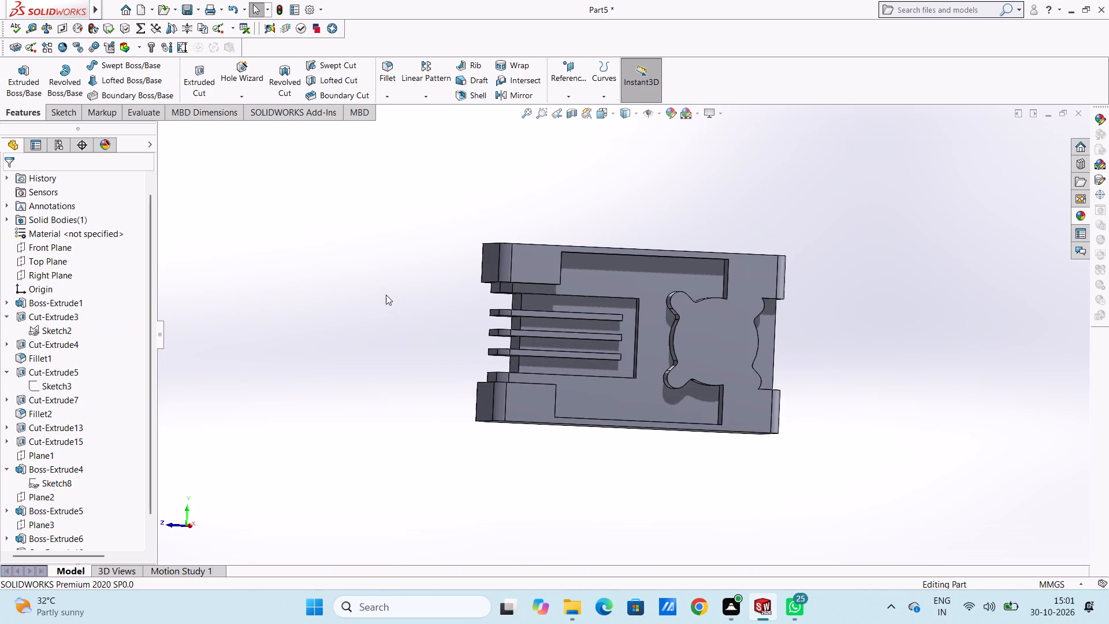
middle_drag(402, 300, 331, 374)
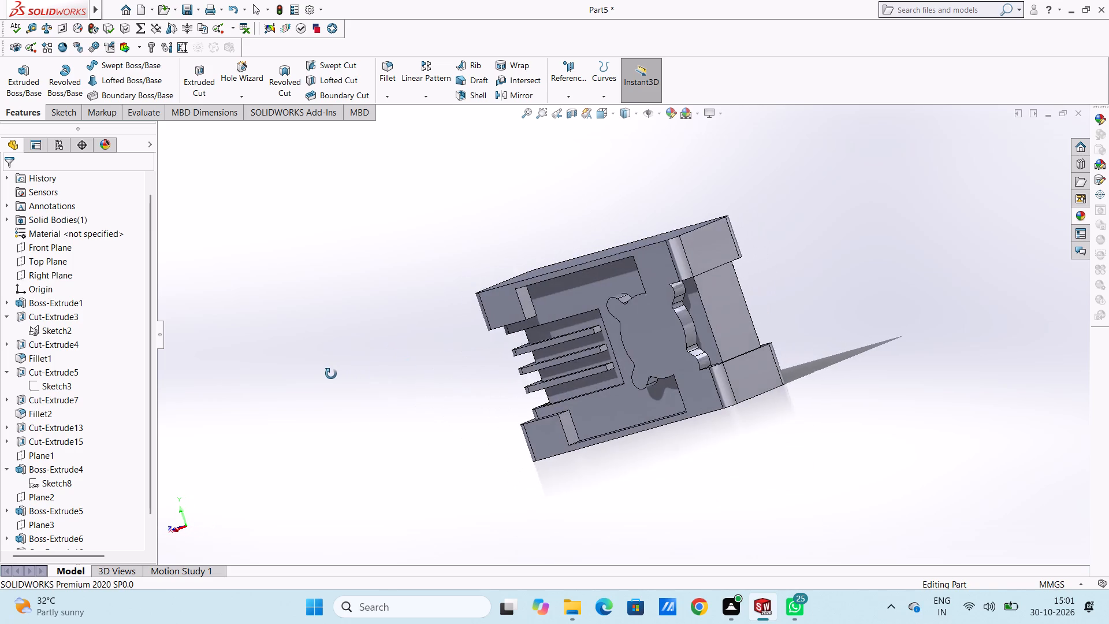
middle_drag(331, 374, 381, 373)
key(ctrl+7)
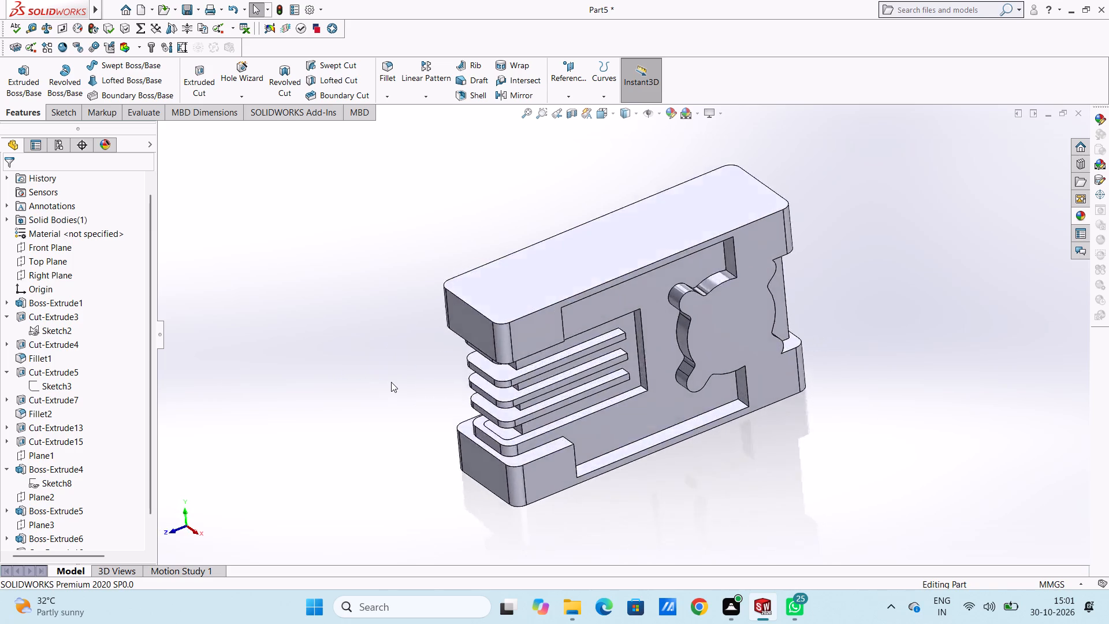
scroll(403, 367, up, 2)
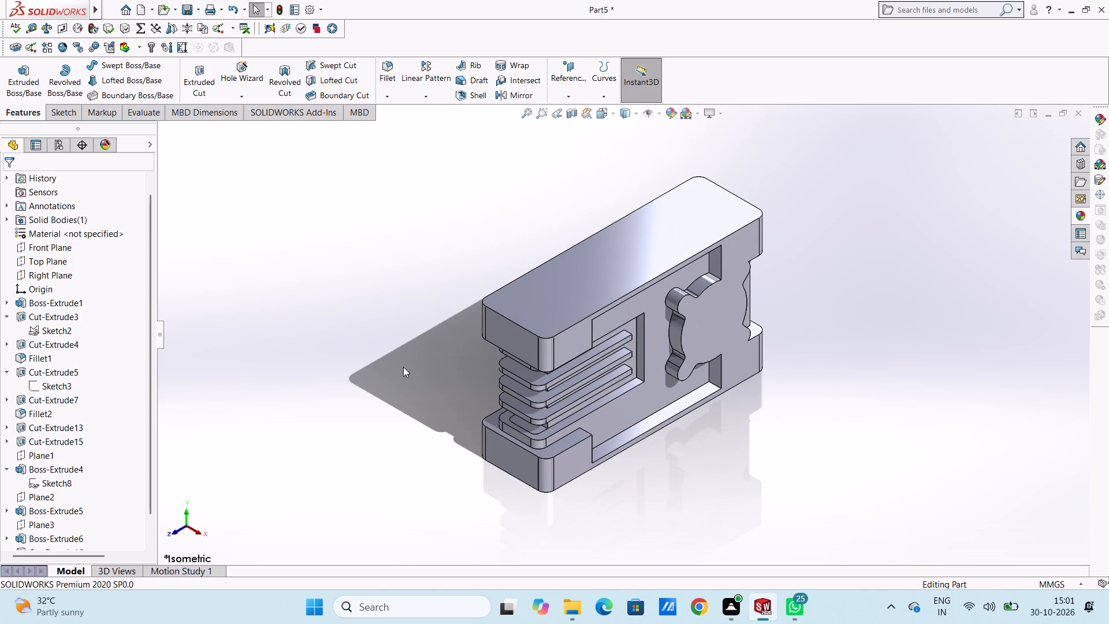
middle_drag(403, 367, 400, 337)
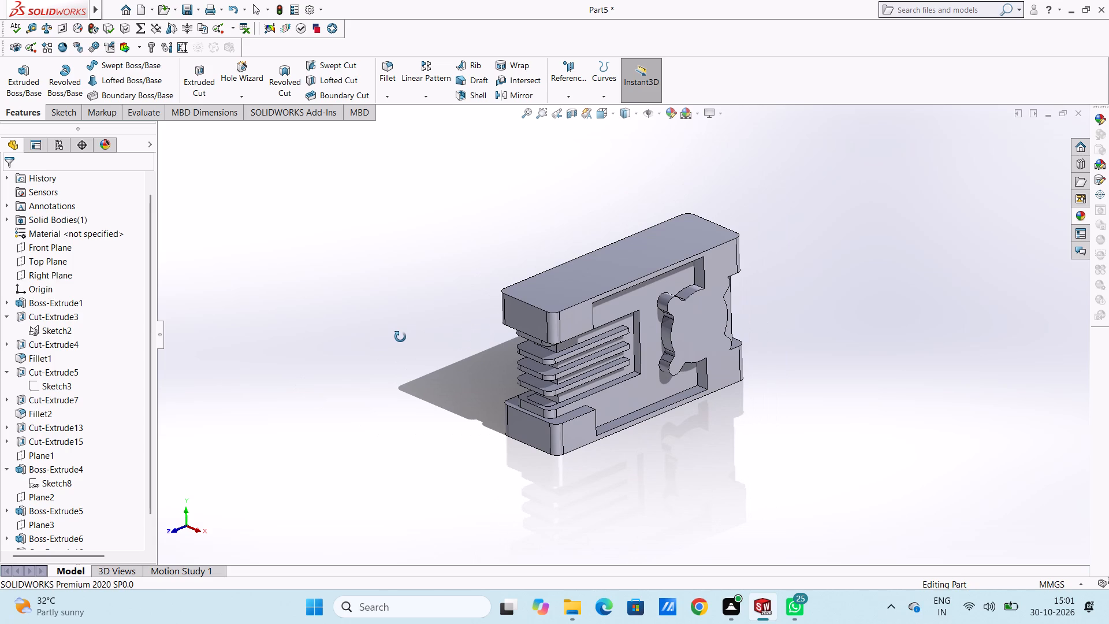
middle_drag(400, 337, 412, 336)
scroll(412, 336, up, 1)
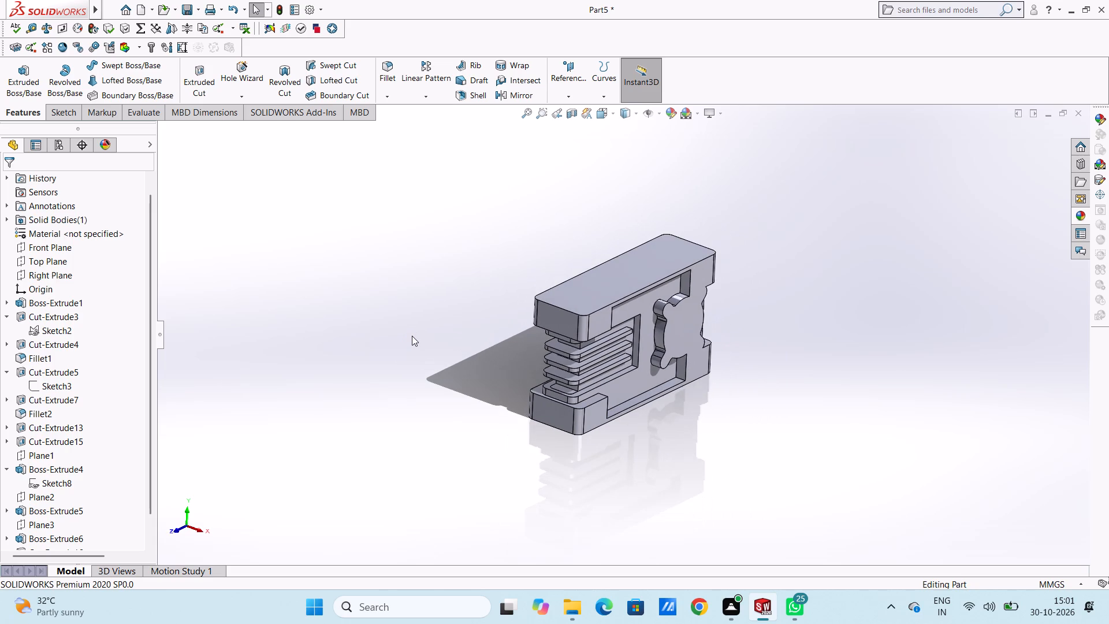
Start a new sketch on the flat front face of the block's lower end section.
key(ctrl+1)
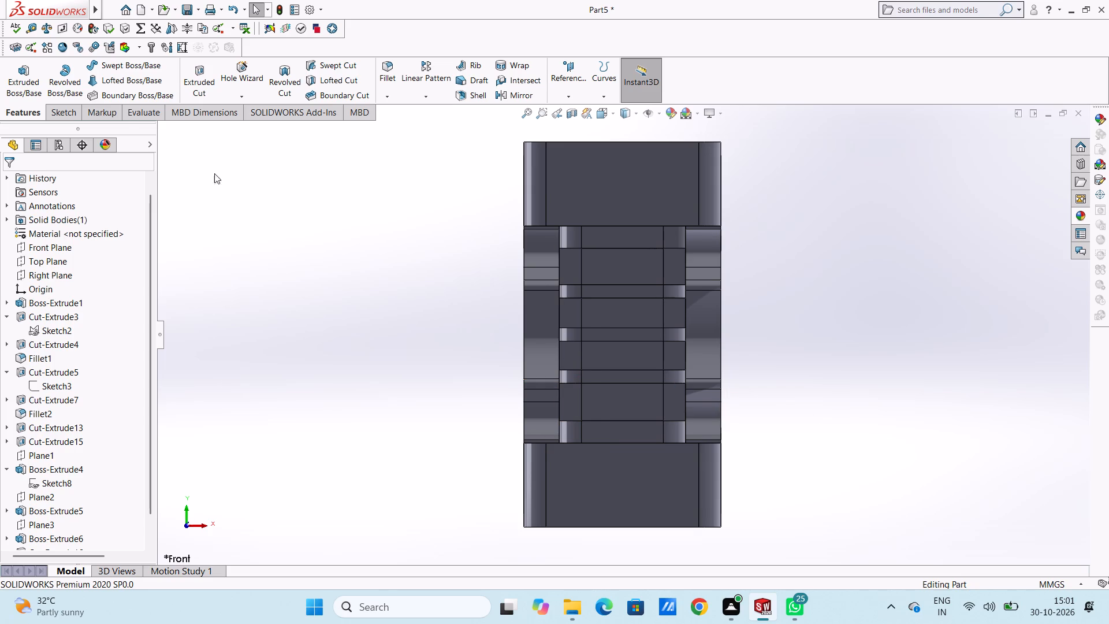
click(626, 433)
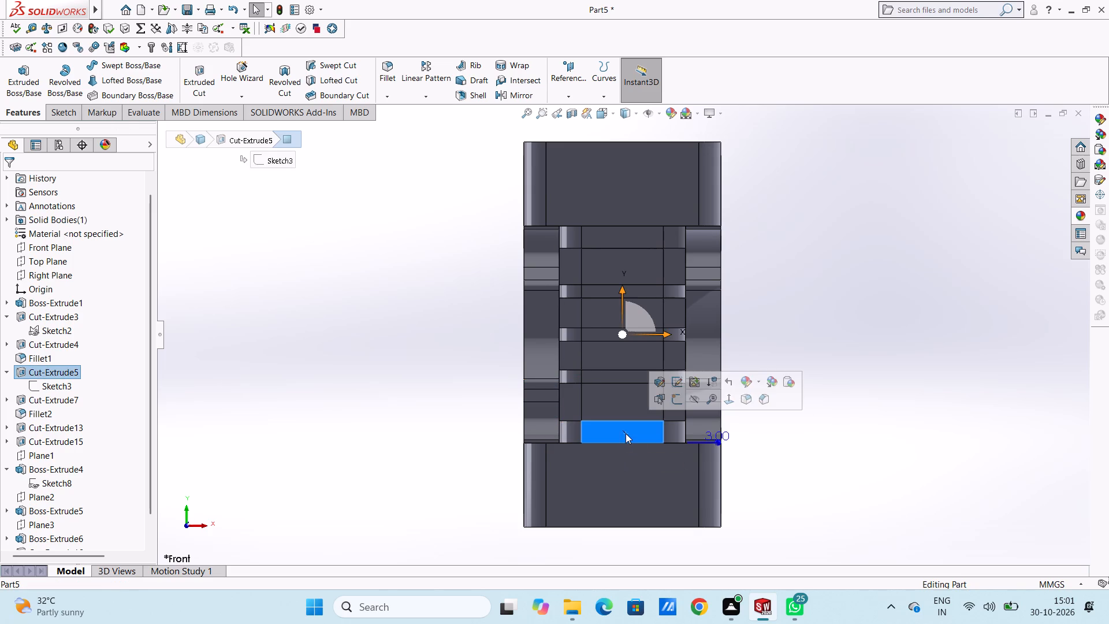
click(411, 379)
click(601, 488)
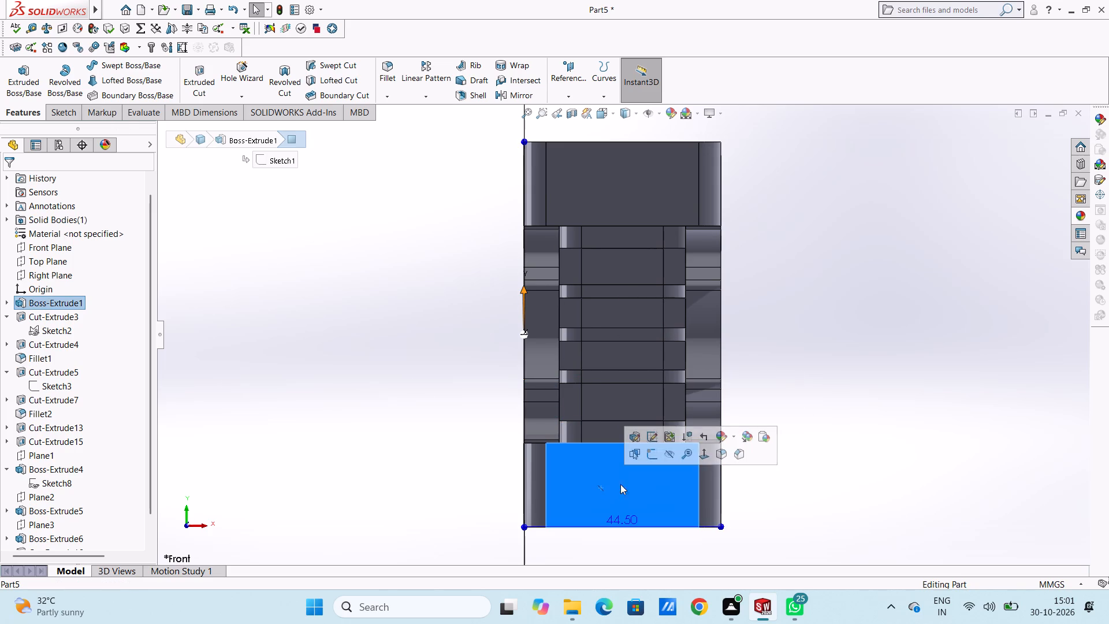
click(650, 456)
click(821, 362)
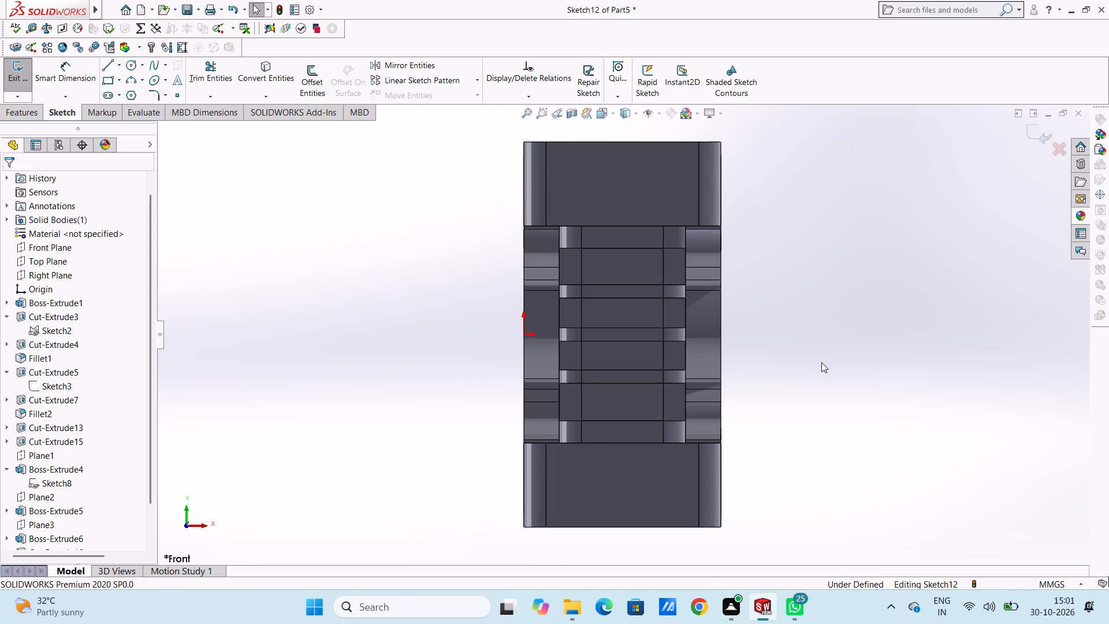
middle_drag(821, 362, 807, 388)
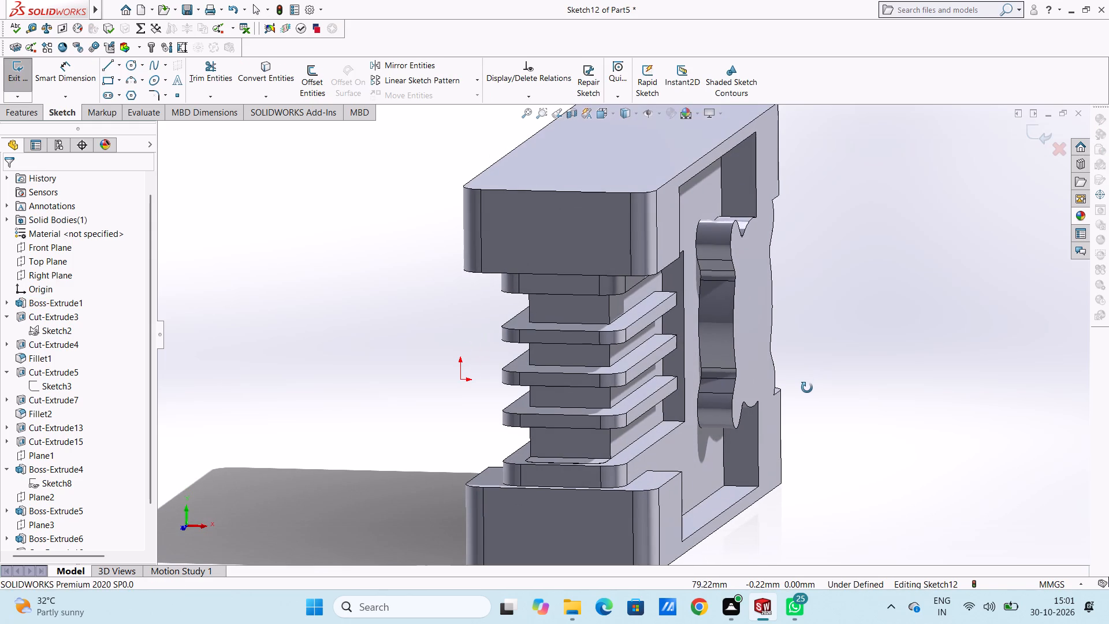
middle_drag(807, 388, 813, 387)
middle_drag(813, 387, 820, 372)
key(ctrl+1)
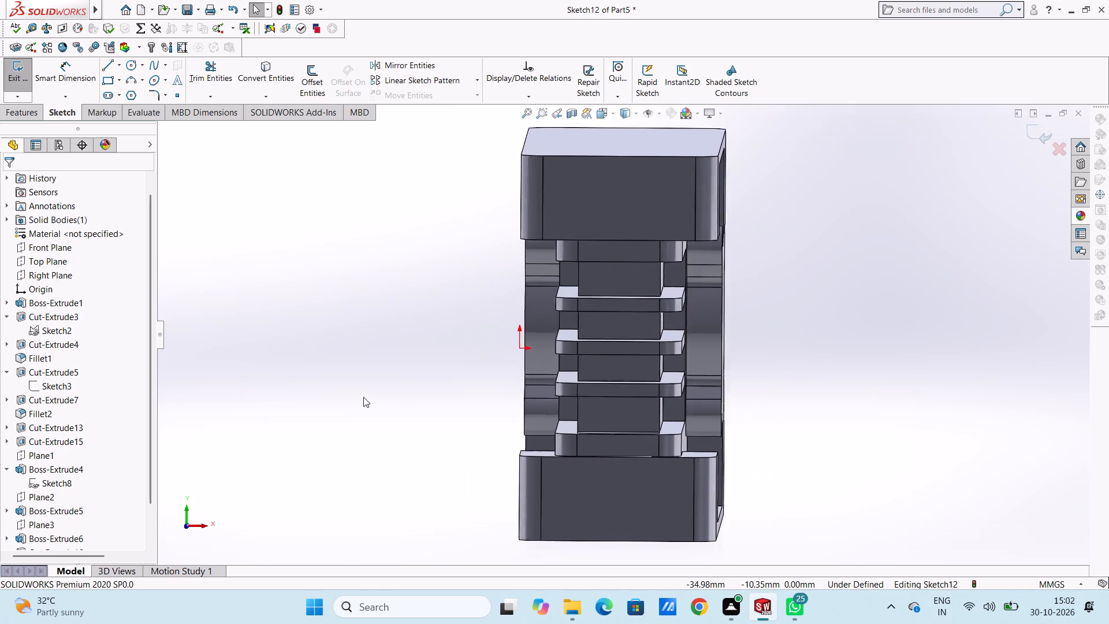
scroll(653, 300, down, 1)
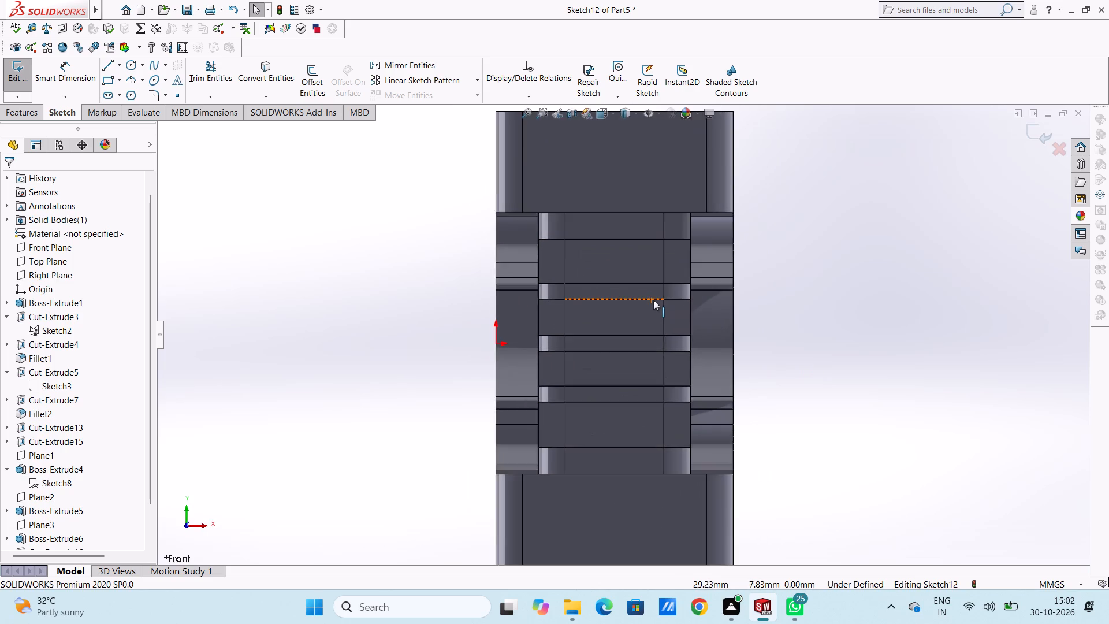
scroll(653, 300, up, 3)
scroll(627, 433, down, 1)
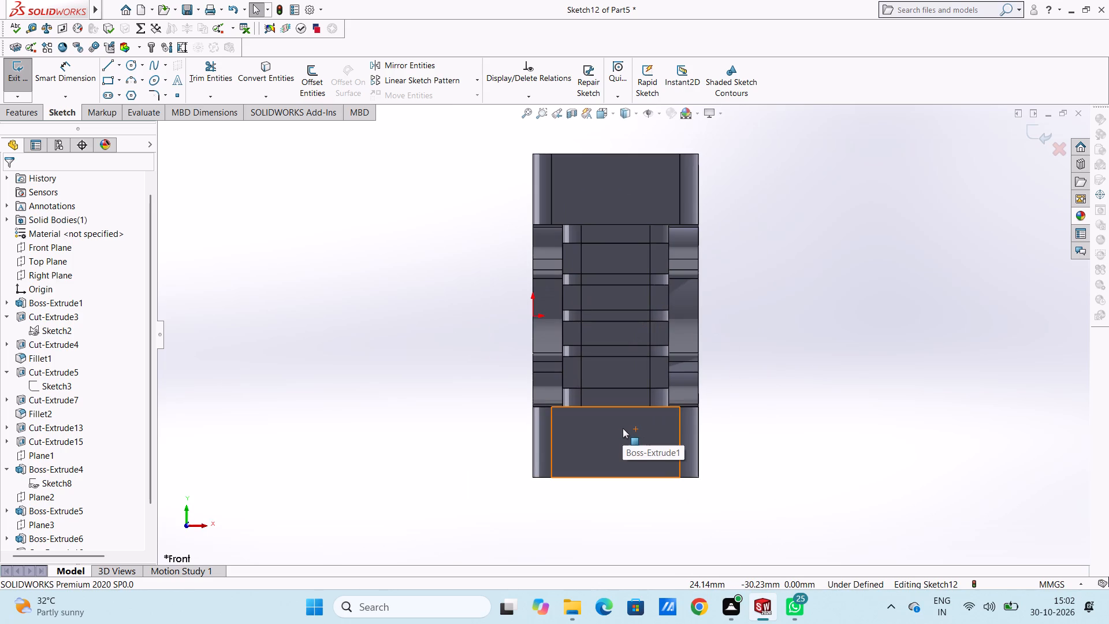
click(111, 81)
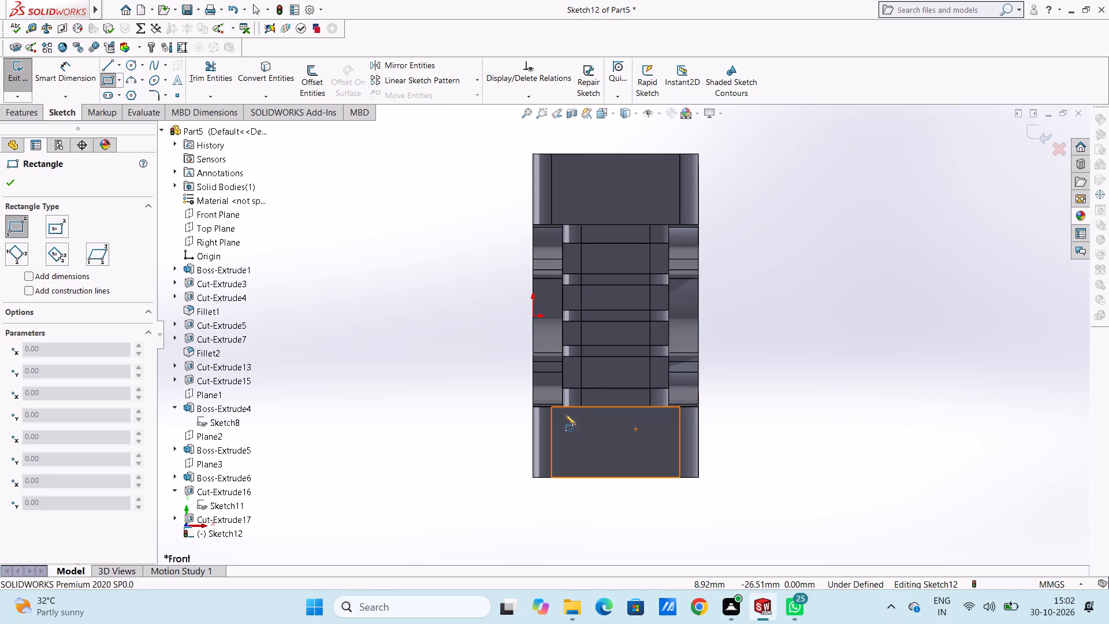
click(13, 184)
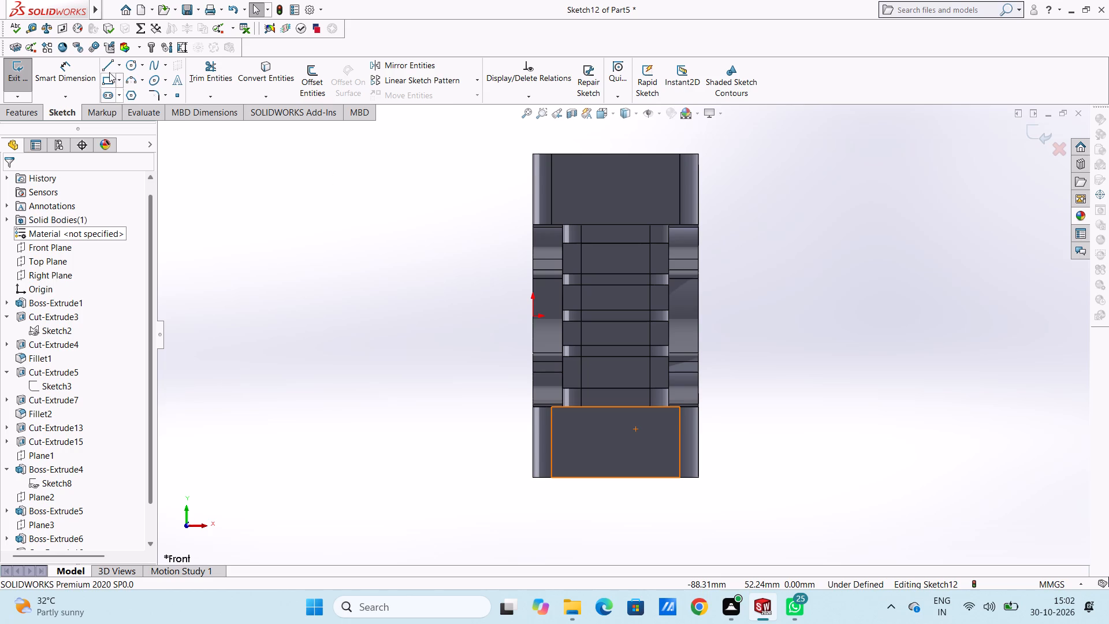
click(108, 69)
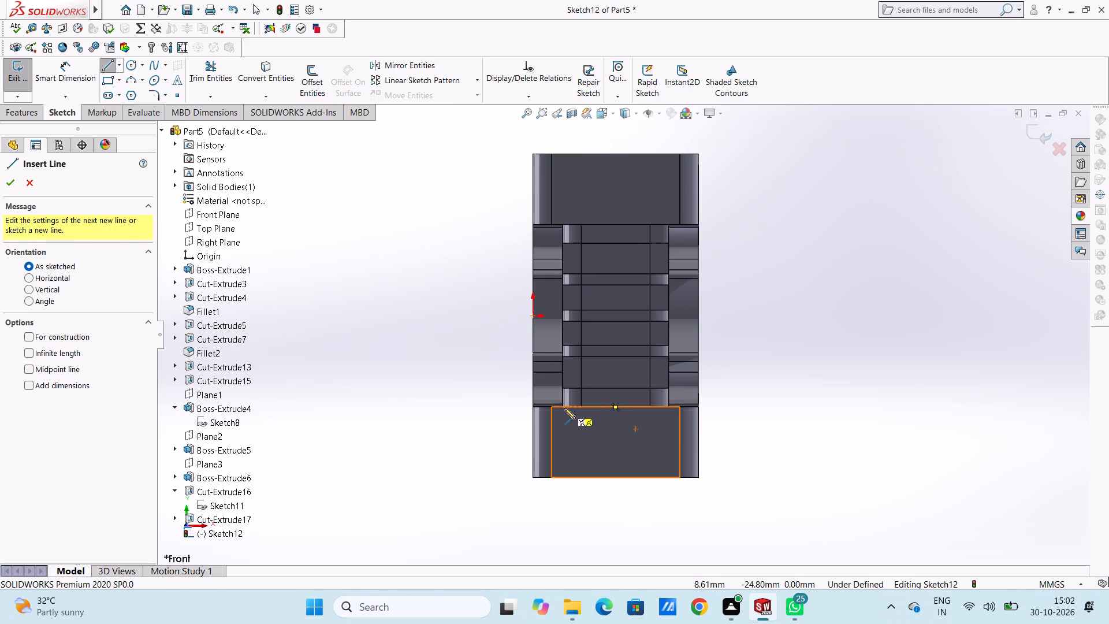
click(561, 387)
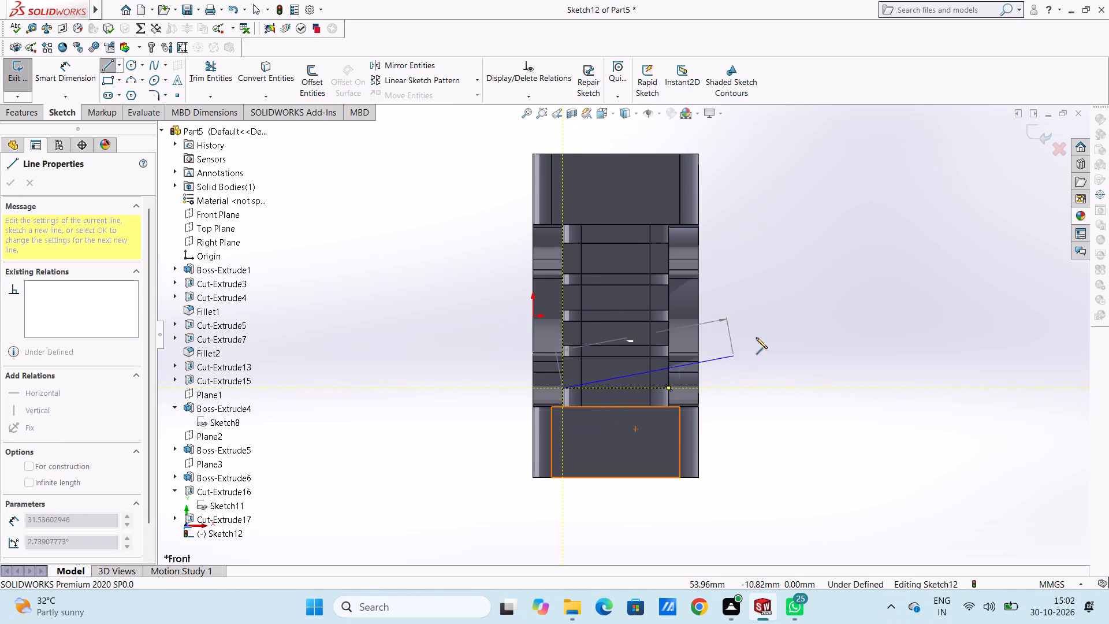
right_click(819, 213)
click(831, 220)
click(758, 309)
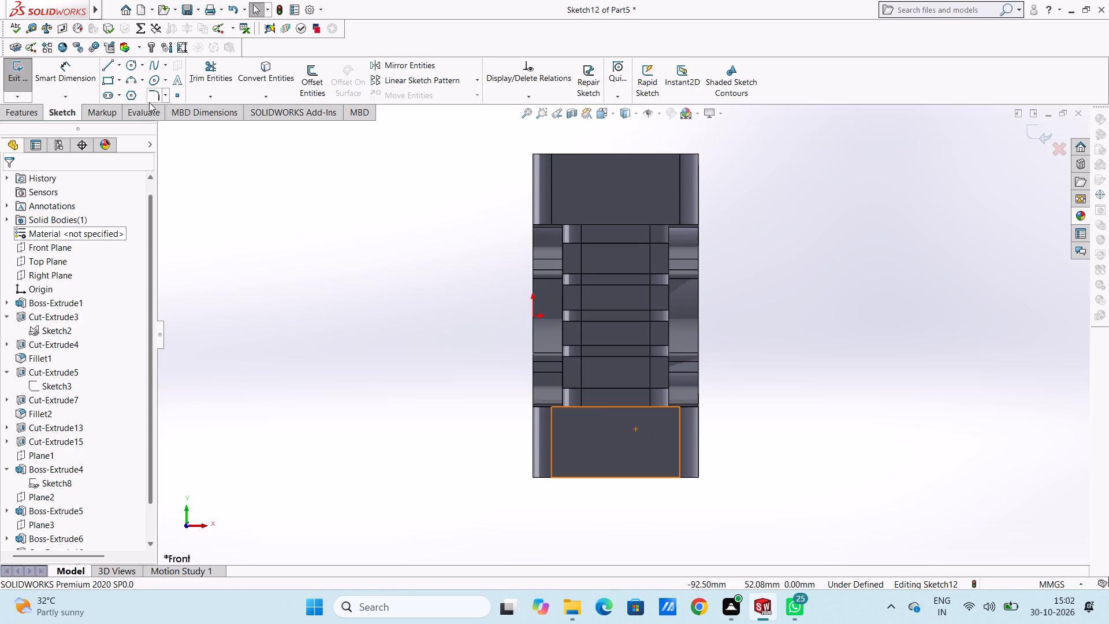
Sketch a 5 mm by 5 mm corner rectangle on the lowest ledge's flat front, starting at its lower-left corner.
click(110, 81)
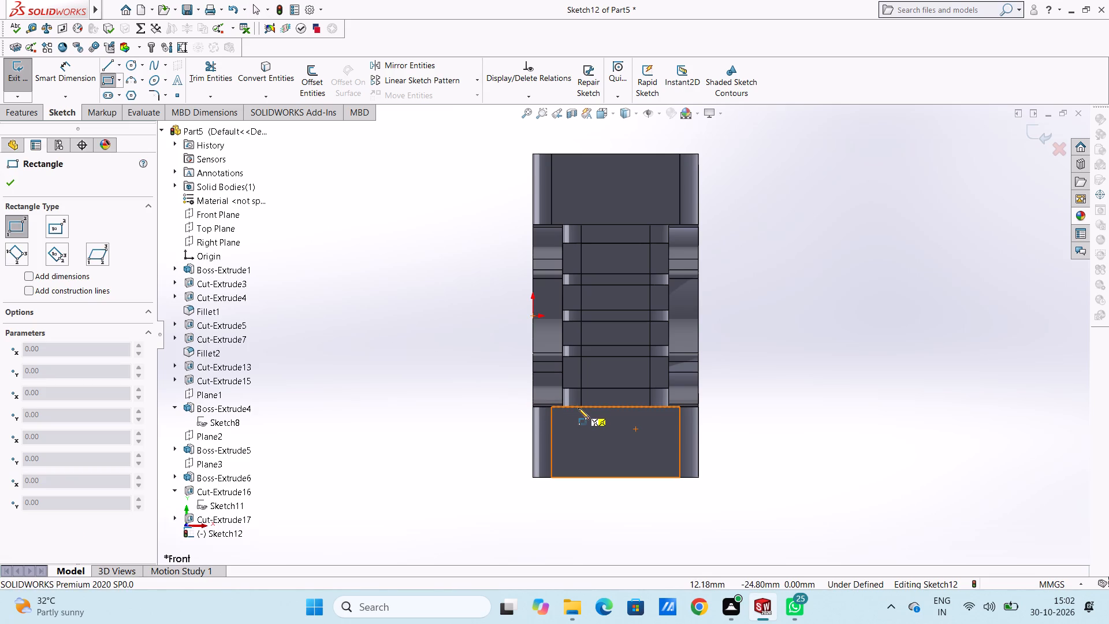
click(580, 407)
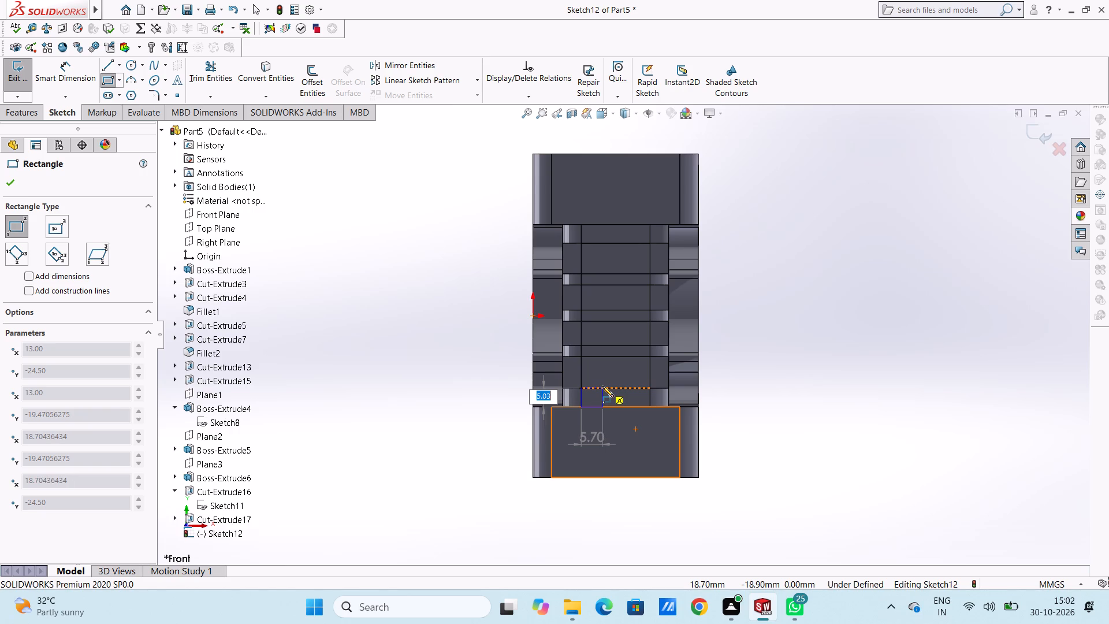
key(5)
key(Return)
key(5)
key(Return)
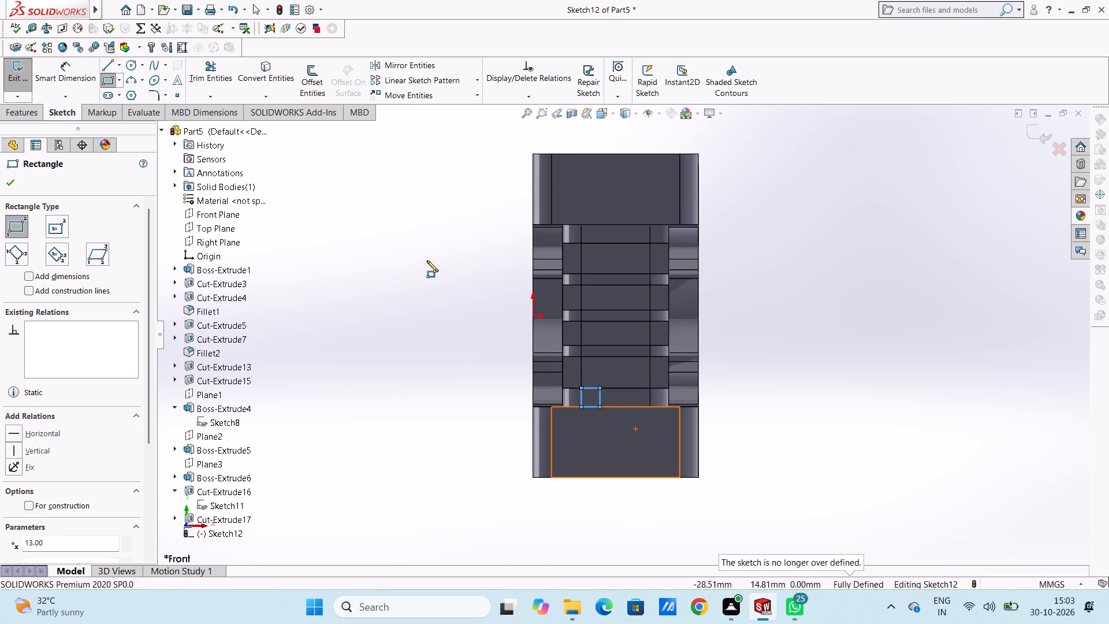
Sketch a second 5 mm by 5 mm corner rectangle on the same ledge front, starting on its upper edge at about X 25 mm.
scroll(626, 407, down, 2)
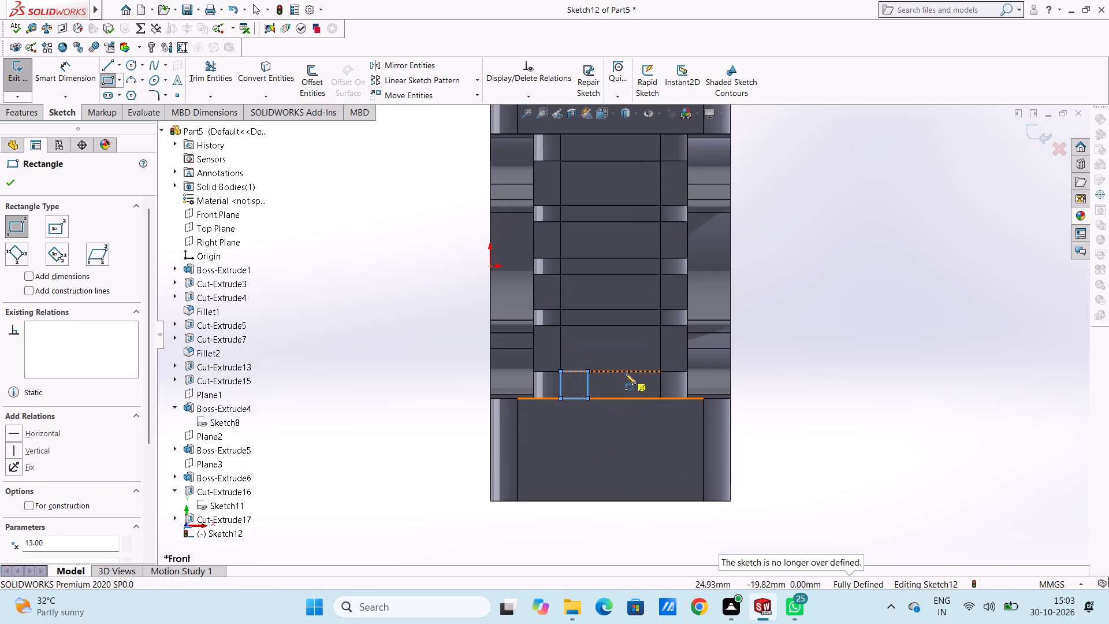
click(626, 372)
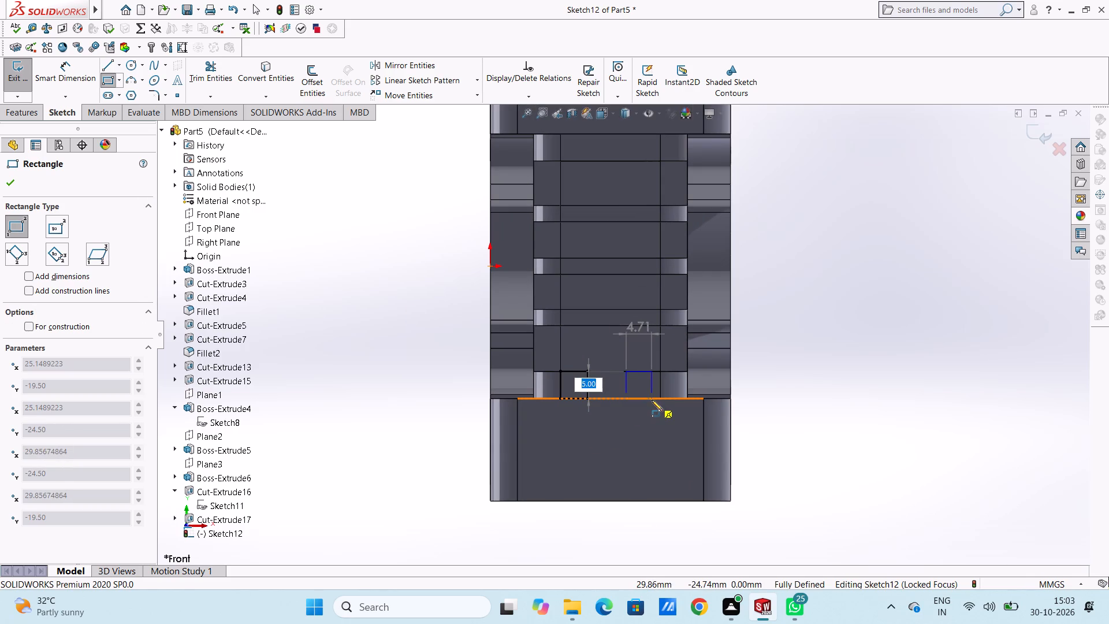
key(Return)
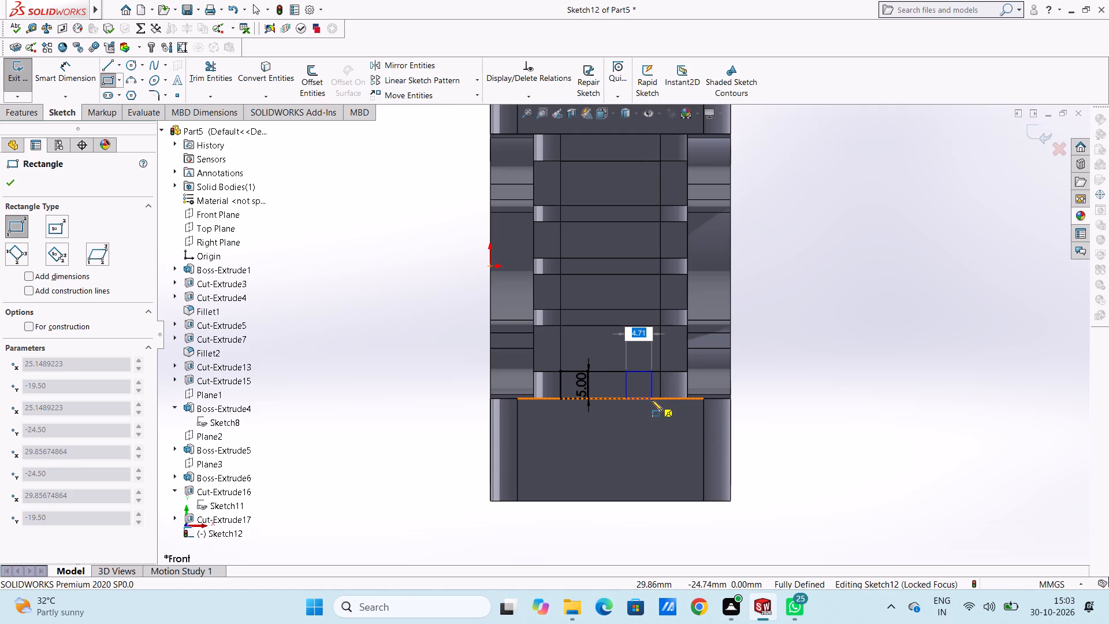
key(5)
key(Return)
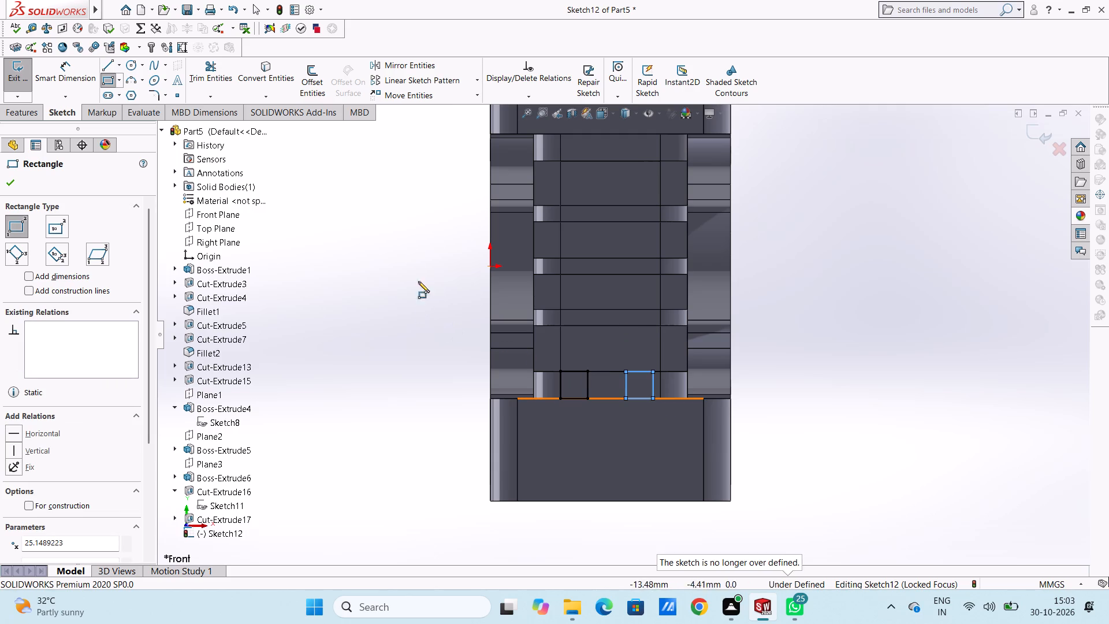
right_click(399, 233)
click(408, 246)
click(368, 265)
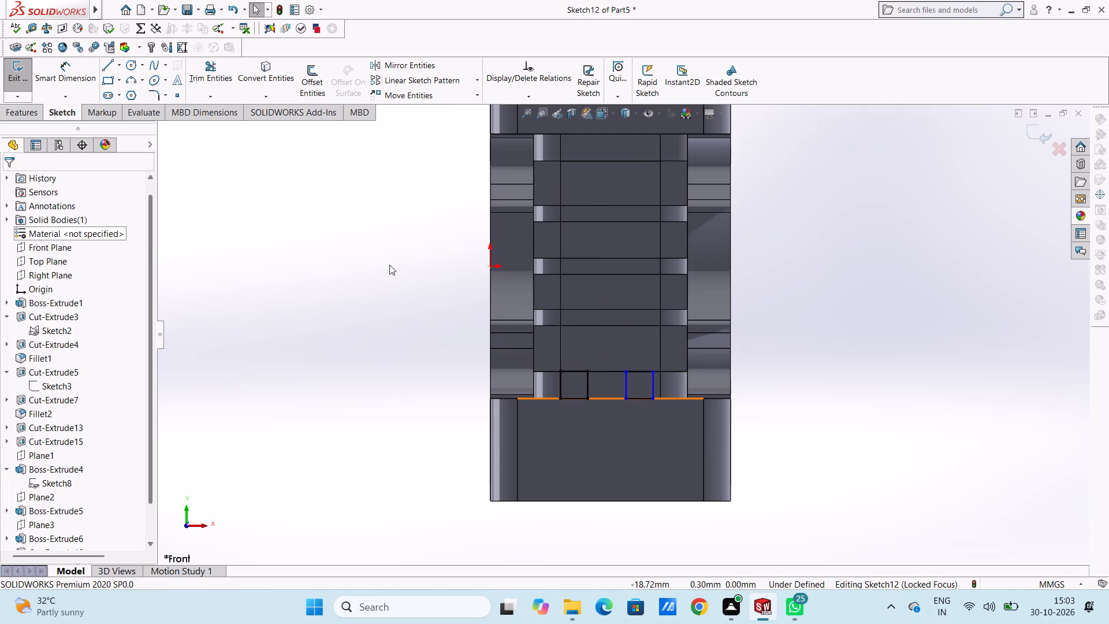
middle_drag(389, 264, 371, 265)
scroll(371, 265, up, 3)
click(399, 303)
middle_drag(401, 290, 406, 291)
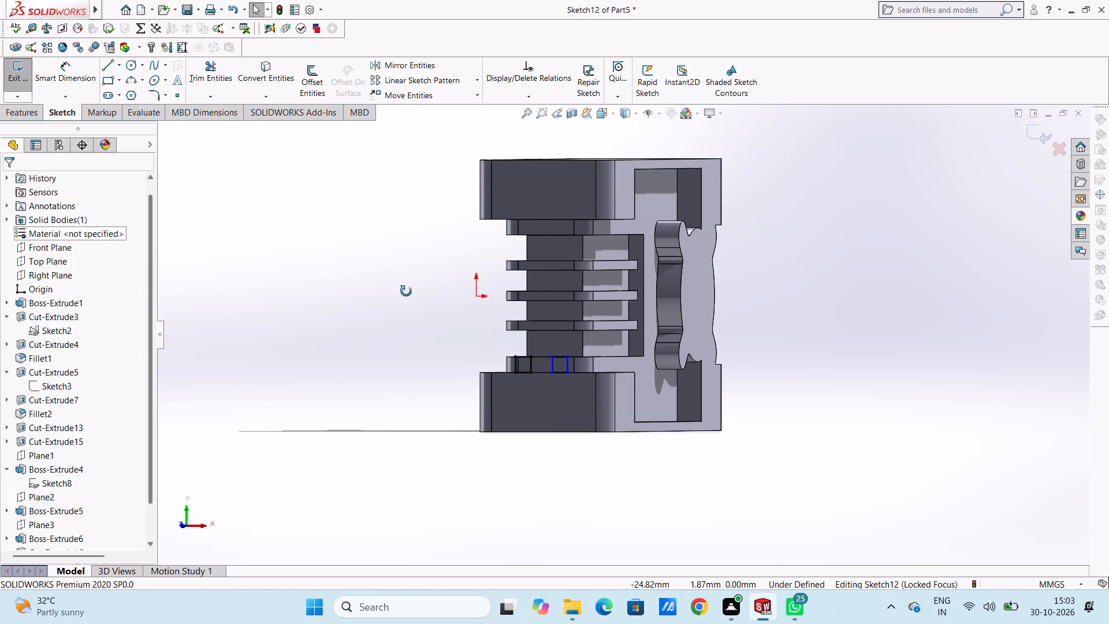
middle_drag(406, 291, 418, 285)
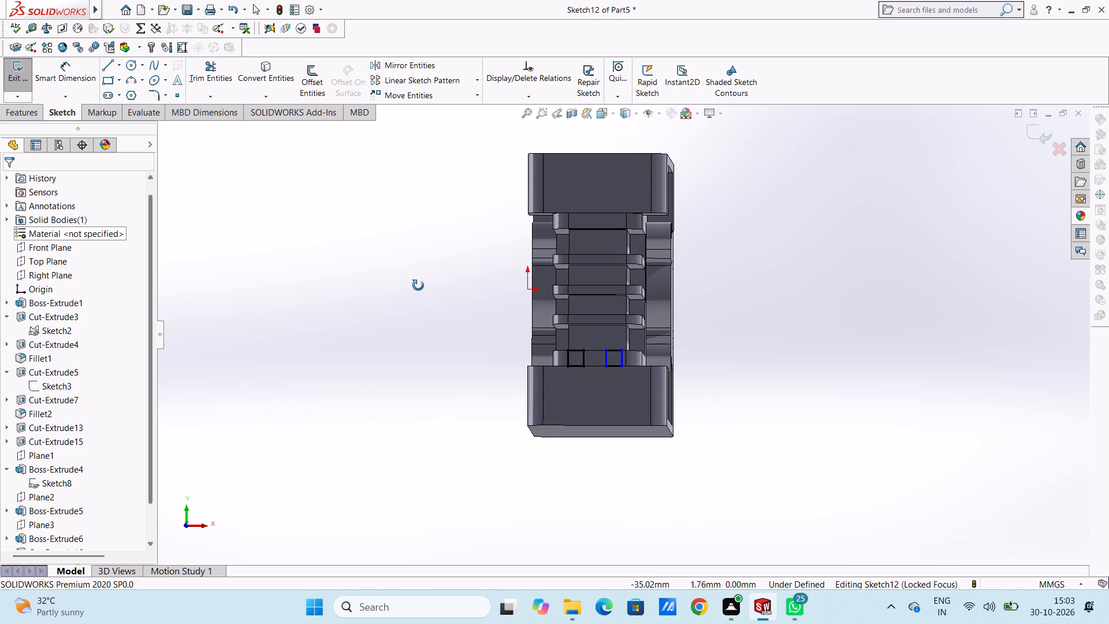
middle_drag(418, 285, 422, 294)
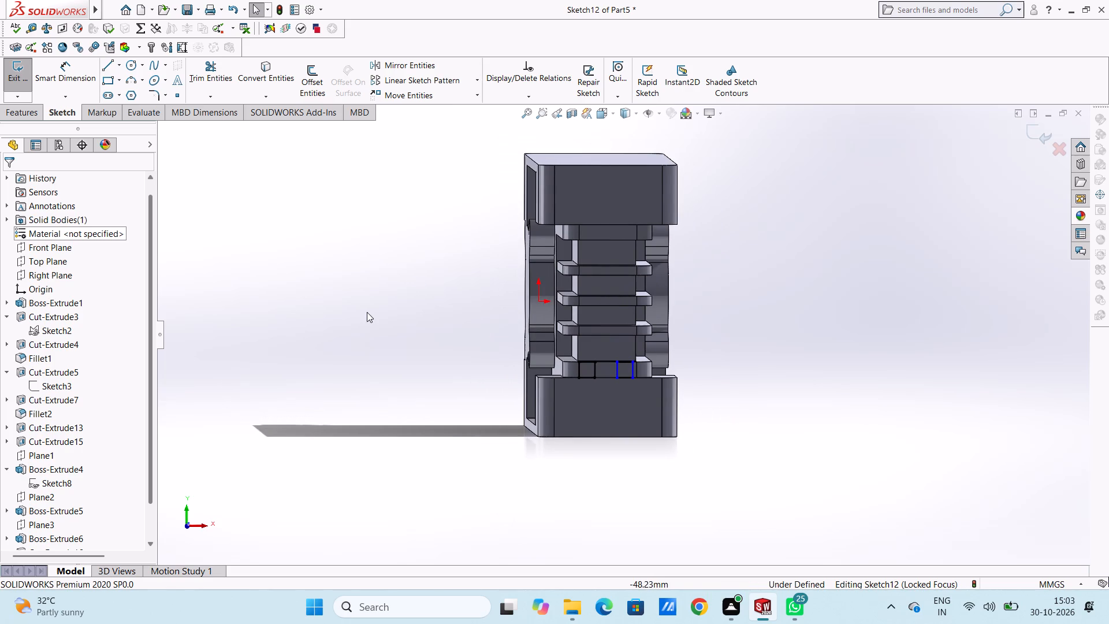
Dimension the second rectangle's outer side to the adjacent vertical edge of the ledge's flat front at 0 mm.
key(ctrl+1)
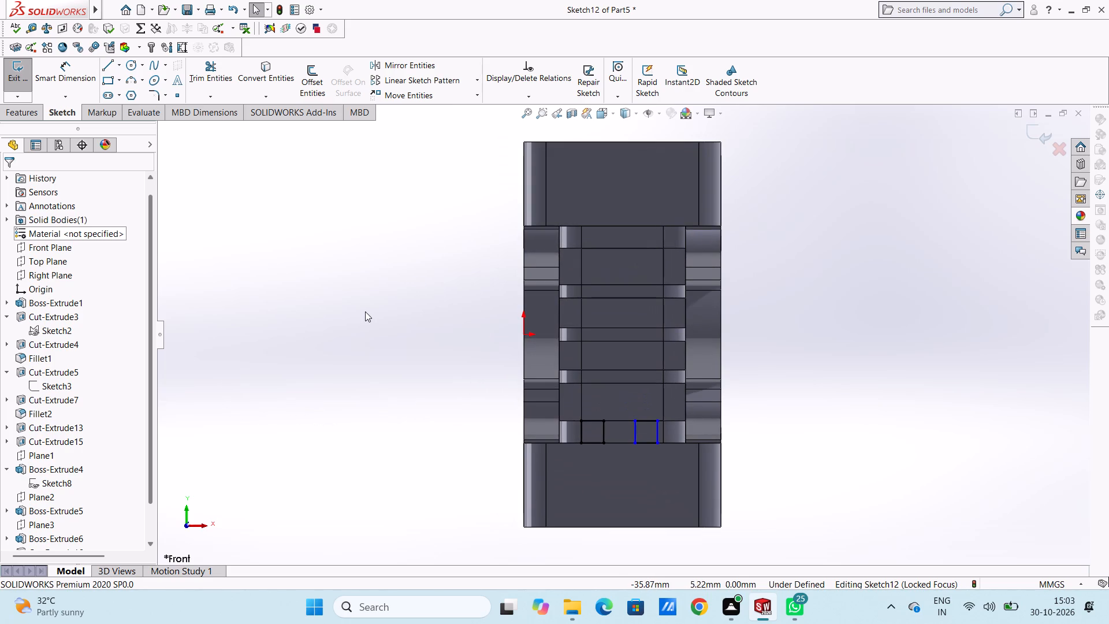
scroll(590, 444, up, 3)
scroll(611, 418, down, 2)
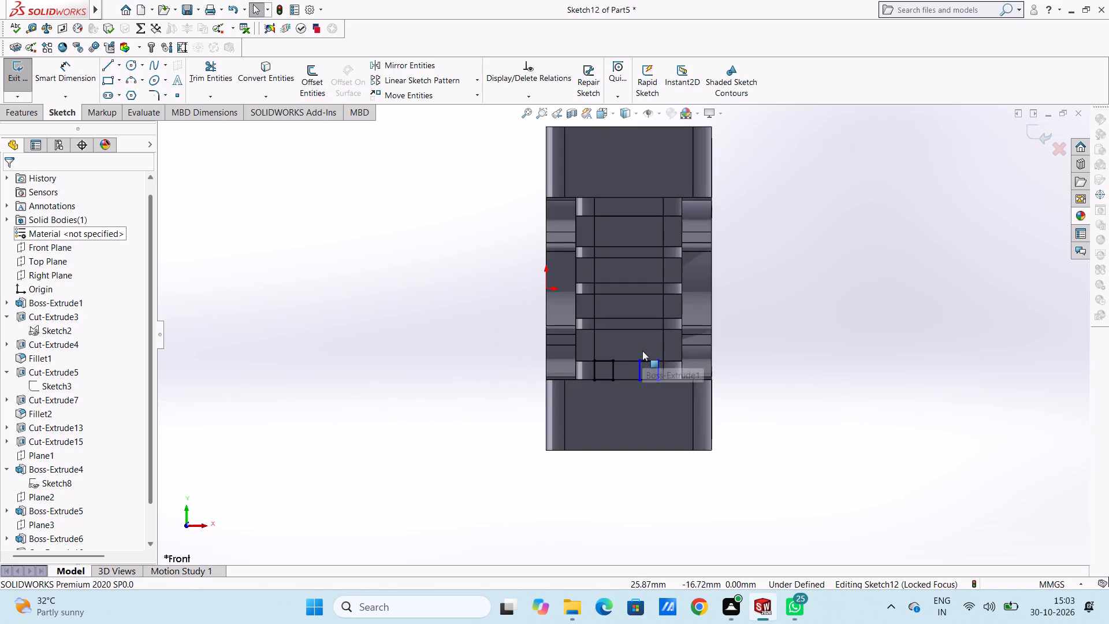
scroll(642, 351, down, 2)
click(91, 75)
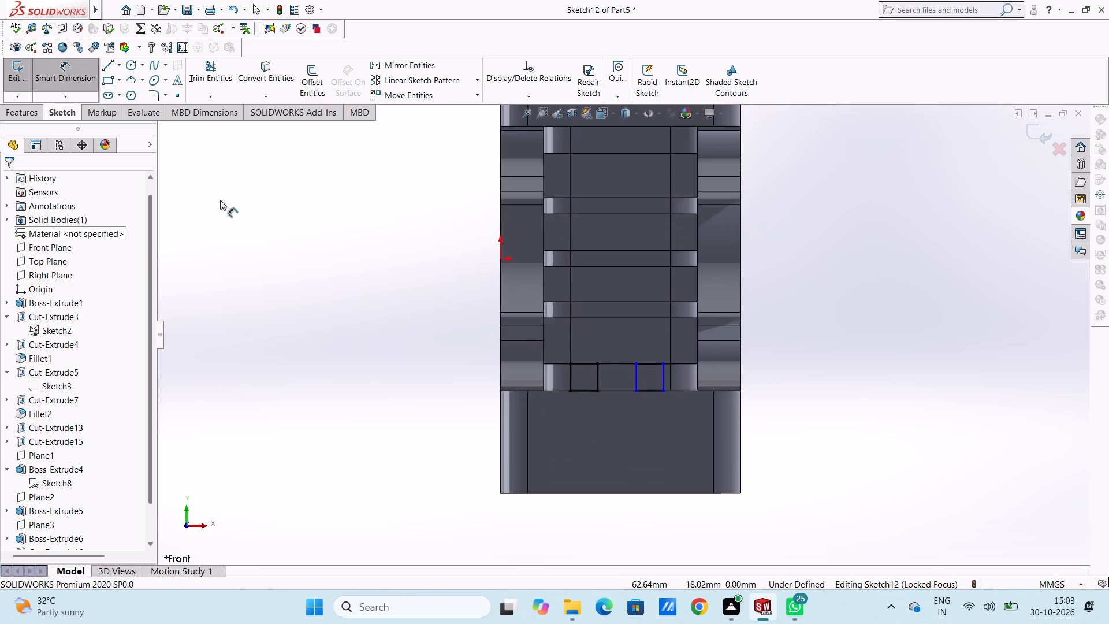
click(665, 384)
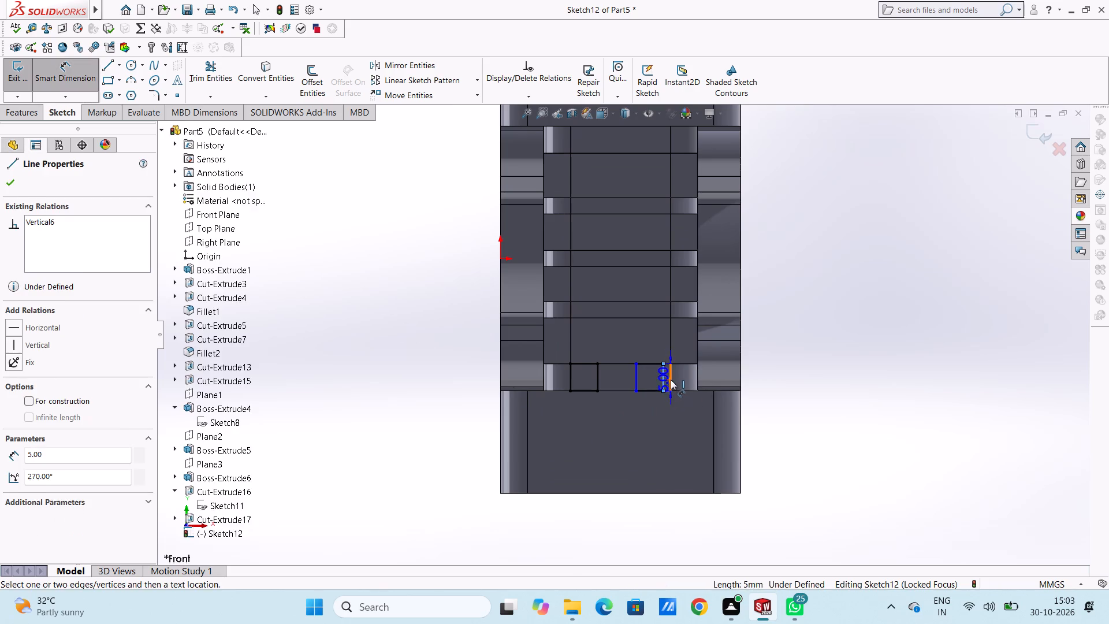
click(671, 379)
click(782, 539)
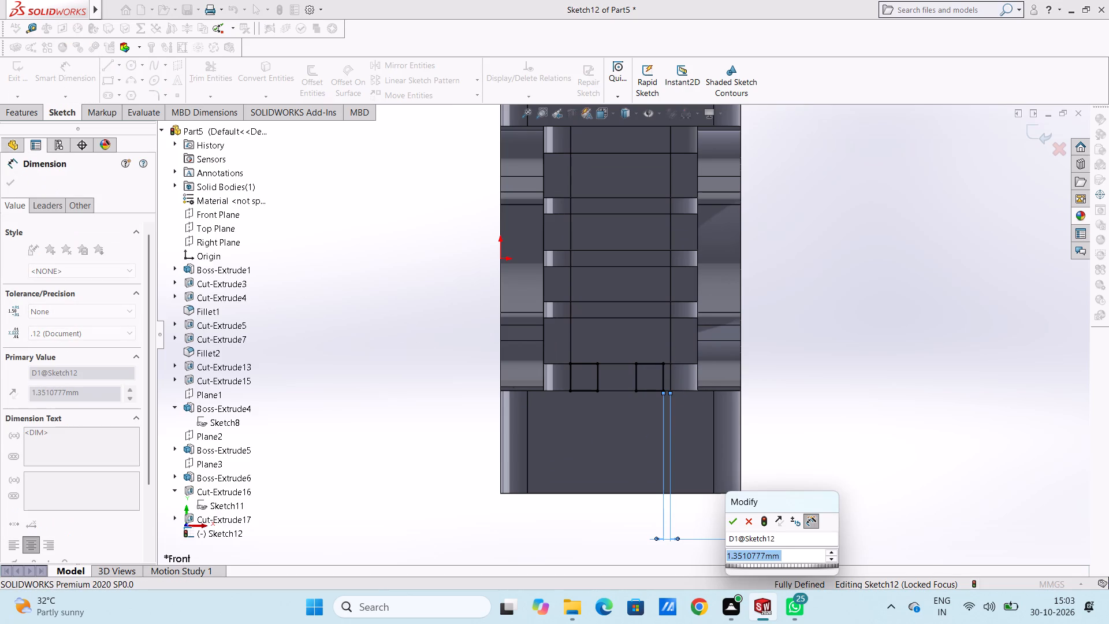
key(0)
key(Return)
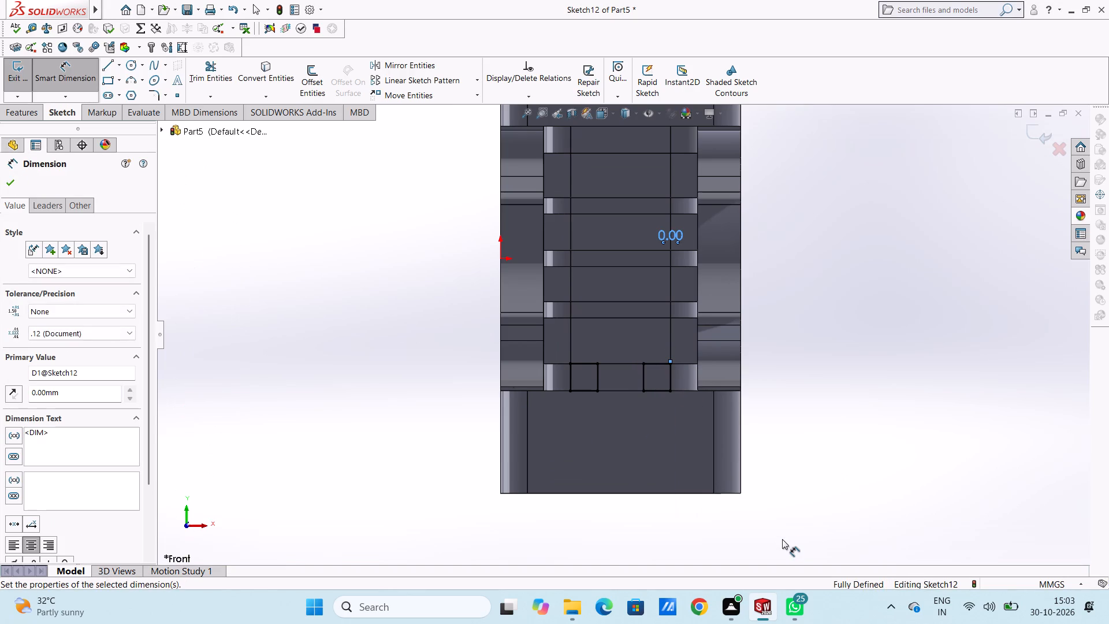
click(791, 399)
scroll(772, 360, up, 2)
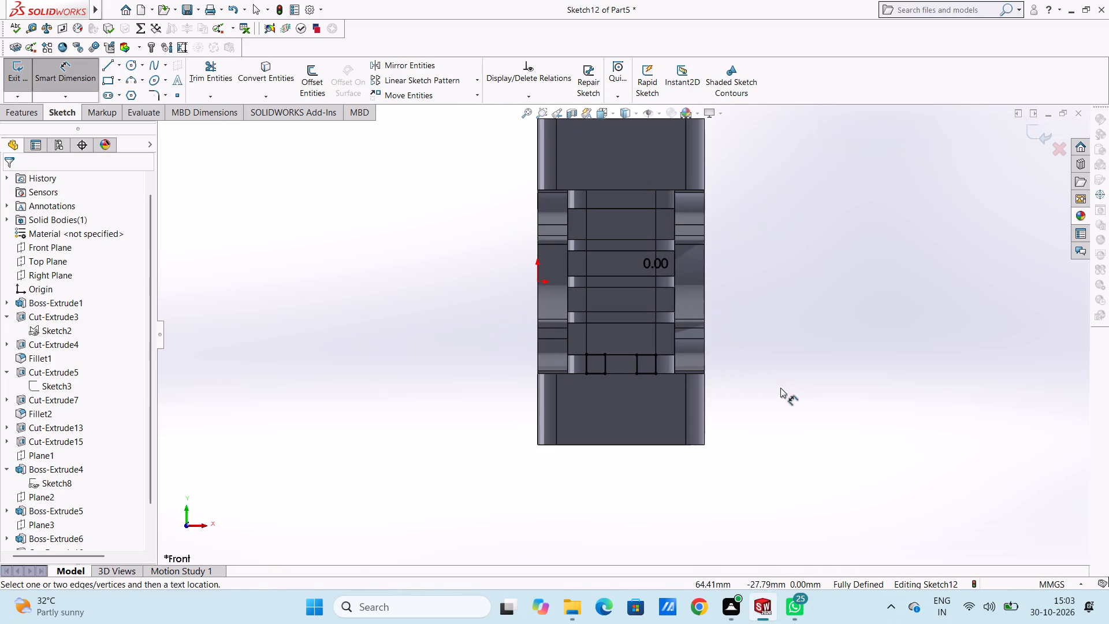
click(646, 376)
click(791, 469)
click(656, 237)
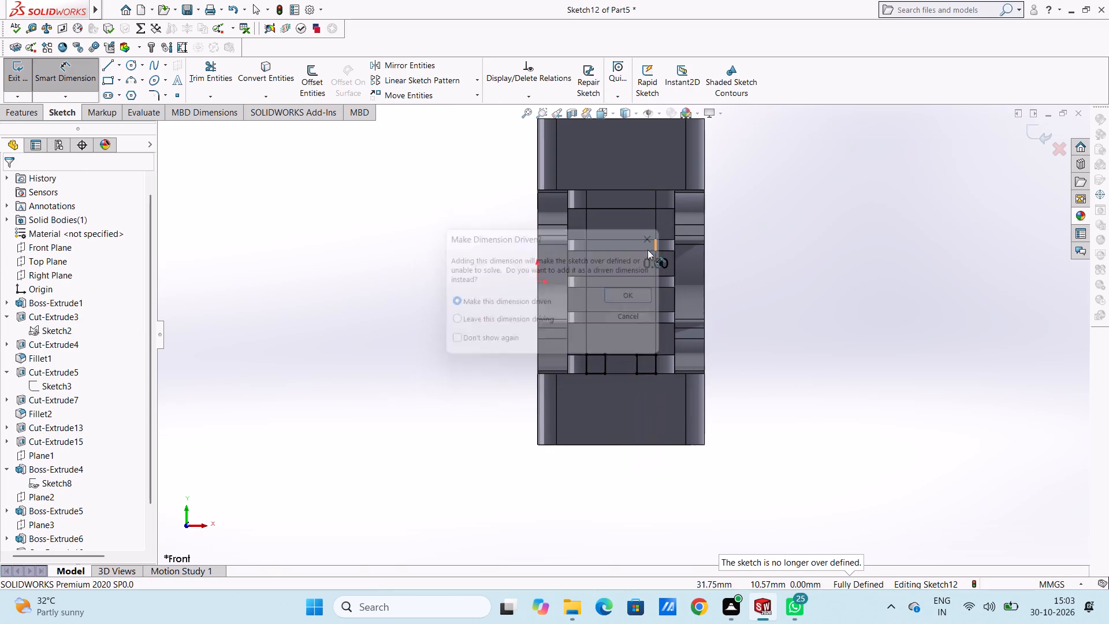
Trim away the facing inner vertical sides of both rectangles on the ledge.
click(216, 70)
click(322, 225)
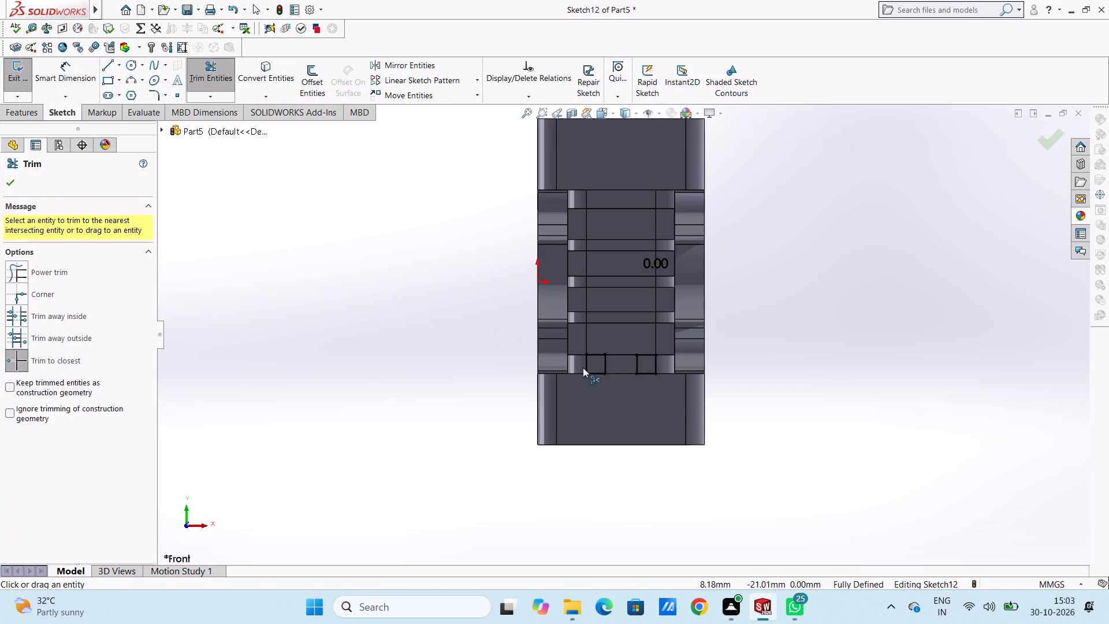
click(607, 365)
click(640, 364)
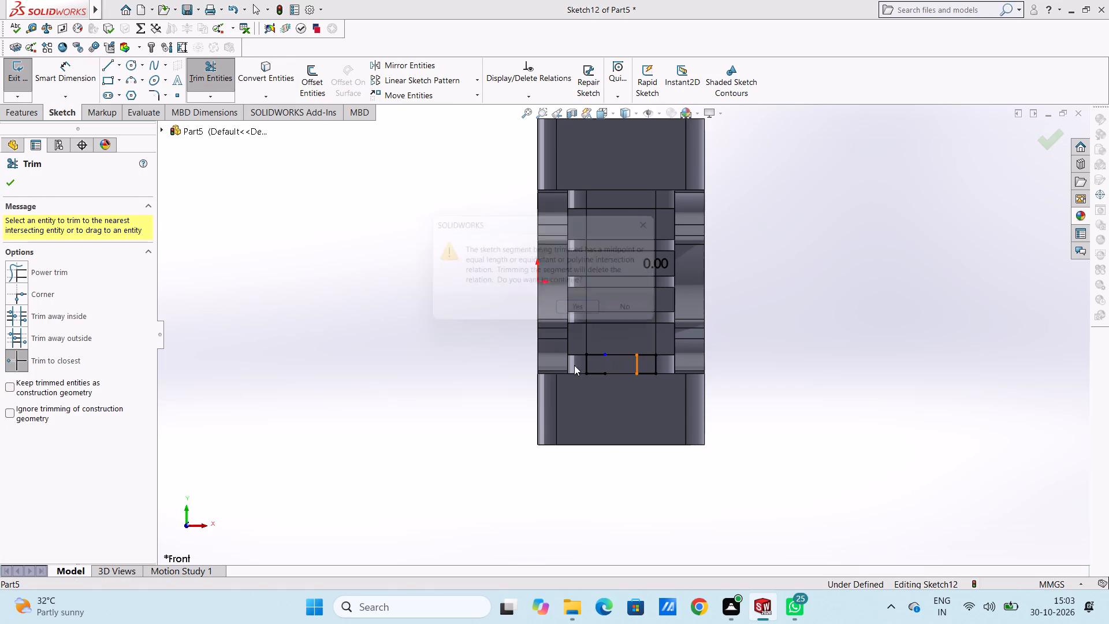
click(580, 313)
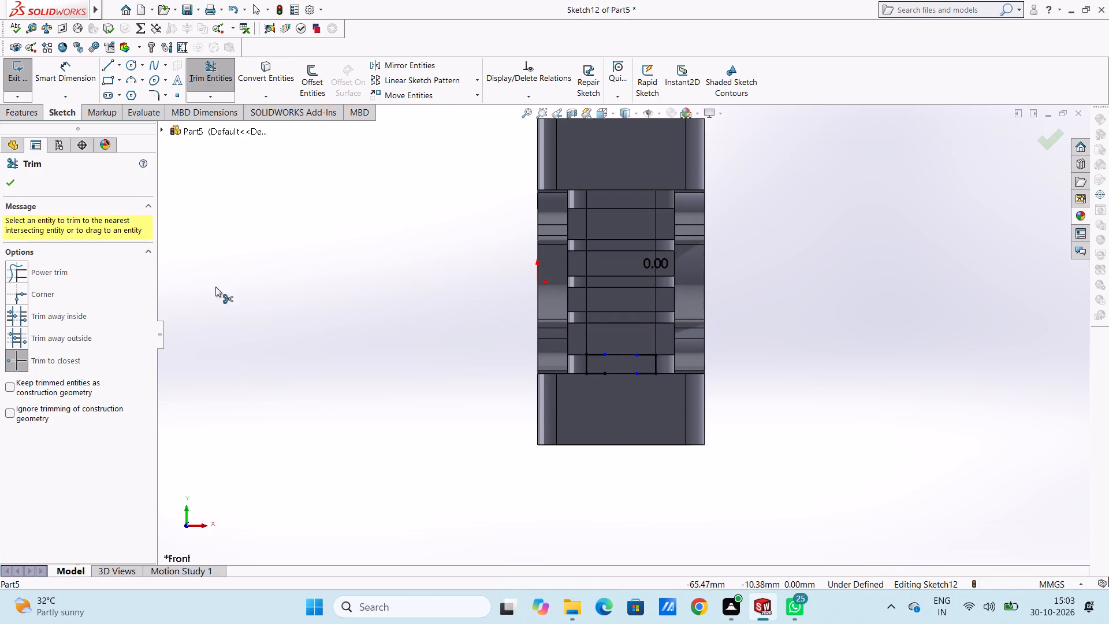
click(14, 186)
click(336, 273)
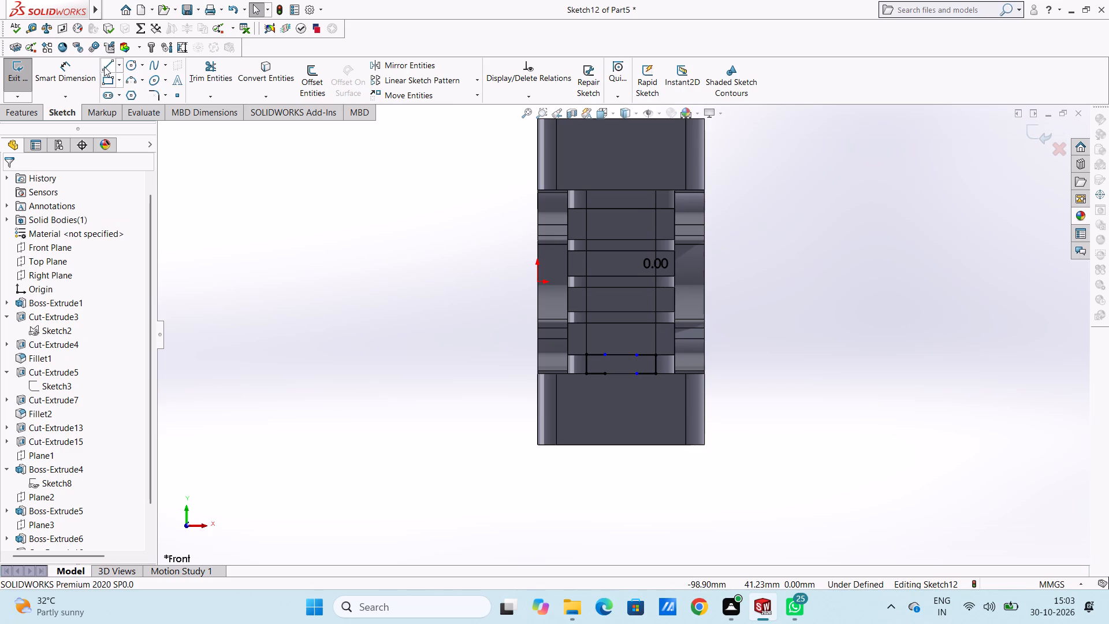
Extend the first rectangle 1 mm inward from its open upper end and close it with a 5 mm vertical and a bottom line.
click(111, 69)
scroll(611, 361, down, 3)
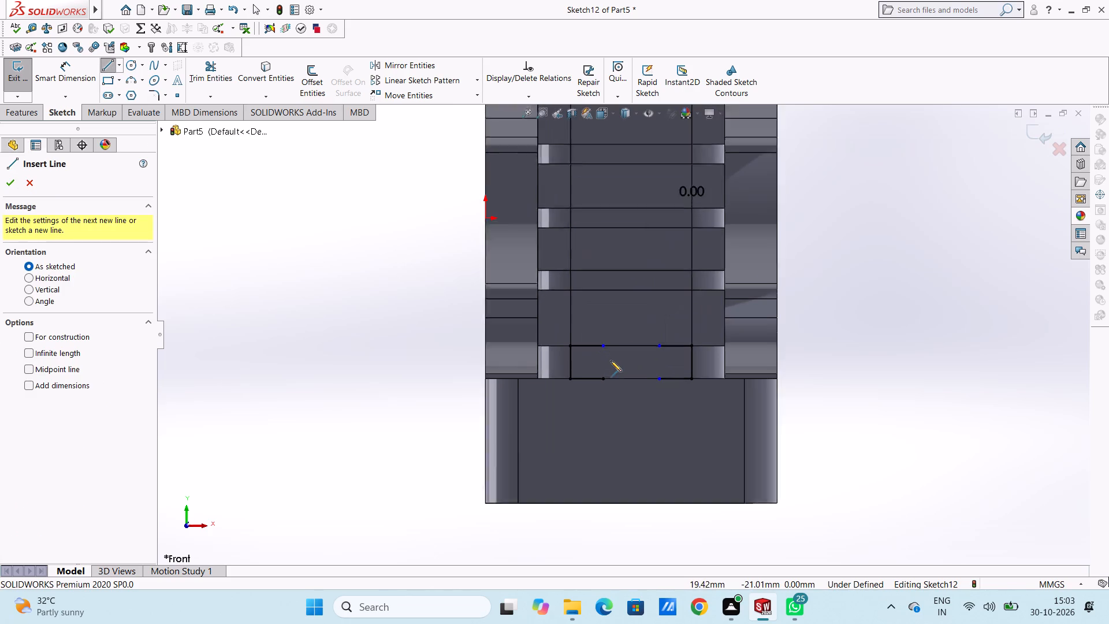
scroll(611, 361, down, 1)
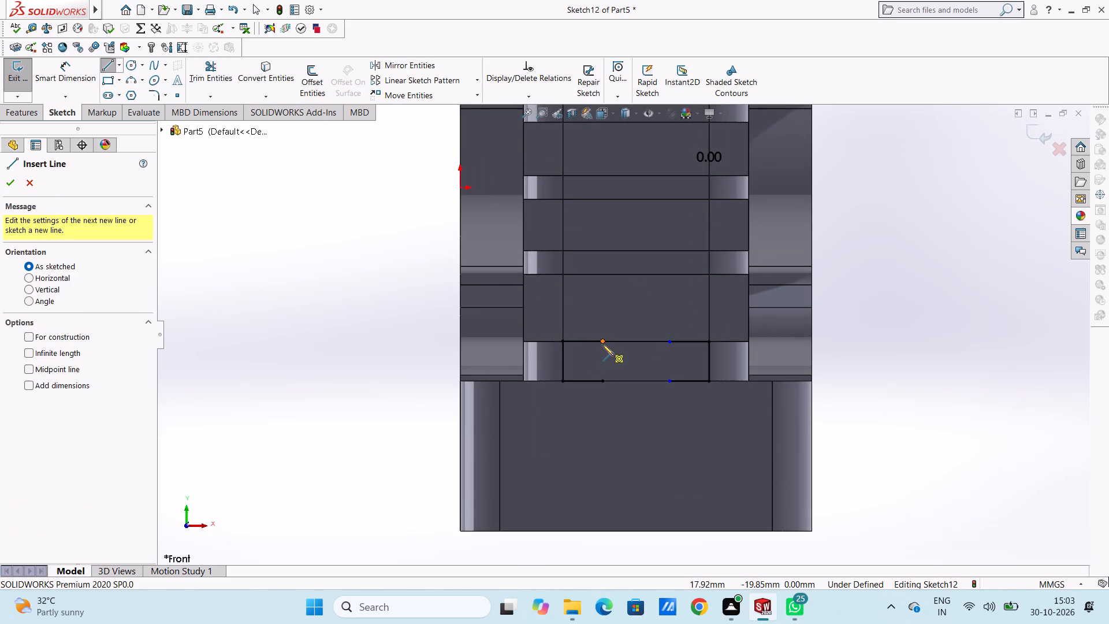
click(602, 344)
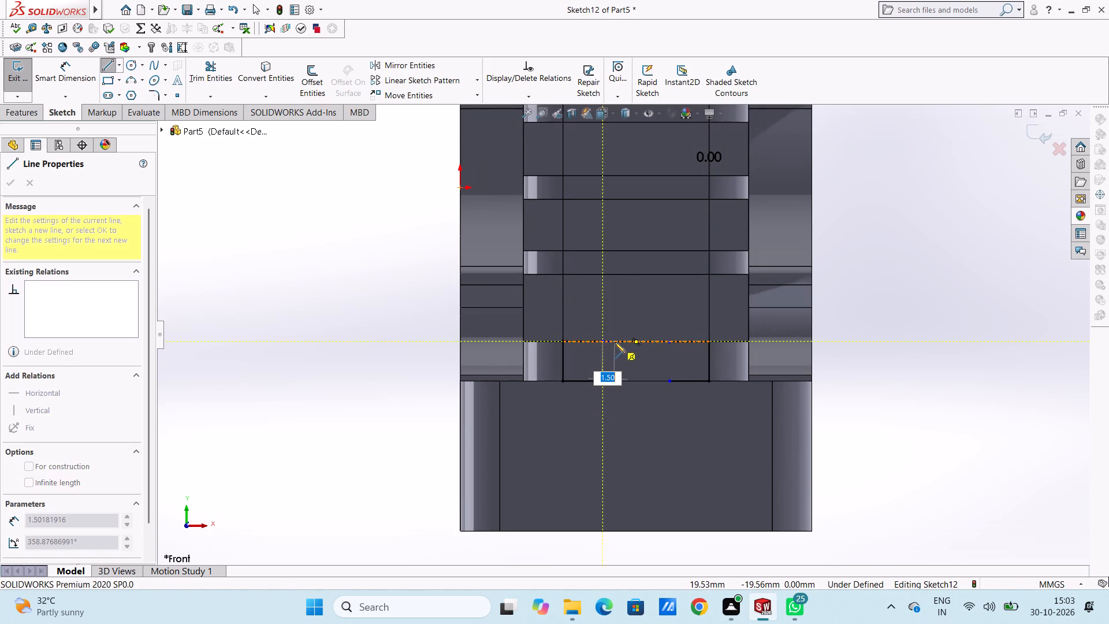
key(1)
key(Return)
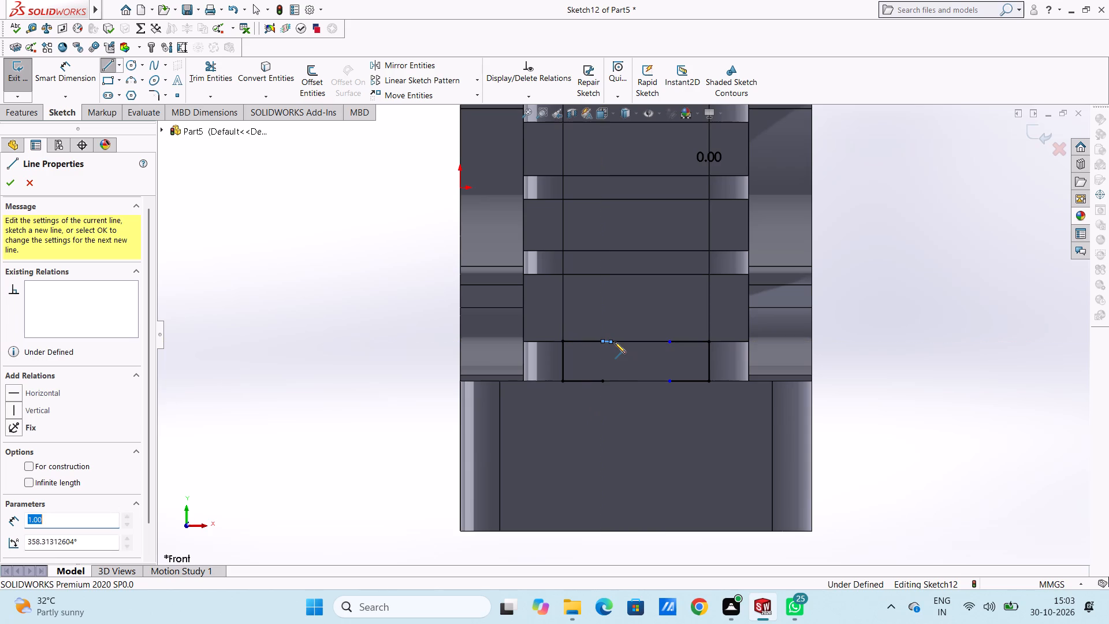
click(611, 382)
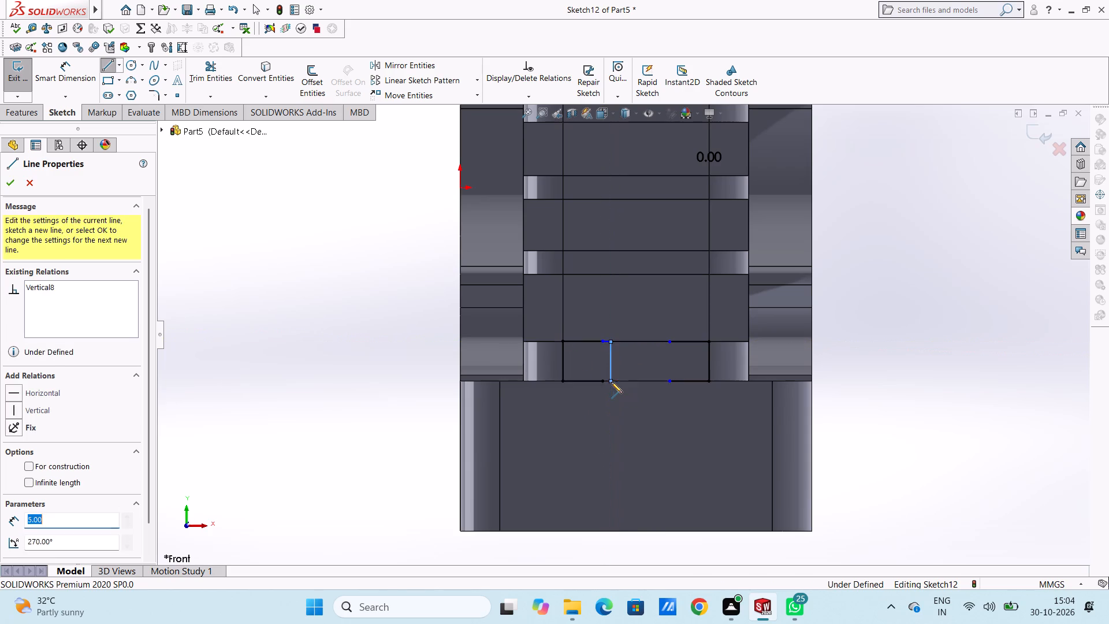
click(602, 380)
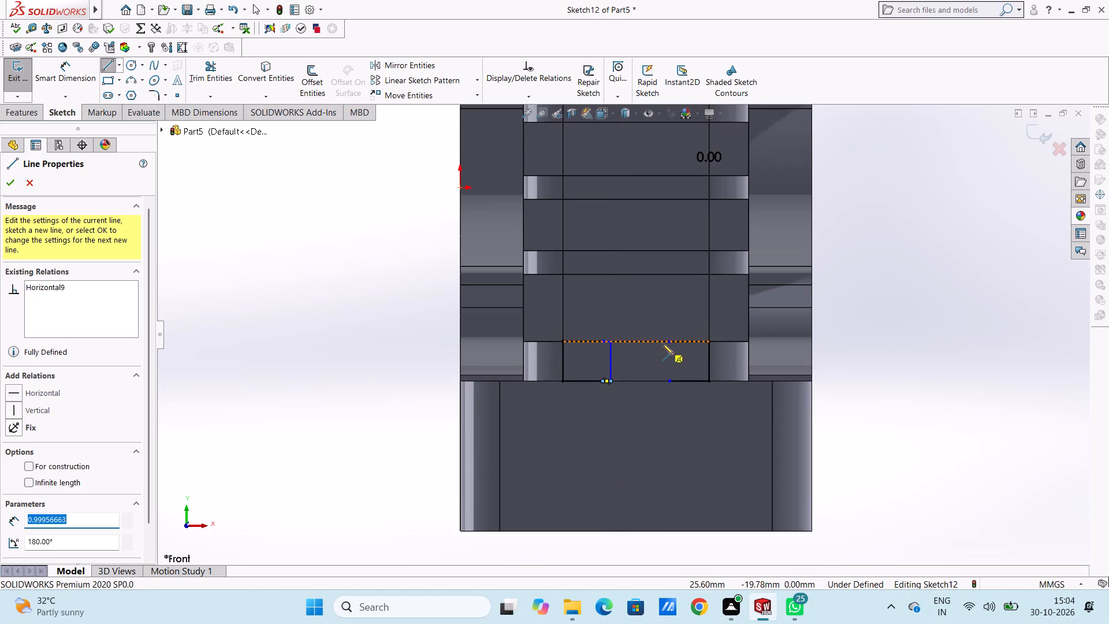
Extend the second rectangle 1 mm inward from its open upper end and close it with a 5 mm vertical and a bottom line.
click(668, 344)
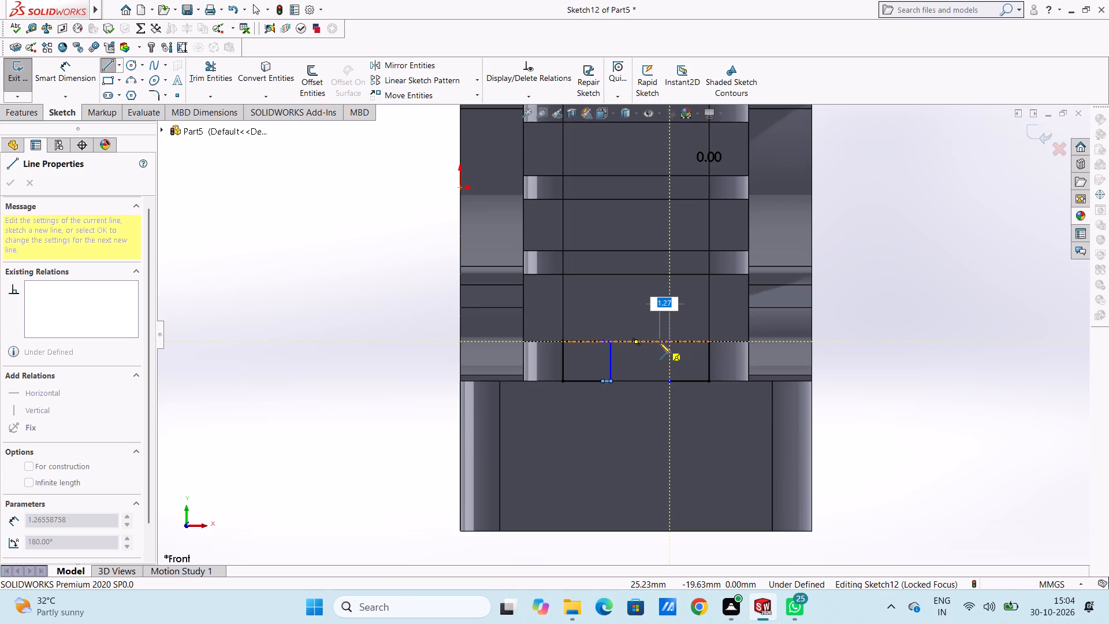
key(1)
key(Return)
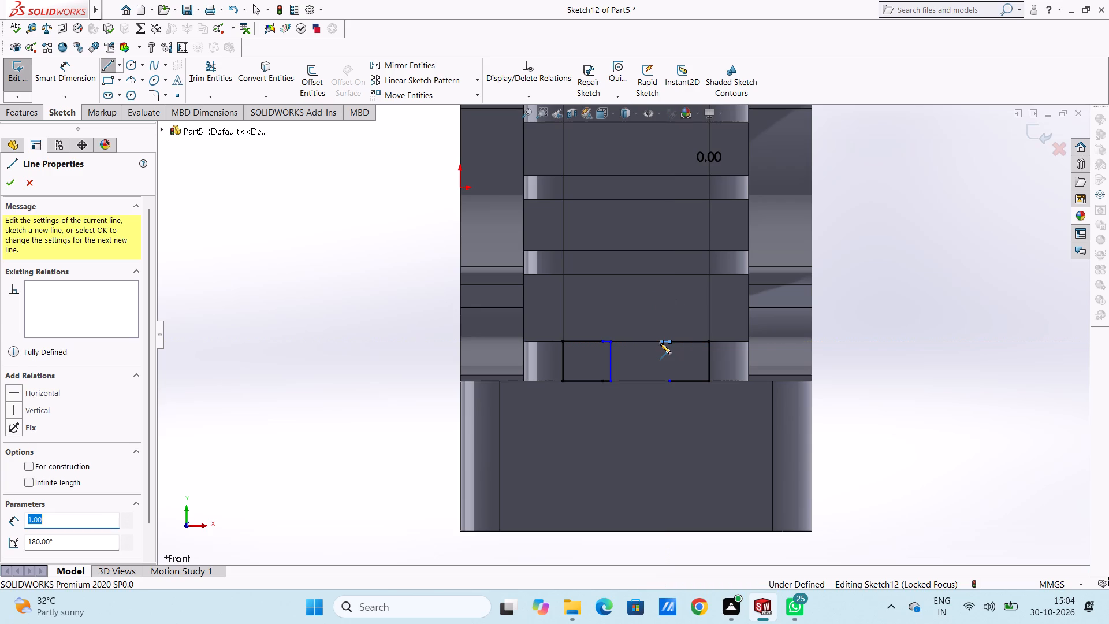
click(661, 381)
click(669, 382)
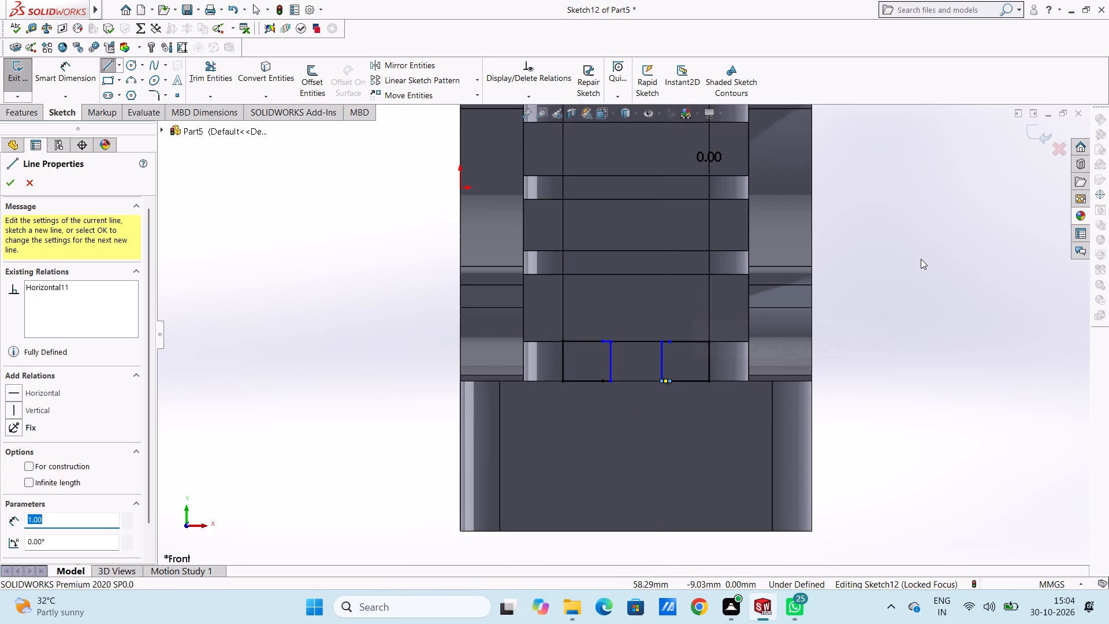
right_click(921, 258)
click(921, 266)
click(872, 306)
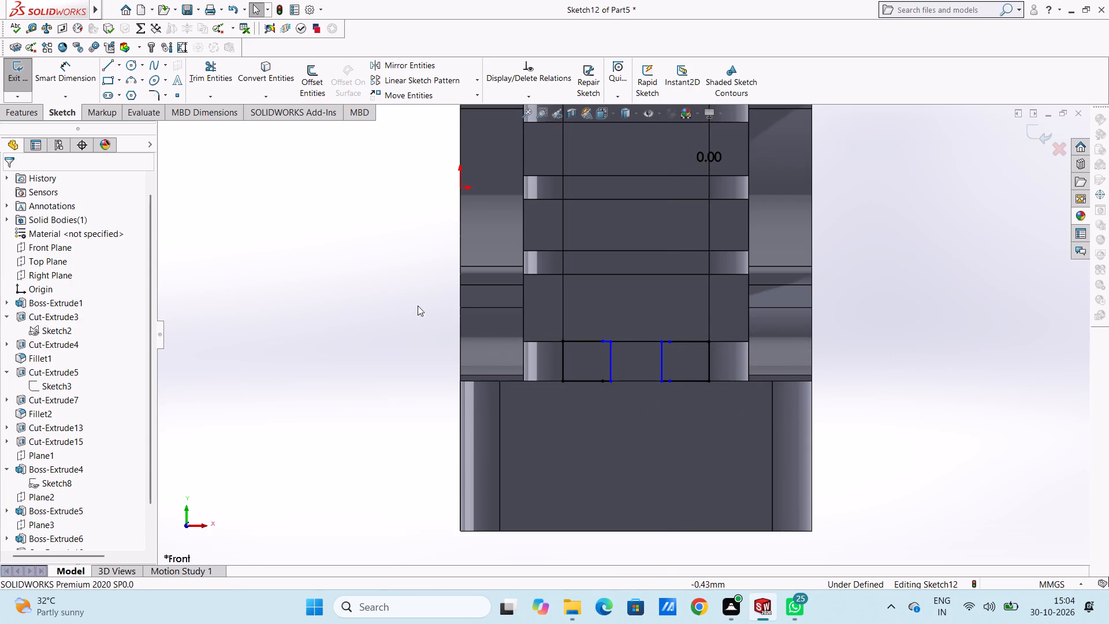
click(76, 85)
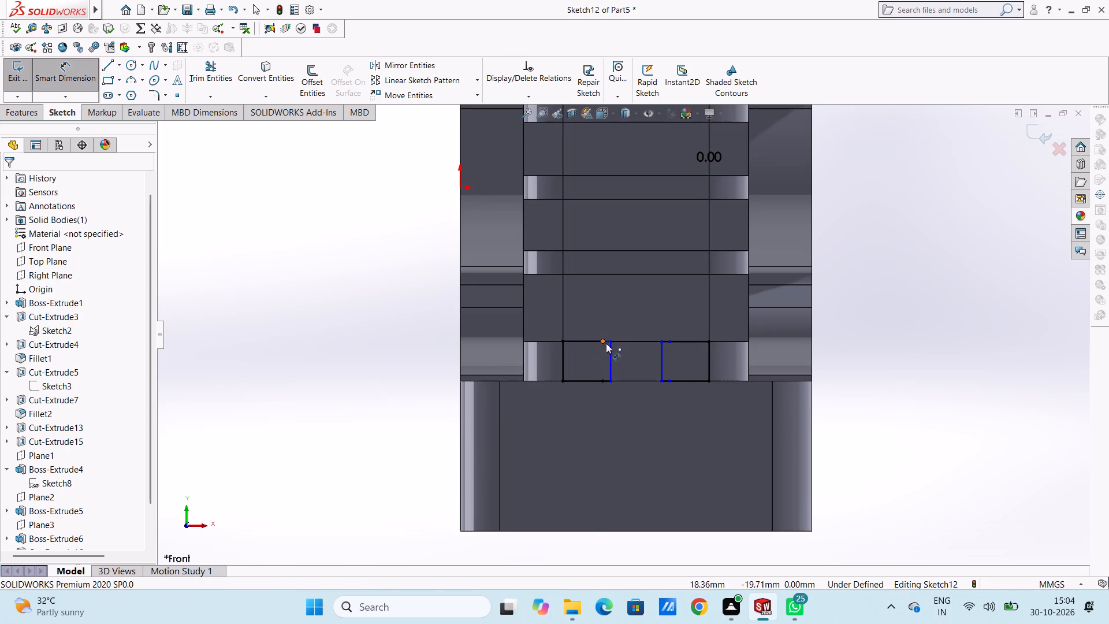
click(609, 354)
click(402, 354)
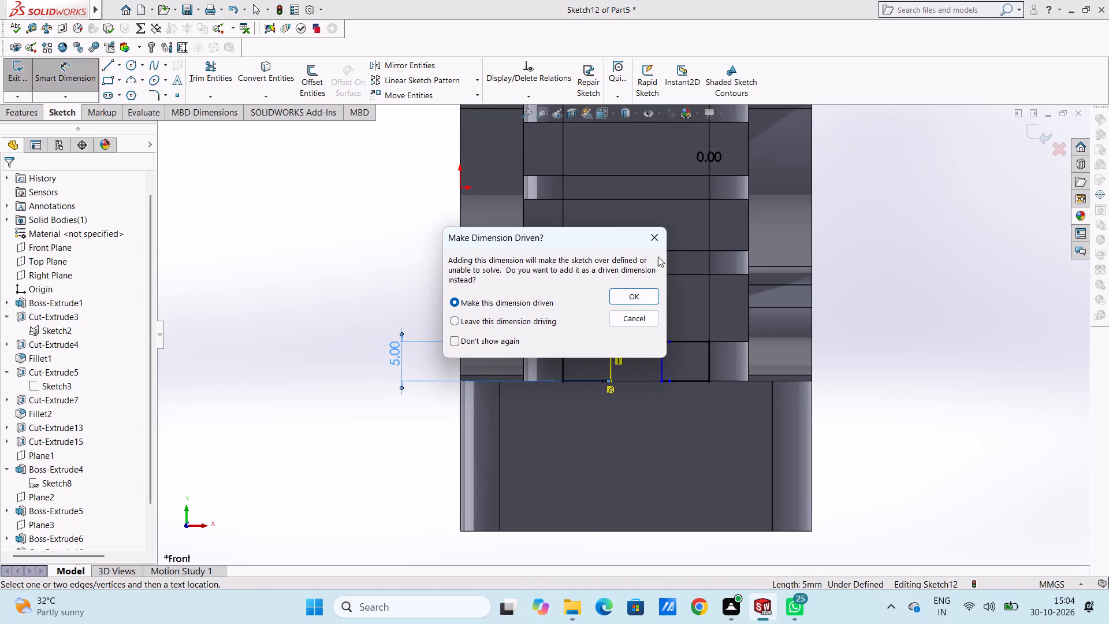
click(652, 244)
Dimension the first rectangle's short bottom extension line and its original upper edge, accepting the drawn lengths.
scroll(638, 398, up, 3)
scroll(626, 404, down, 3)
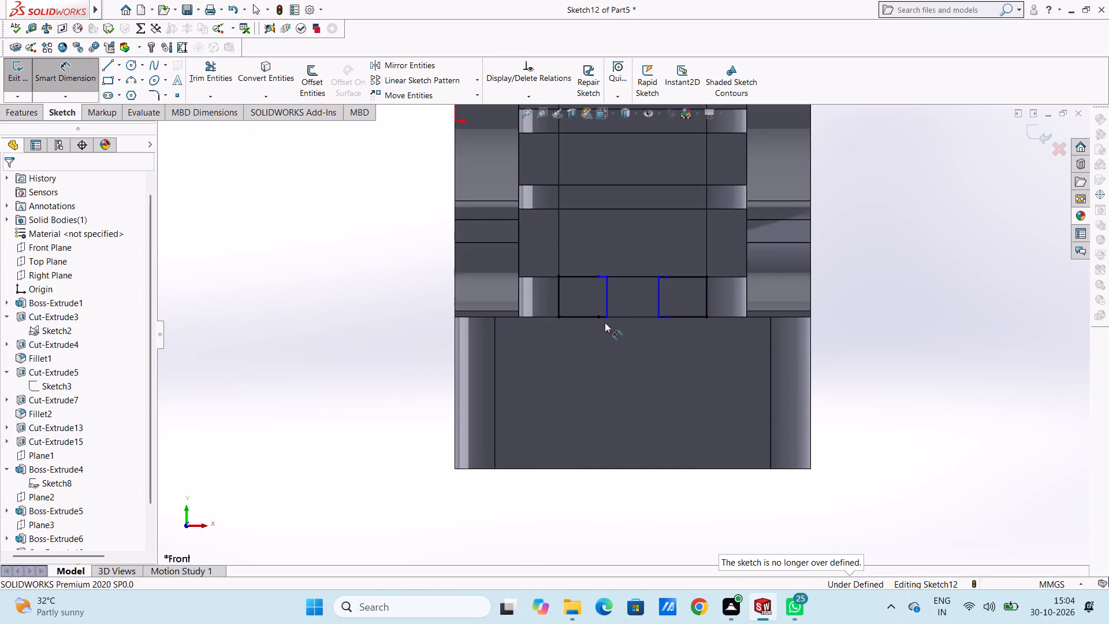
click(602, 318)
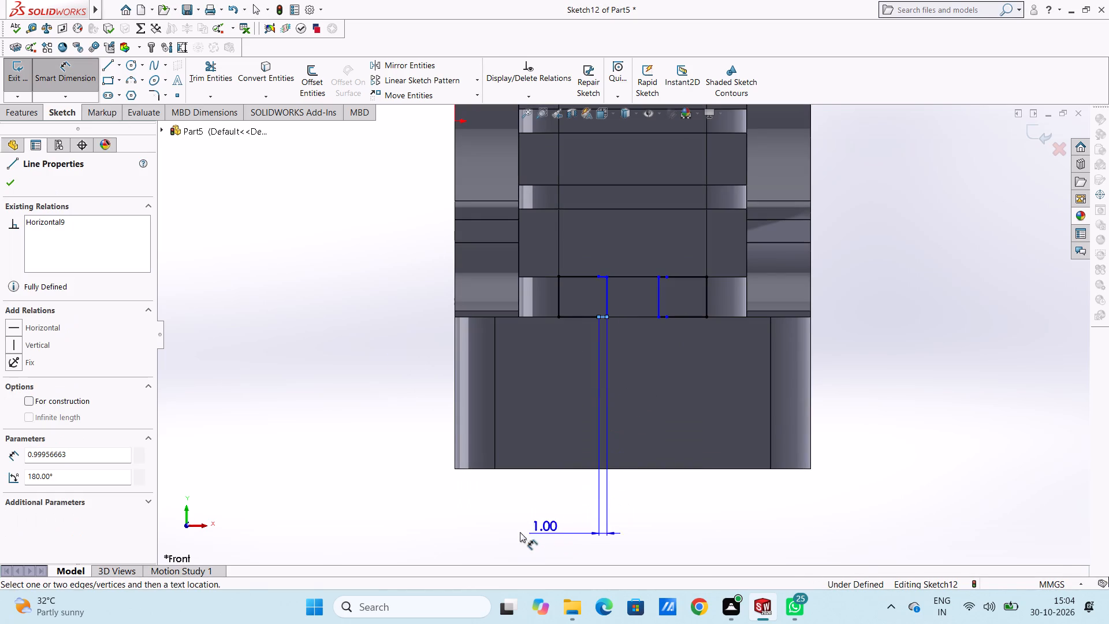
click(483, 523)
click(437, 503)
click(333, 352)
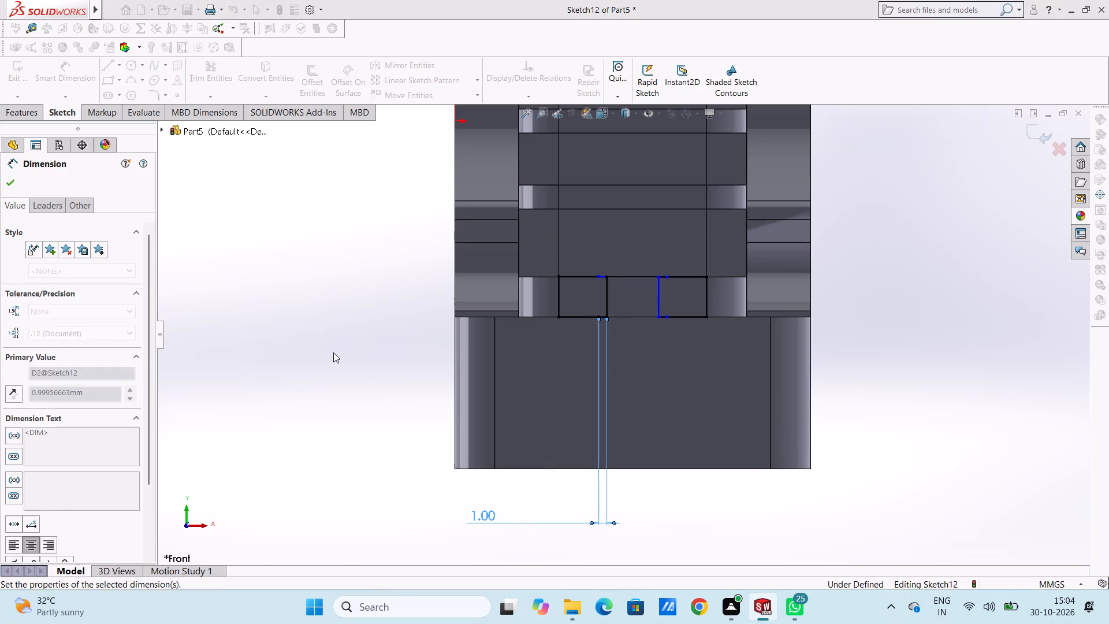
click(593, 280)
click(564, 241)
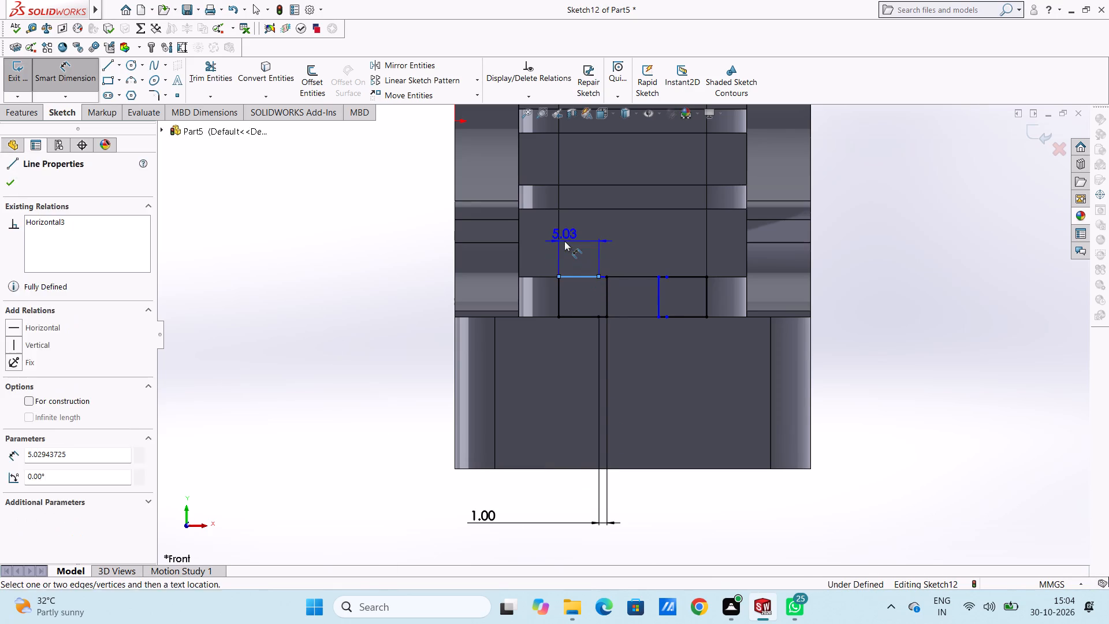
click(510, 218)
click(282, 267)
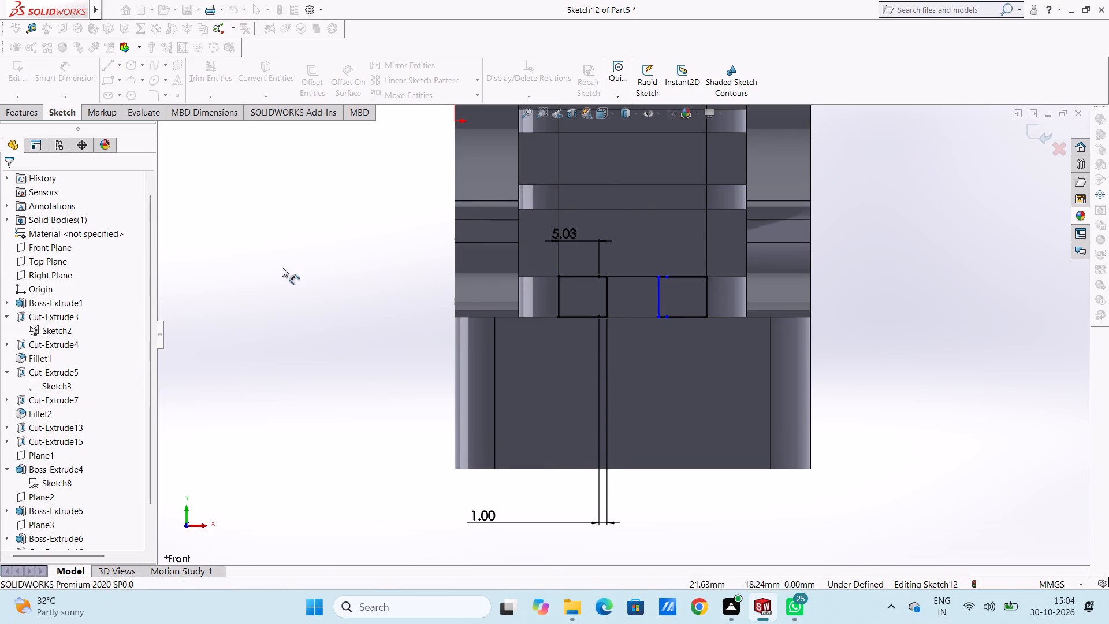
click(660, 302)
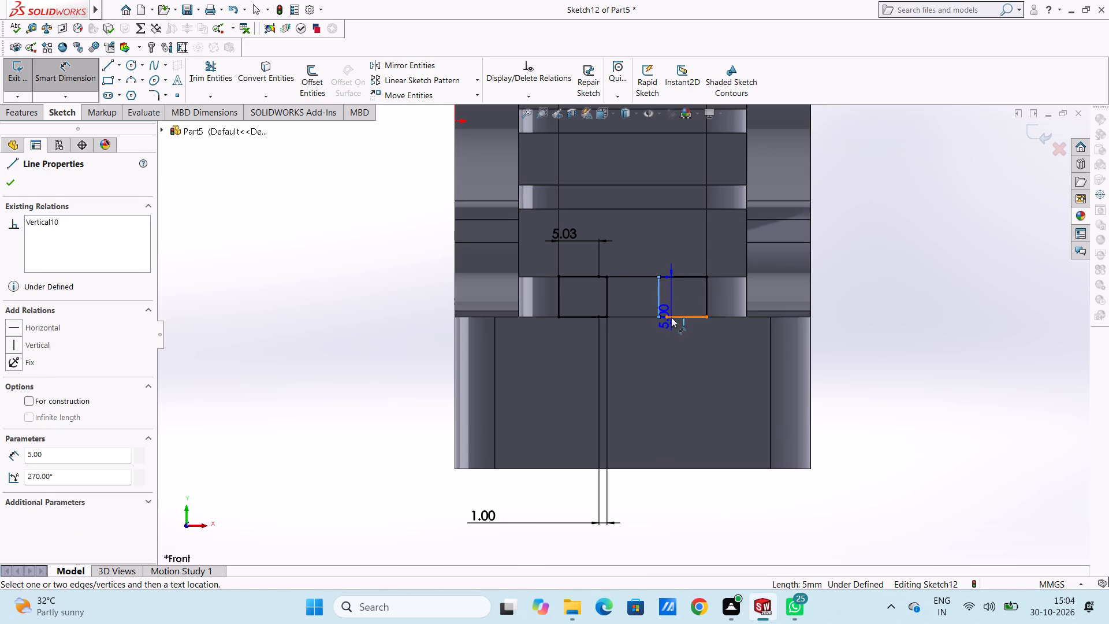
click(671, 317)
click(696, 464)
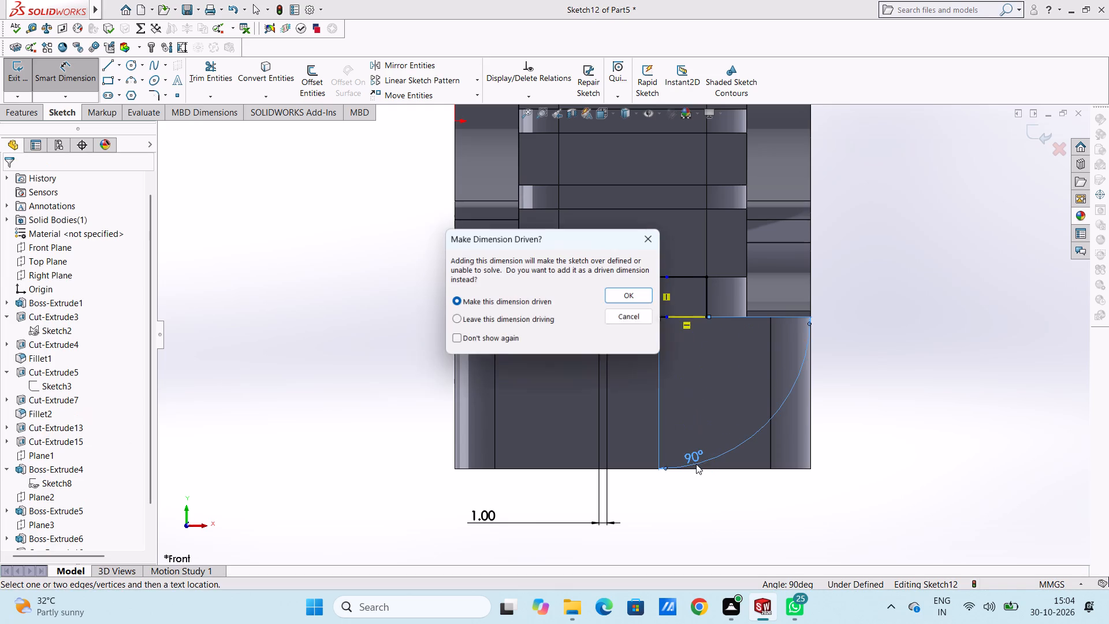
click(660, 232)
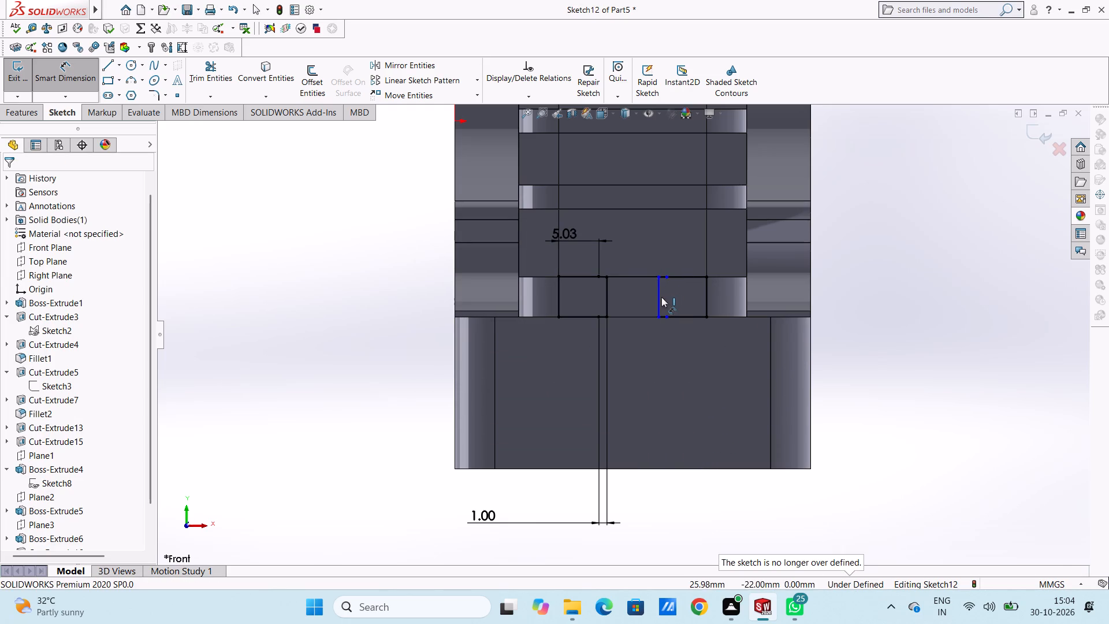
Dimension the second rectangle's width between its two vertical sides, accepting the drawn distance.
click(659, 297)
click(708, 289)
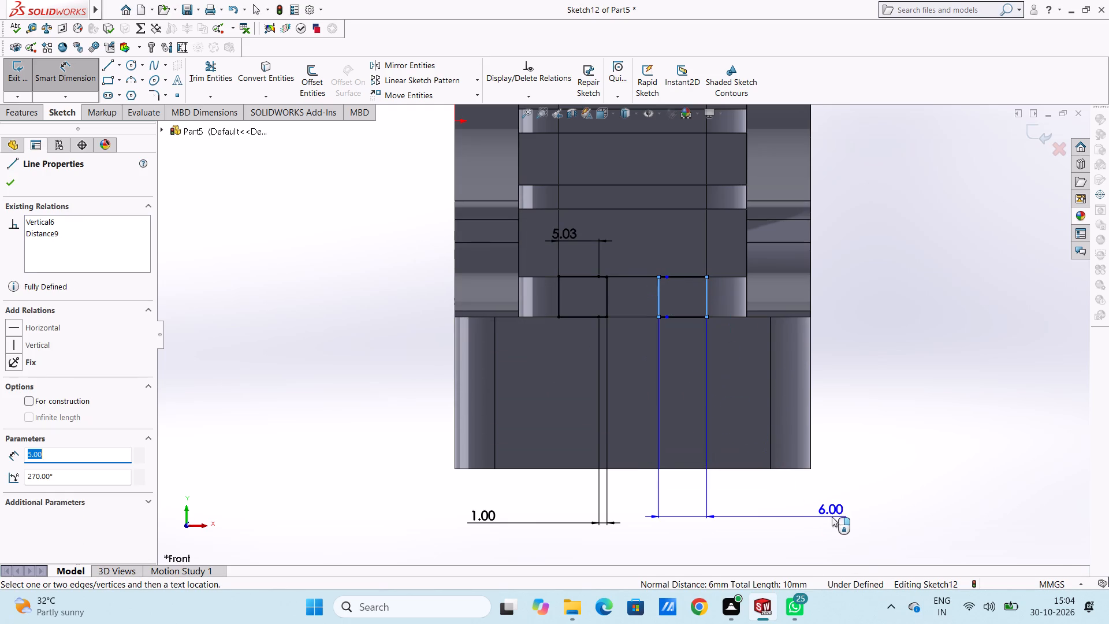
click(838, 504)
click(787, 482)
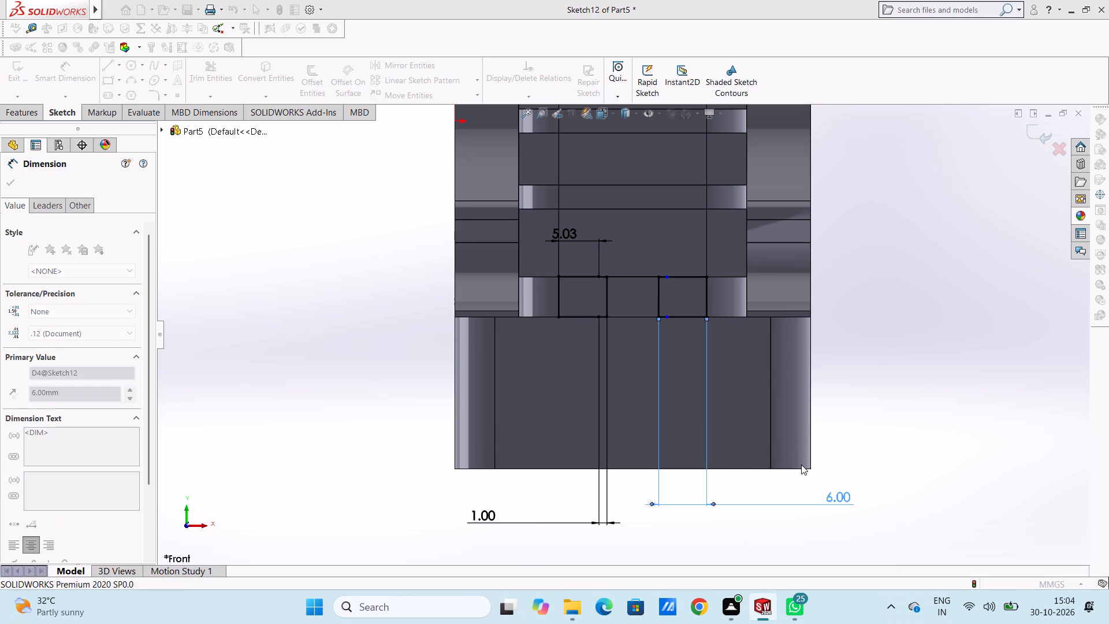
click(857, 359)
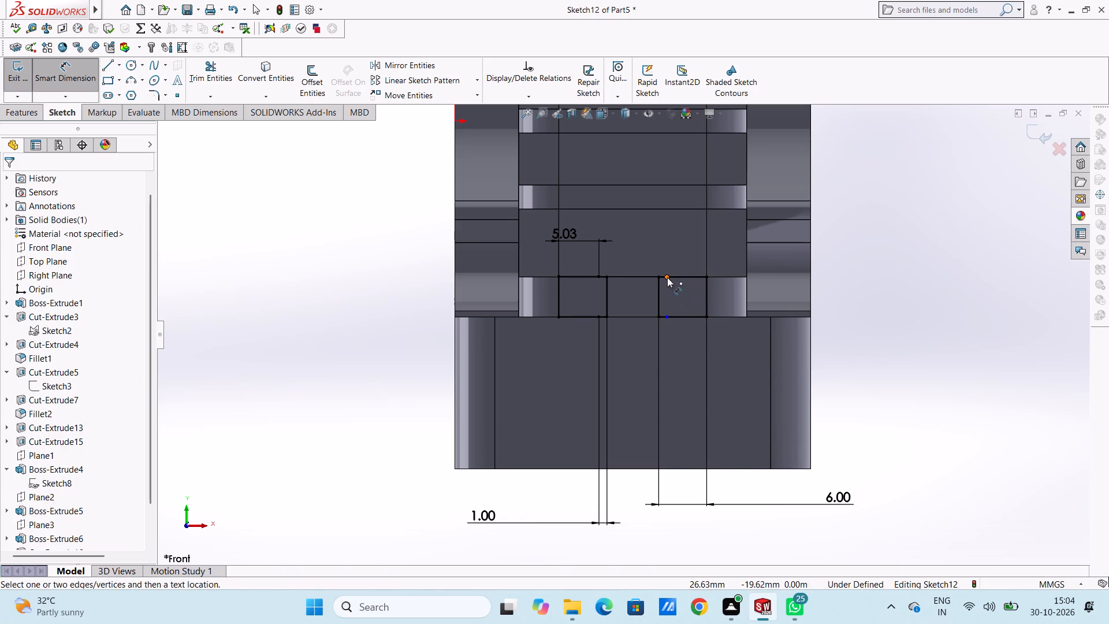
Dimension the second lower rectangle's partial upper edge and matching bottom edge, accepting the drawn 5 mm lengths.
click(671, 276)
click(675, 233)
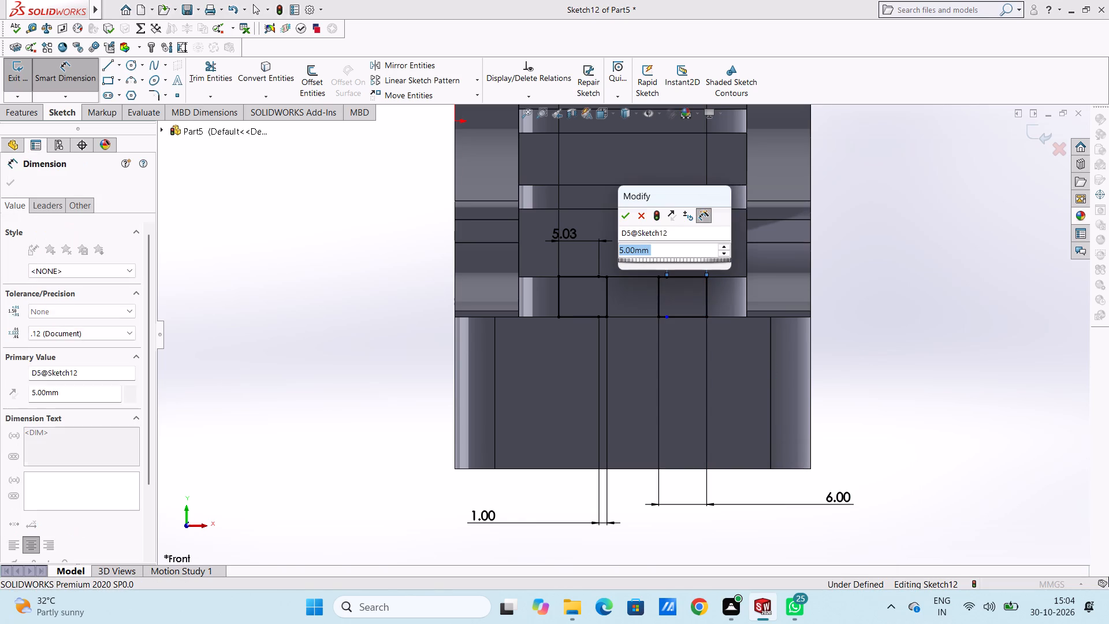
click(626, 212)
click(930, 253)
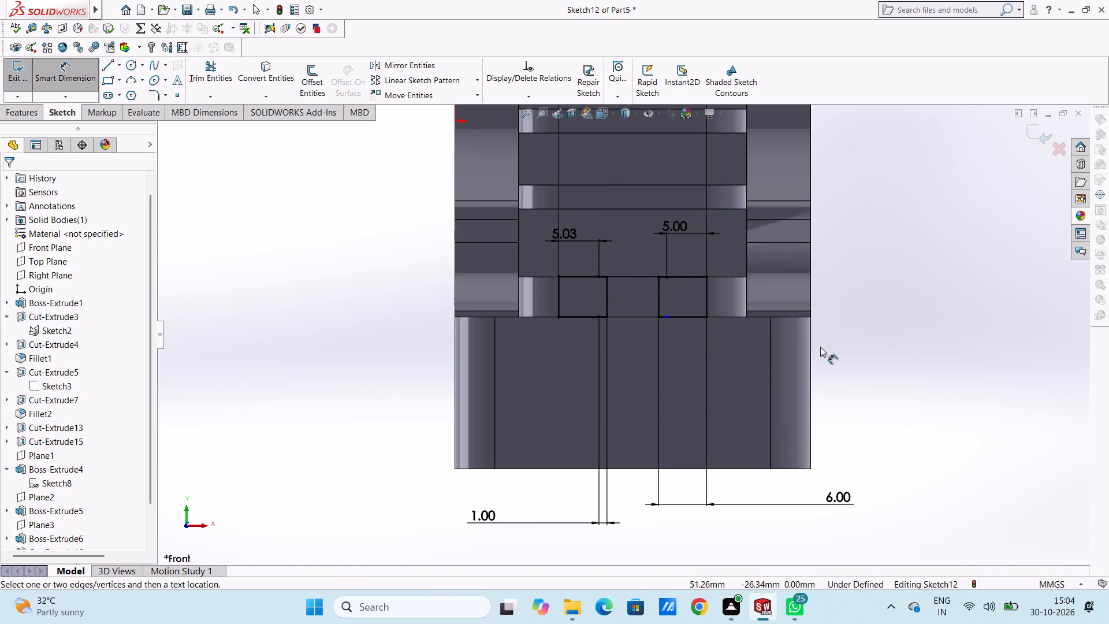
click(685, 320)
click(780, 357)
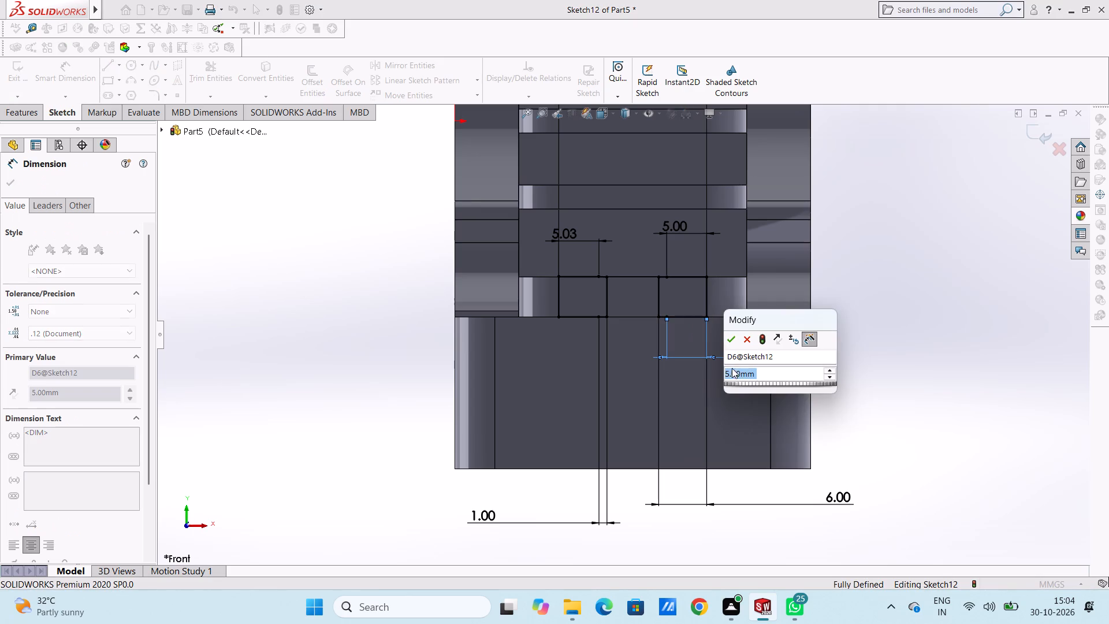
click(725, 341)
click(872, 295)
Sketch a corner rectangle about 6 mm by 5 mm in the uppermost gap, starting from the first lower rectangle's outer side line.
scroll(869, 291, up, 3)
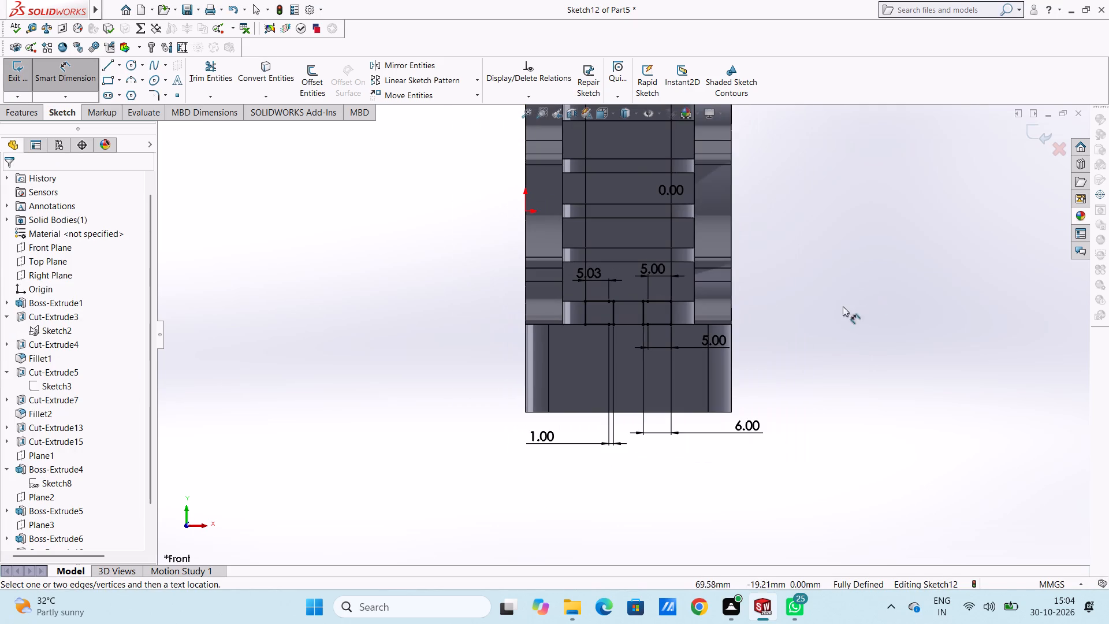
scroll(784, 311, up, 5)
scroll(626, 263, down, 4)
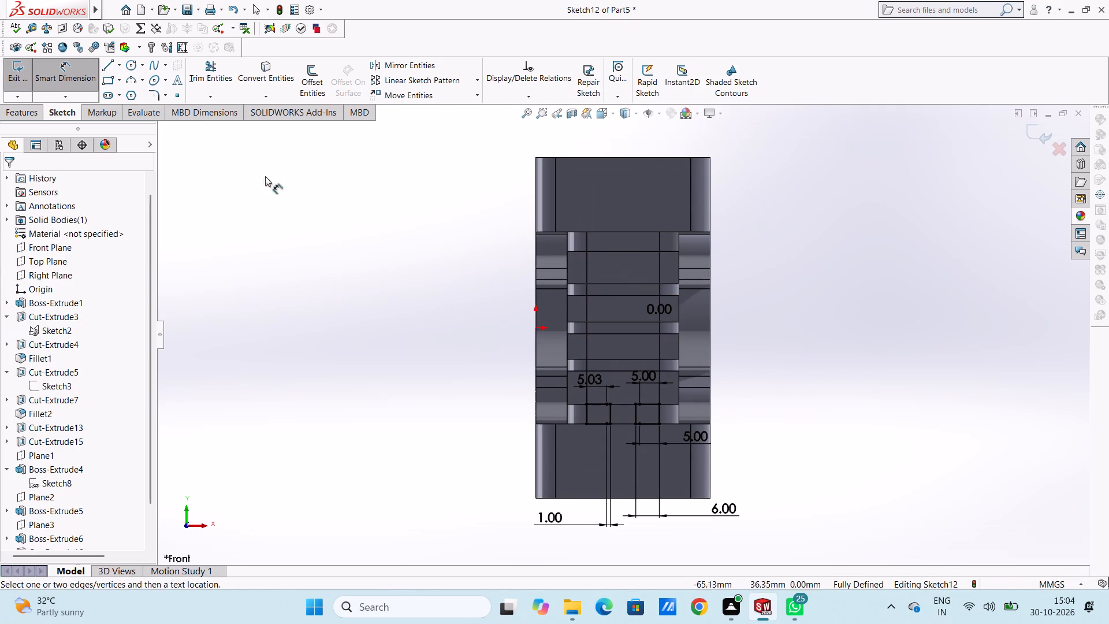
click(106, 82)
scroll(603, 229, down, 3)
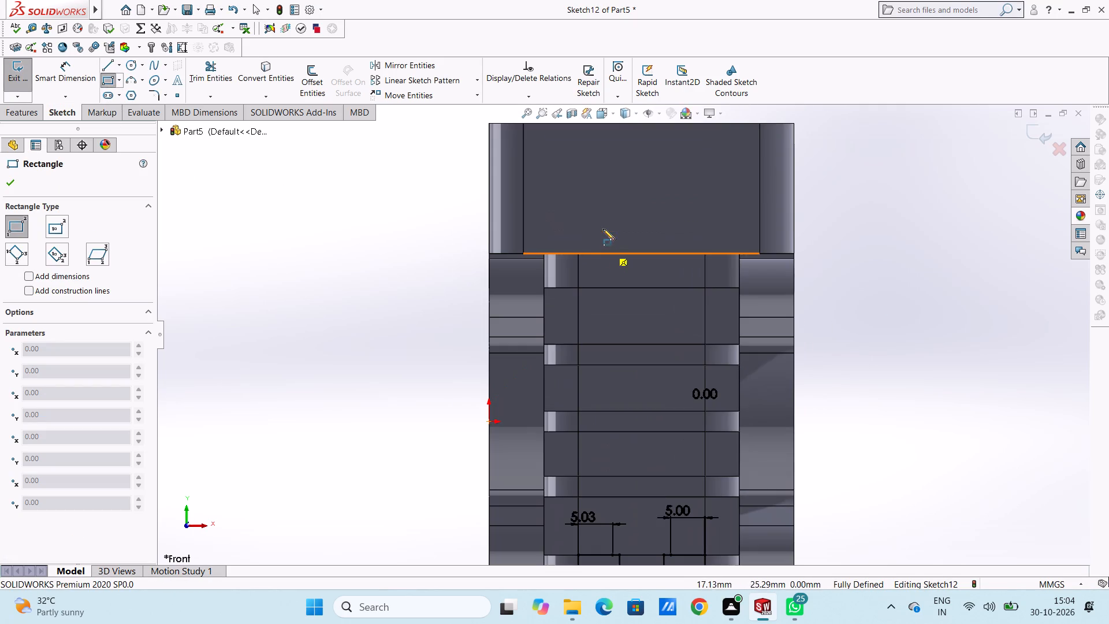
scroll(580, 255, up, 2)
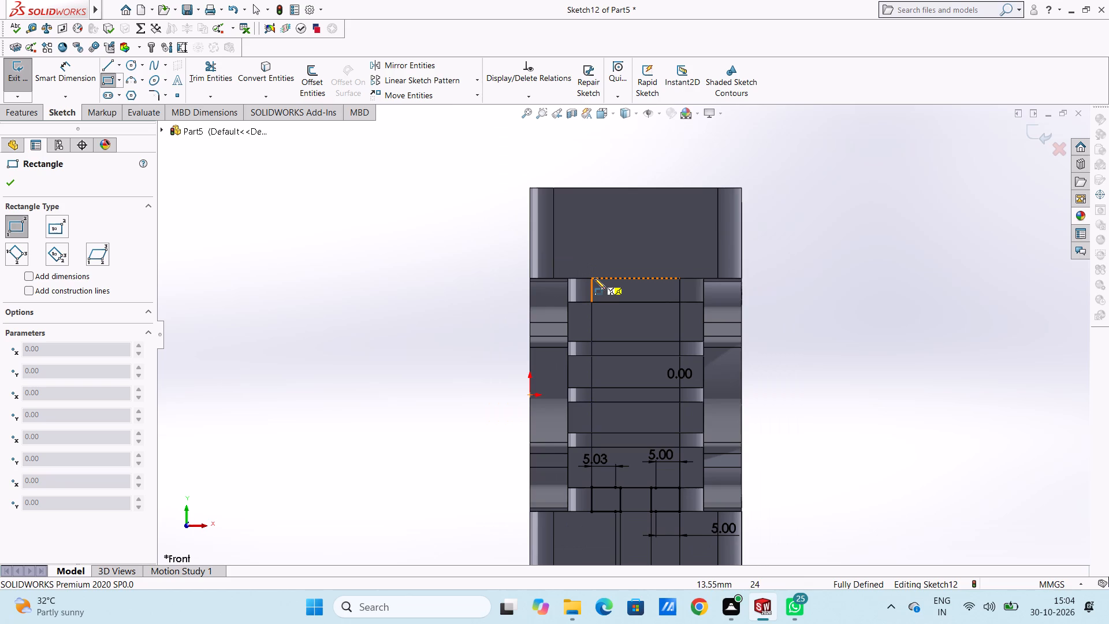
click(593, 280)
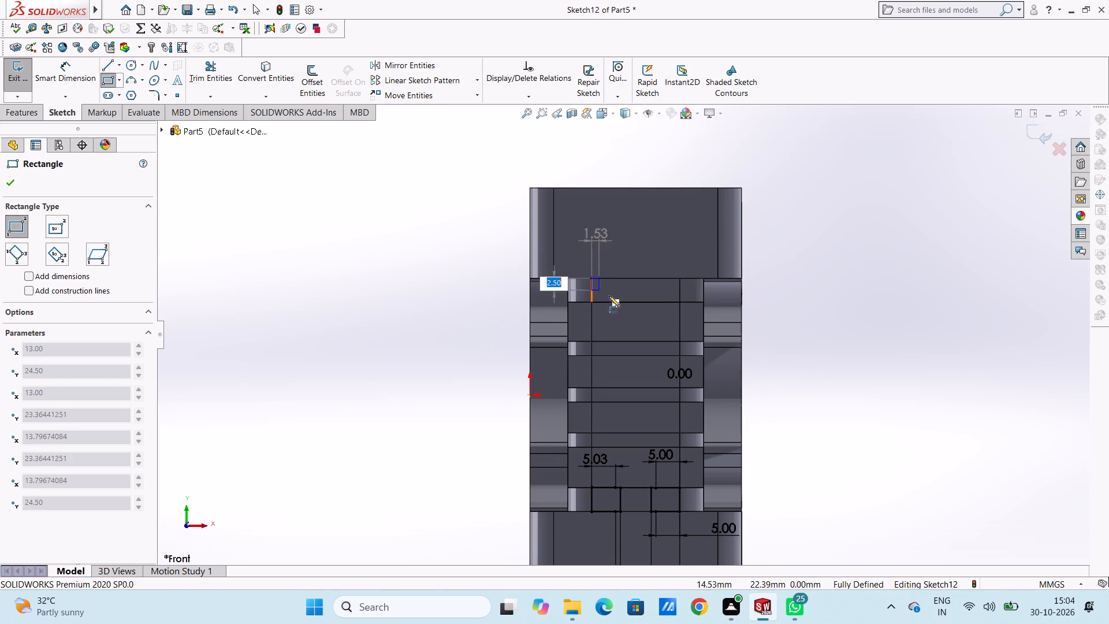
click(621, 299)
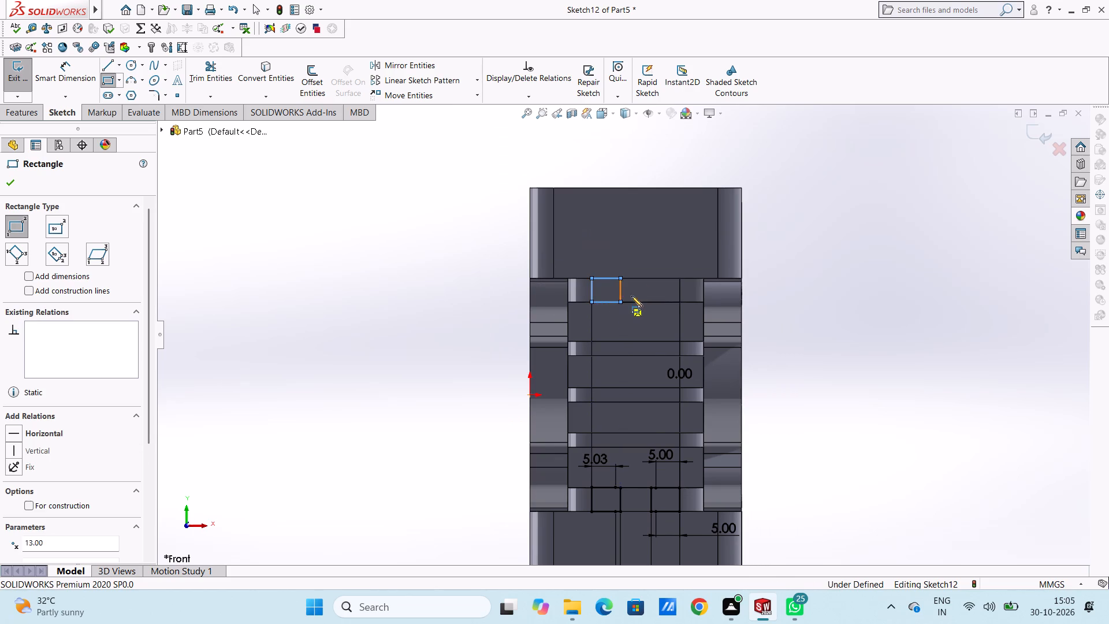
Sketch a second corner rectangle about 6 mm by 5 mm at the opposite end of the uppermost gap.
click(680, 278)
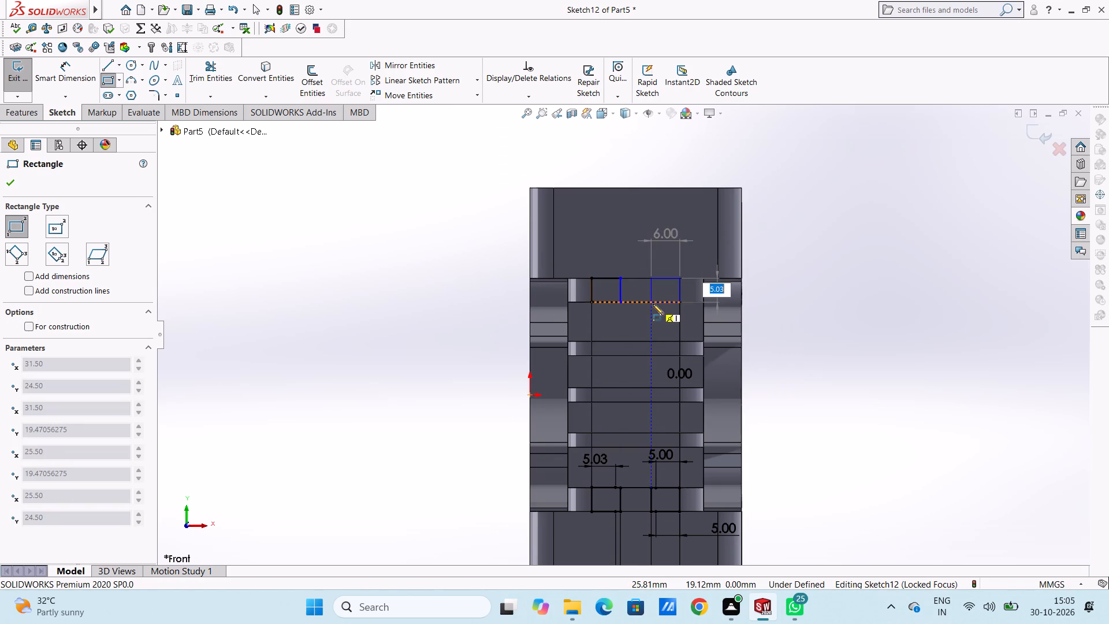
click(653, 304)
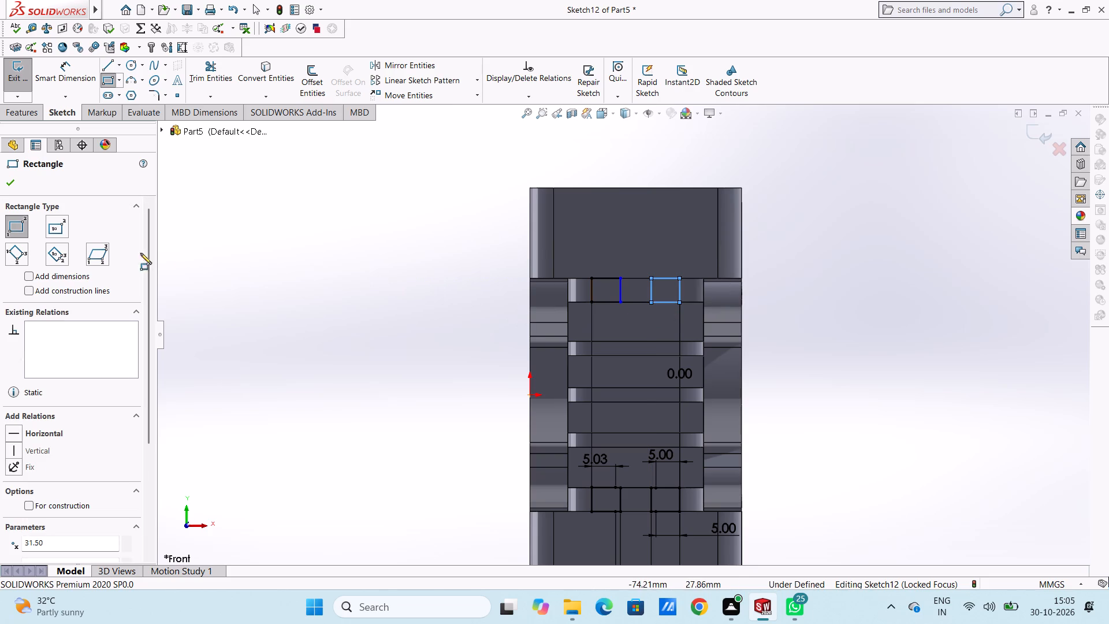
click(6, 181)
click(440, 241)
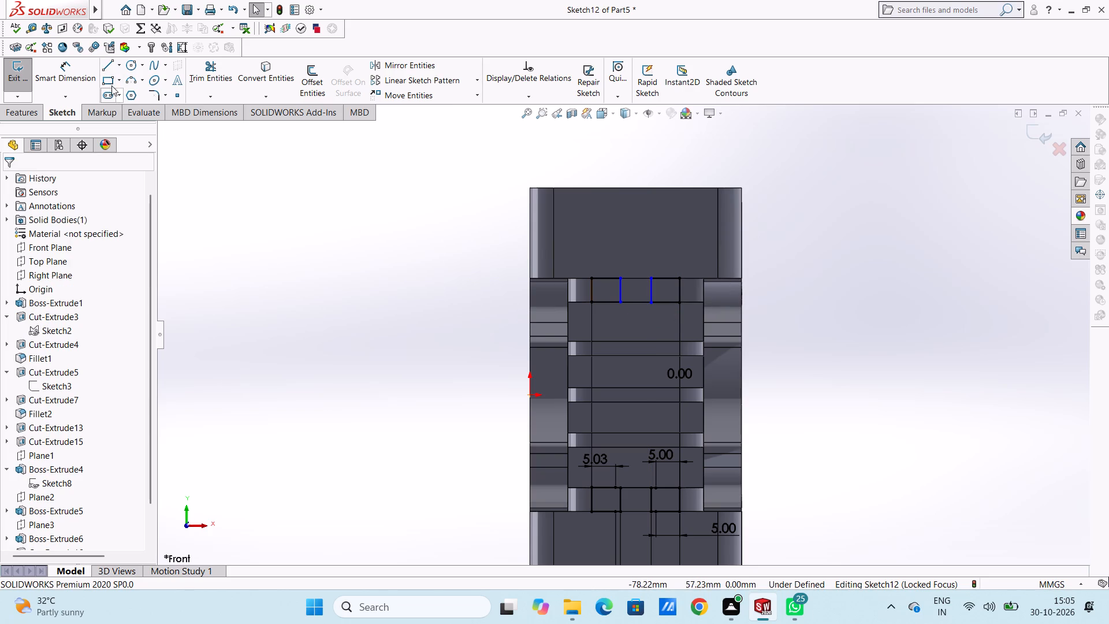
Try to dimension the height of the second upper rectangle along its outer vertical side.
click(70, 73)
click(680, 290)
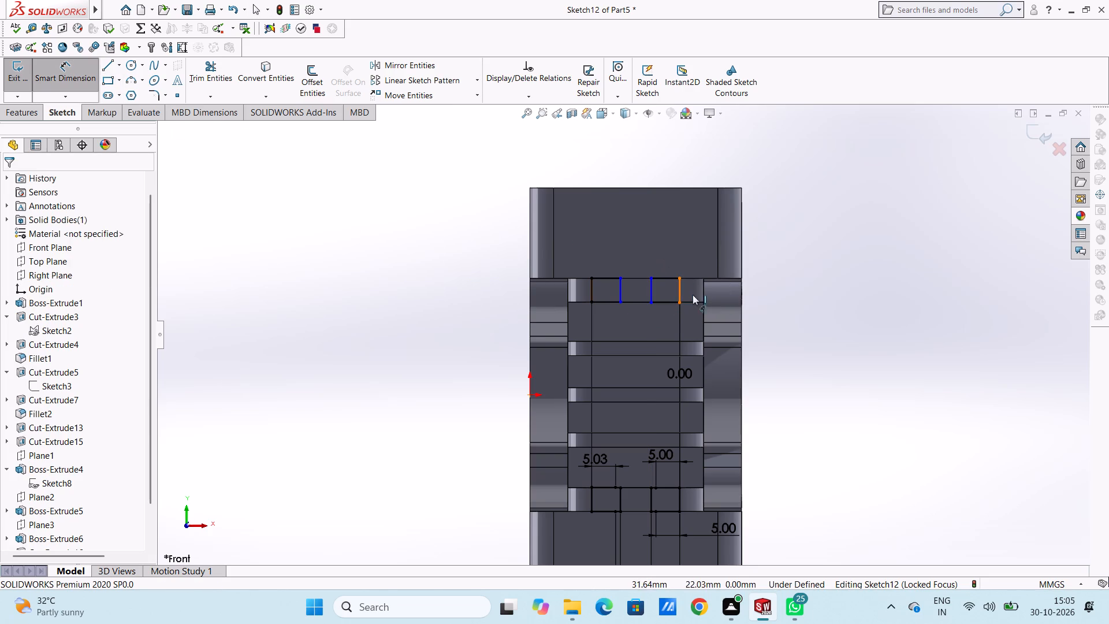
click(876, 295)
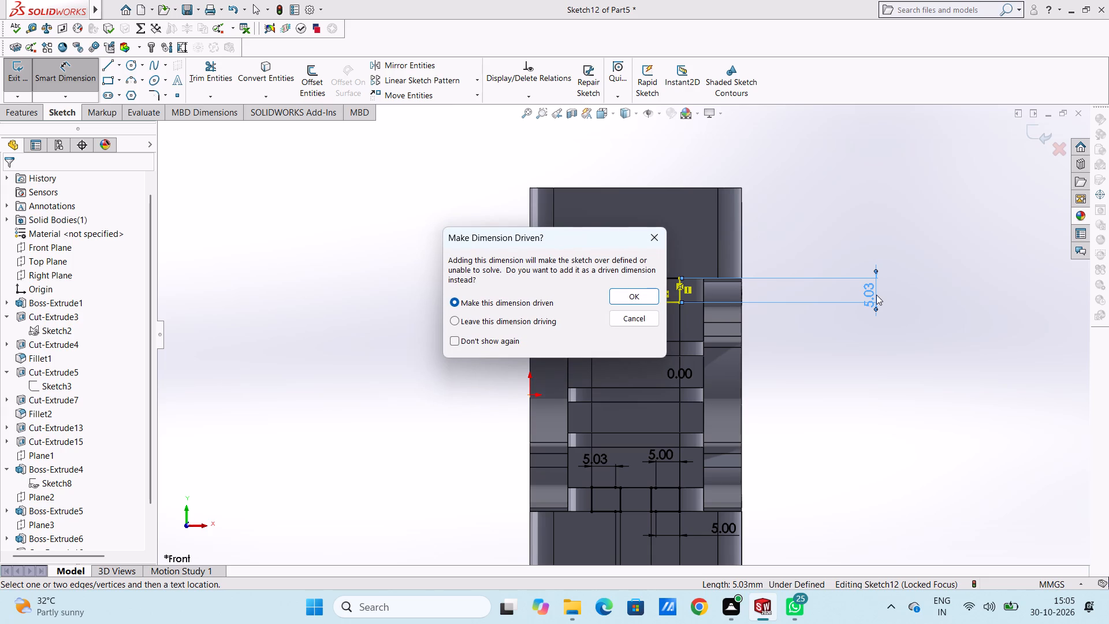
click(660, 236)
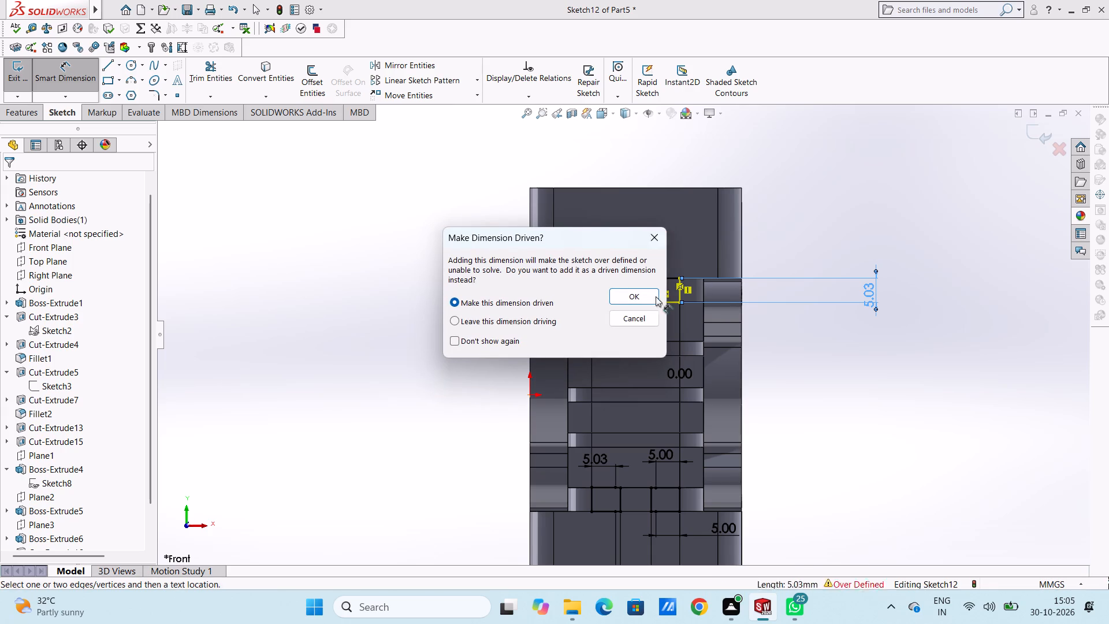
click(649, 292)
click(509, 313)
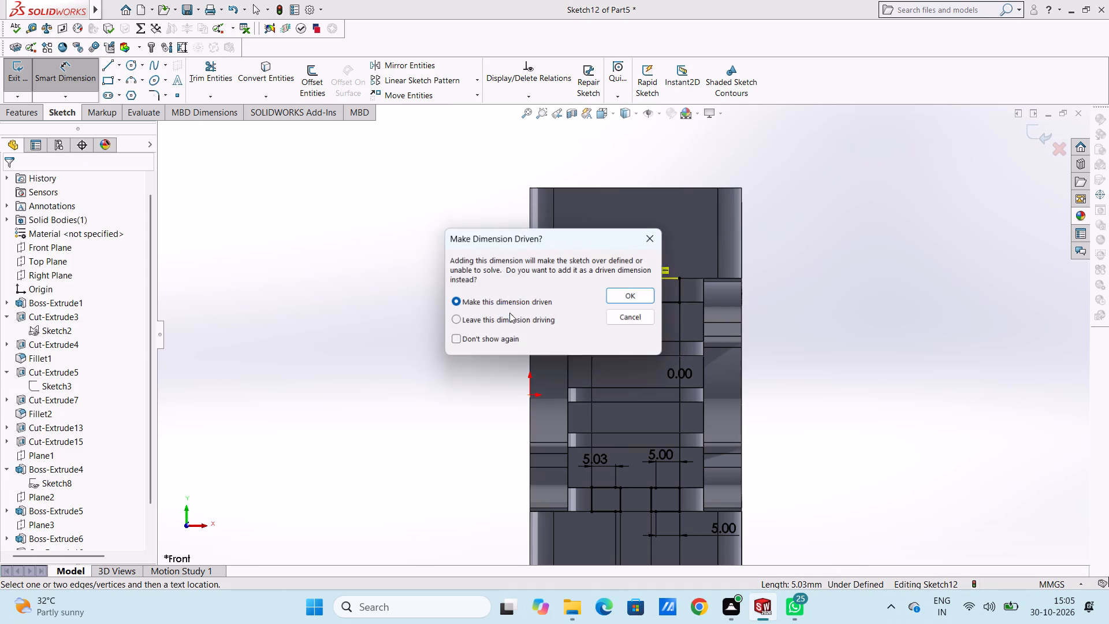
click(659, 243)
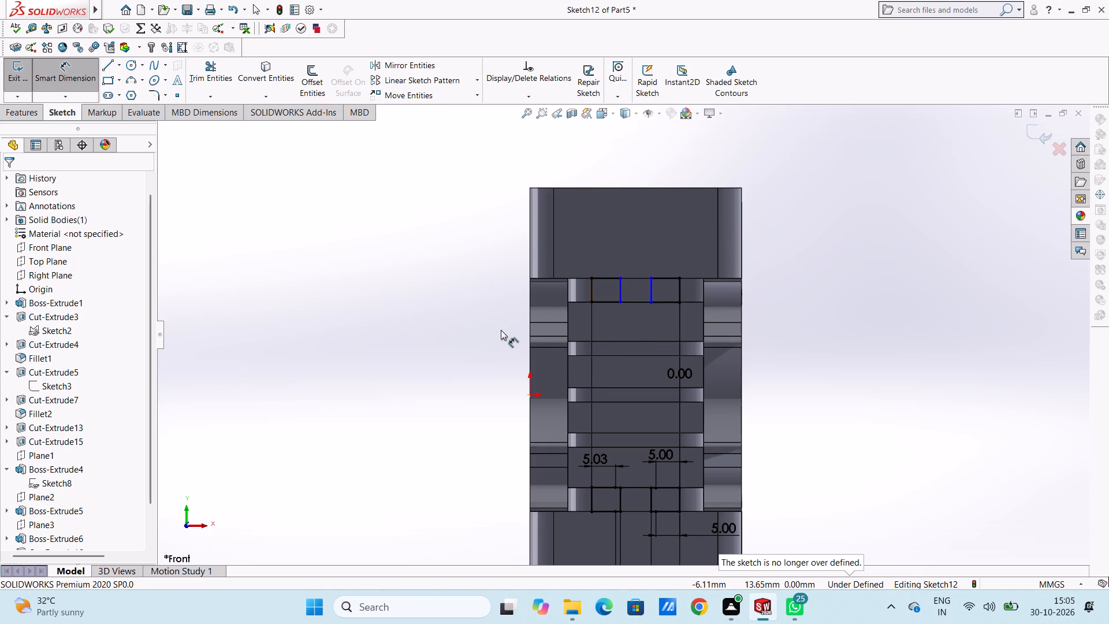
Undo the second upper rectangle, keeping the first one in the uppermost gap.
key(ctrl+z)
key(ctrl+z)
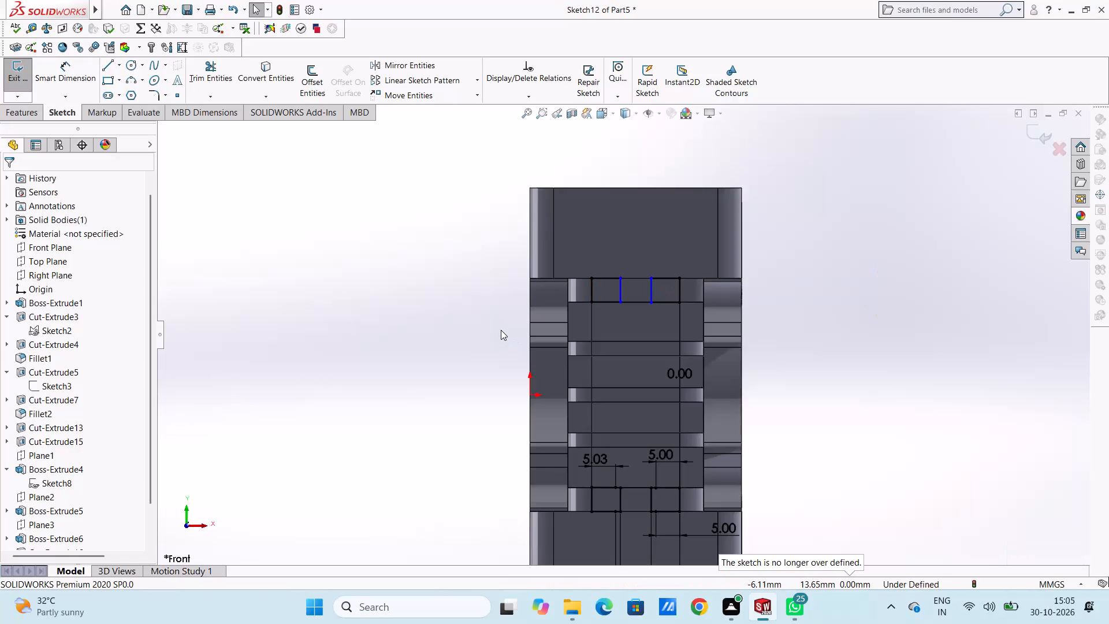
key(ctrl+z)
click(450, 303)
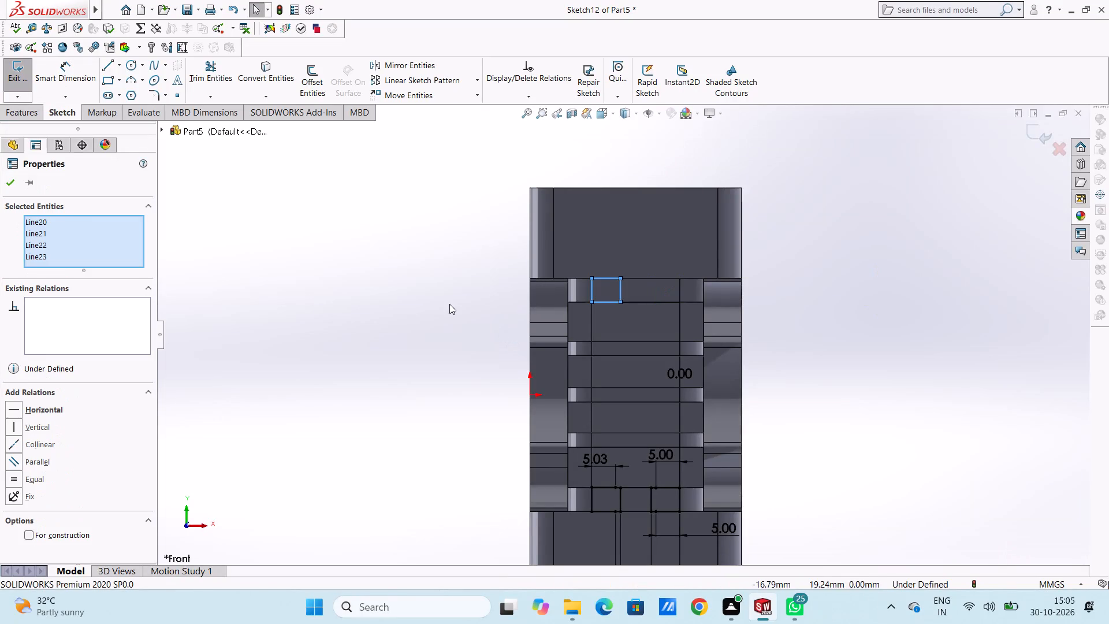
Redraw the second corner rectangle, 6 mm by 5 mm, at the opposite end of the uppermost gap.
click(101, 75)
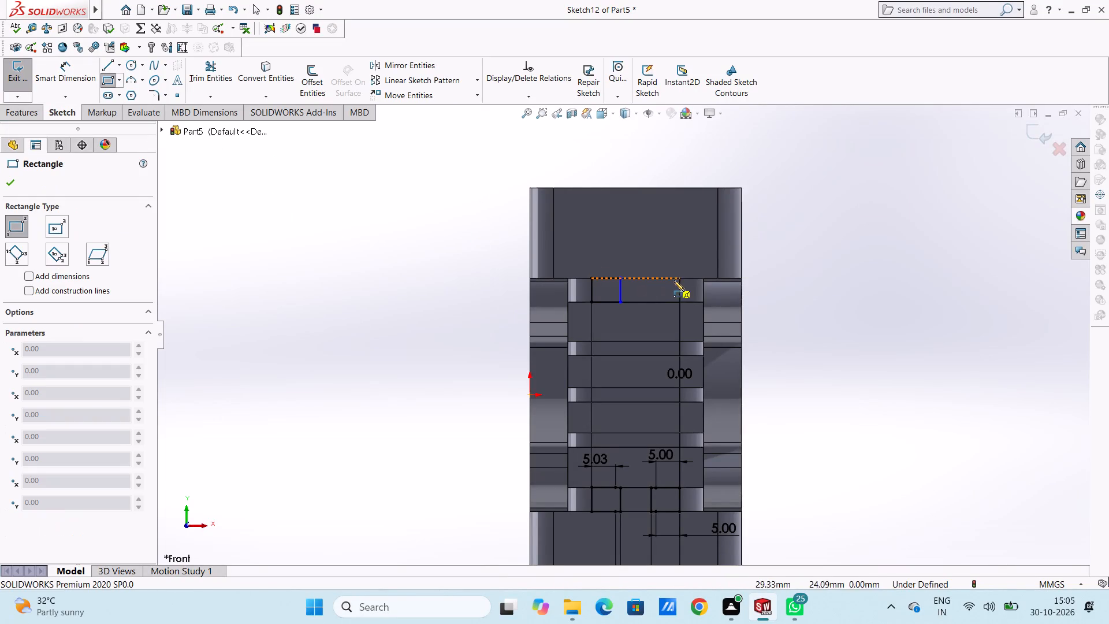
click(678, 281)
click(654, 301)
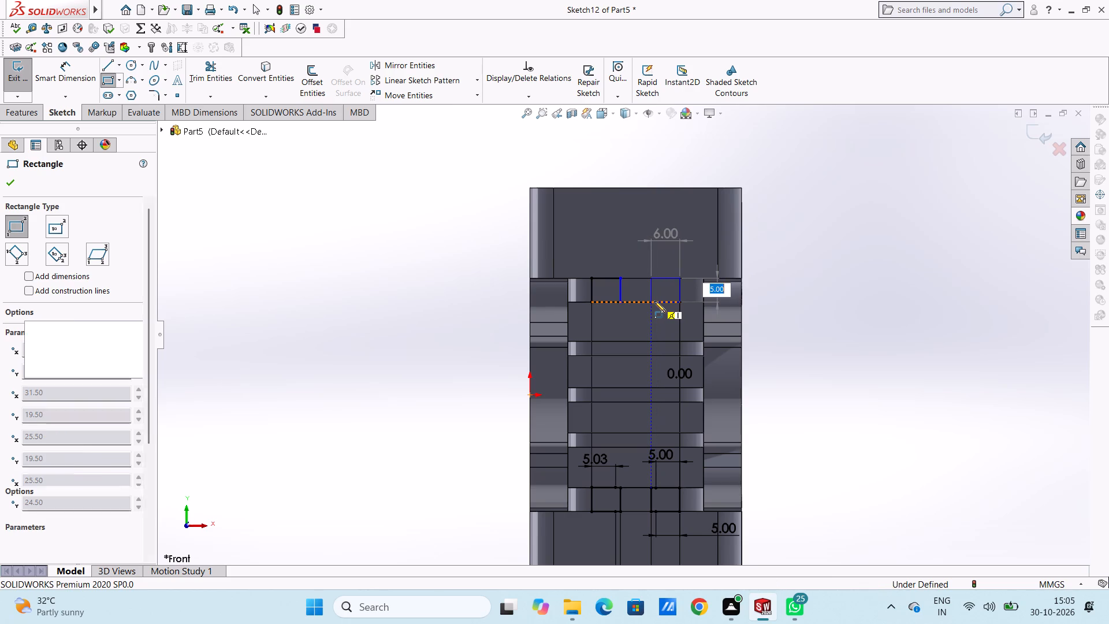
right_click(431, 220)
click(440, 225)
click(415, 243)
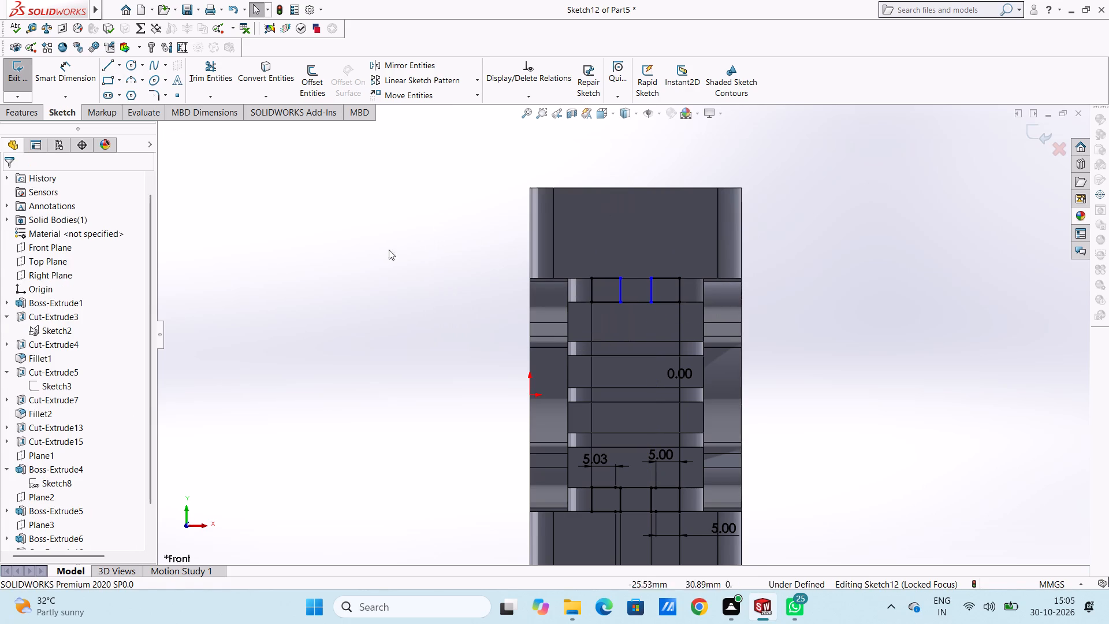
Dimension the upper edges of both upper rectangles above the sketch, accepting the drawn widths.
click(77, 76)
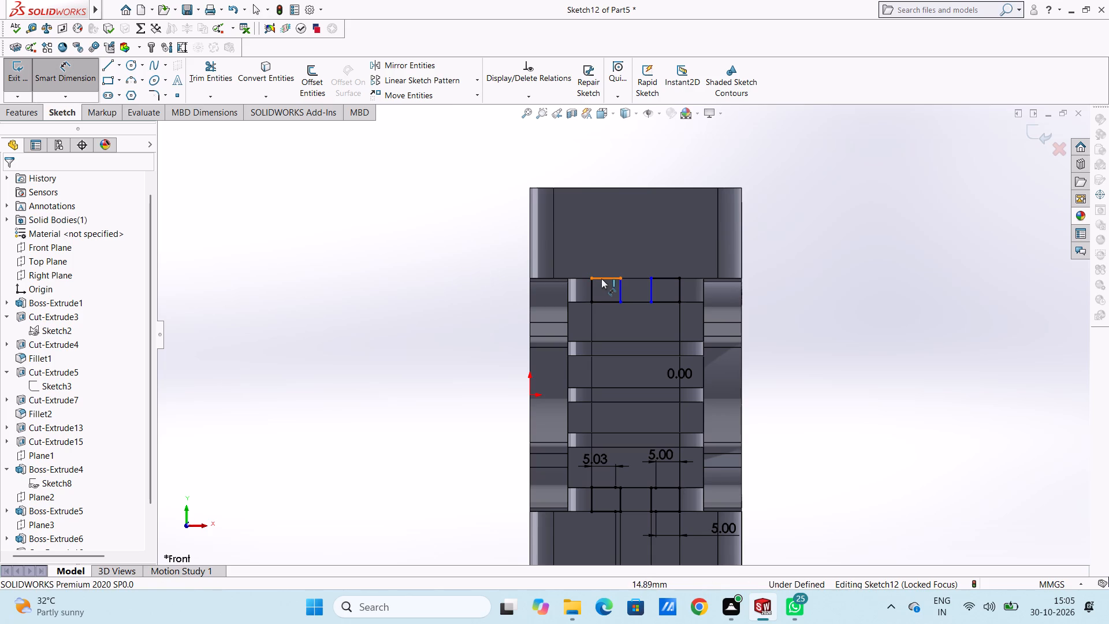
click(602, 278)
click(584, 212)
click(537, 190)
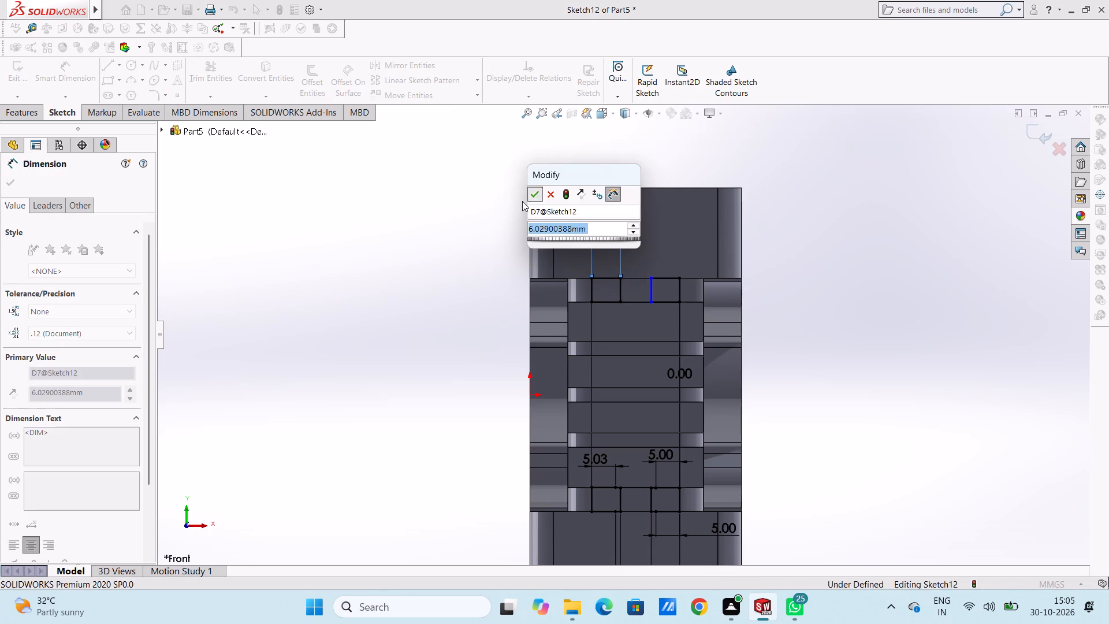
click(467, 214)
click(663, 276)
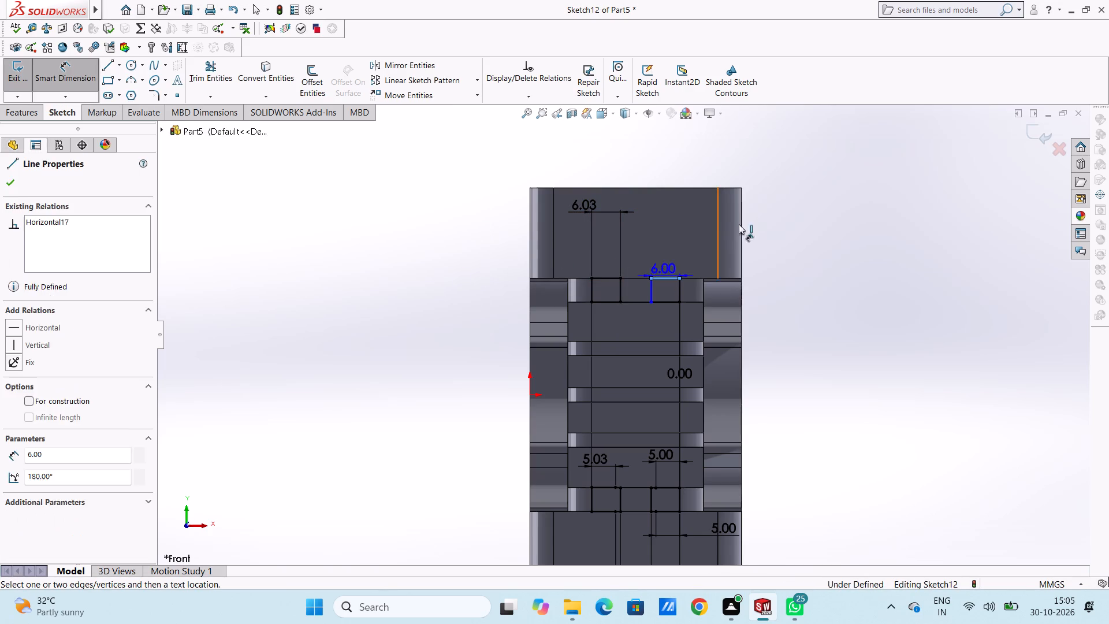
click(764, 216)
click(713, 195)
click(796, 195)
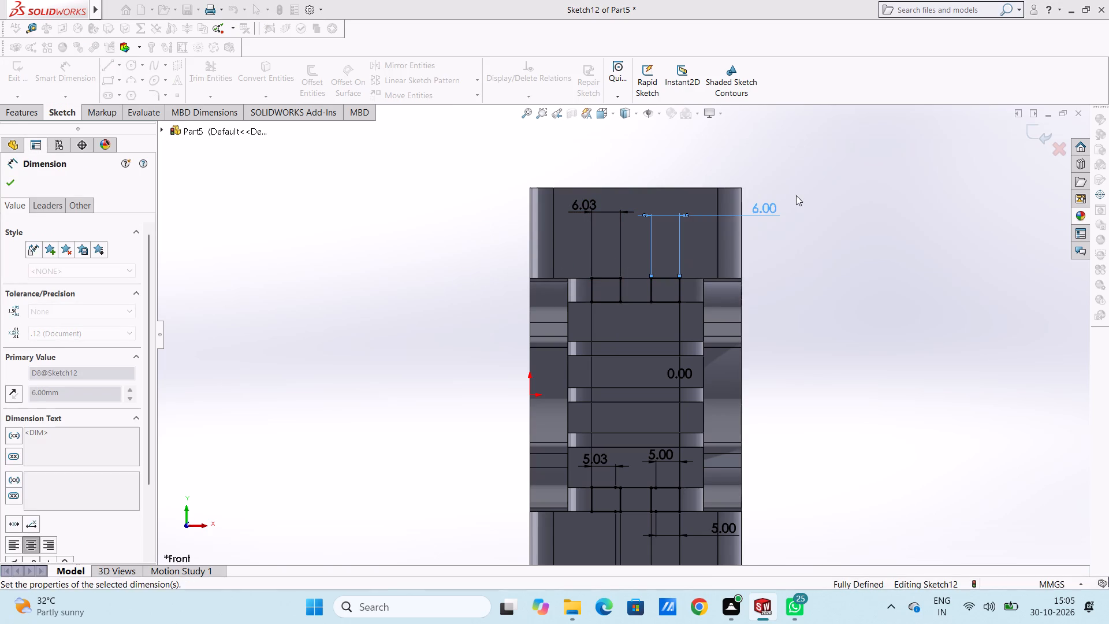
Examine the placement of the four sketched rectangles on the block from several angles.
scroll(802, 227, up, 3)
middle_drag(790, 389, 733, 376)
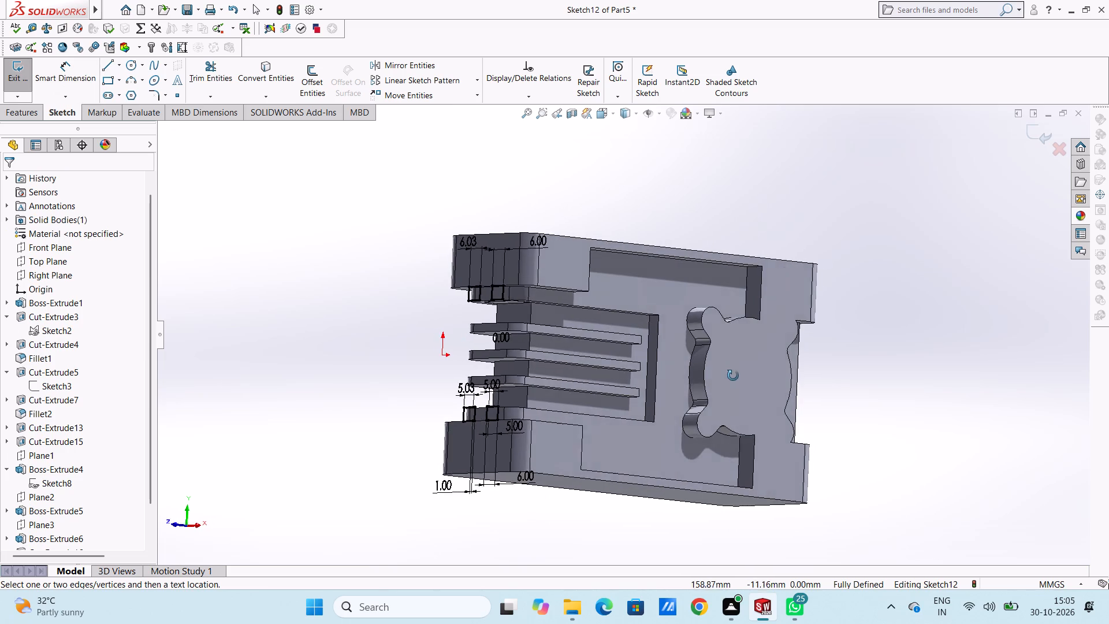
middle_drag(733, 376, 698, 363)
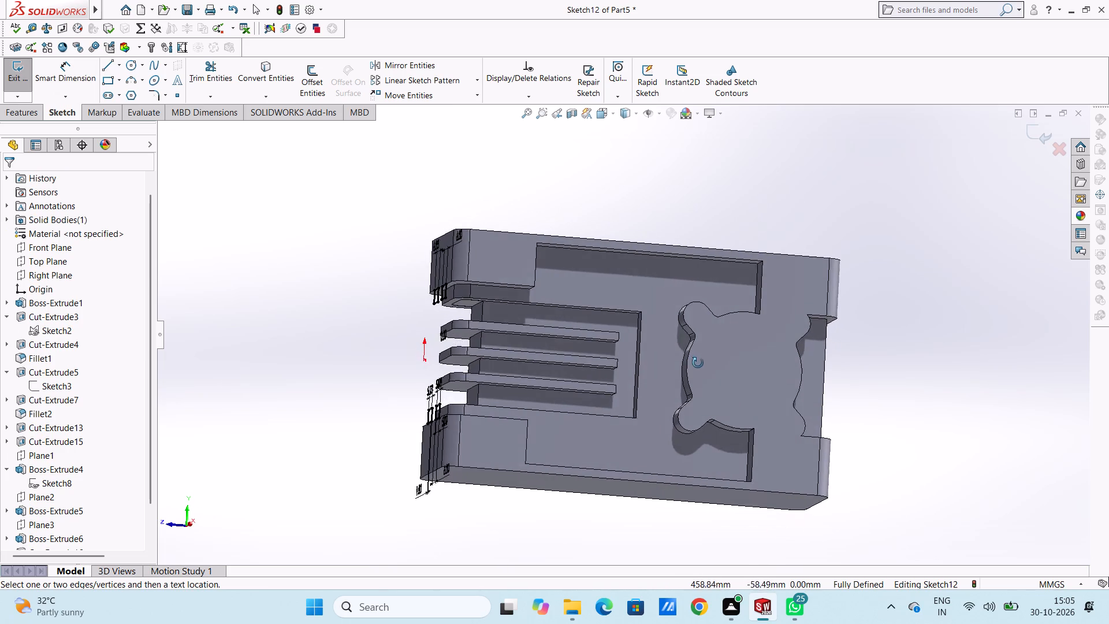
middle_drag(698, 363, 708, 370)
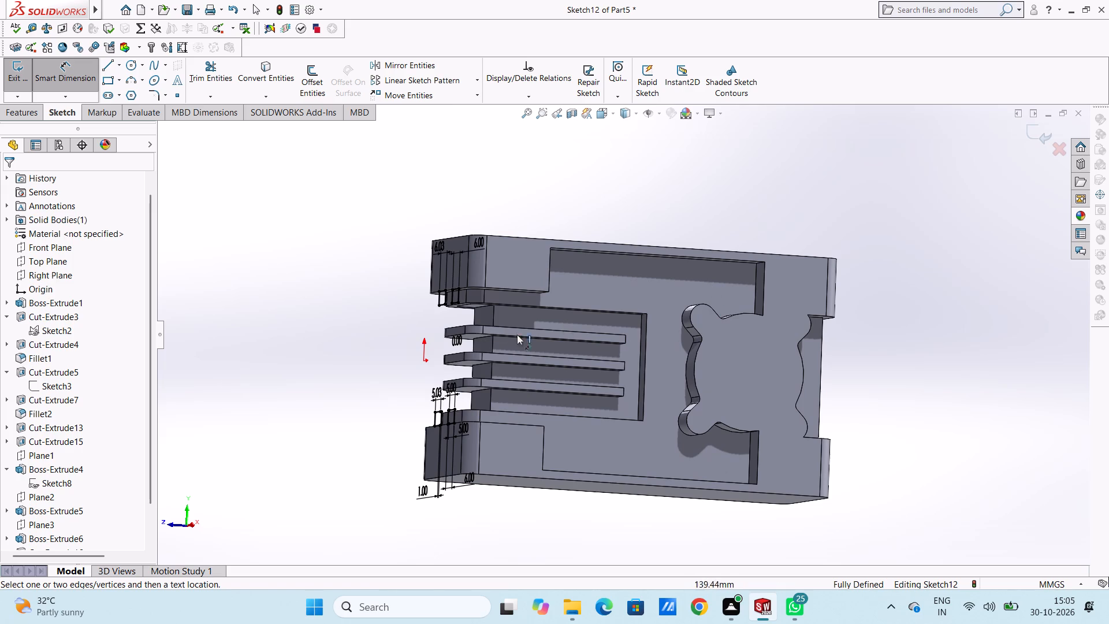
scroll(509, 337, up, 3)
scroll(635, 386, down, 1)
middle_drag(671, 302, 678, 351)
scroll(476, 306, down, 3)
scroll(482, 332, up, 3)
scroll(682, 455, down, 2)
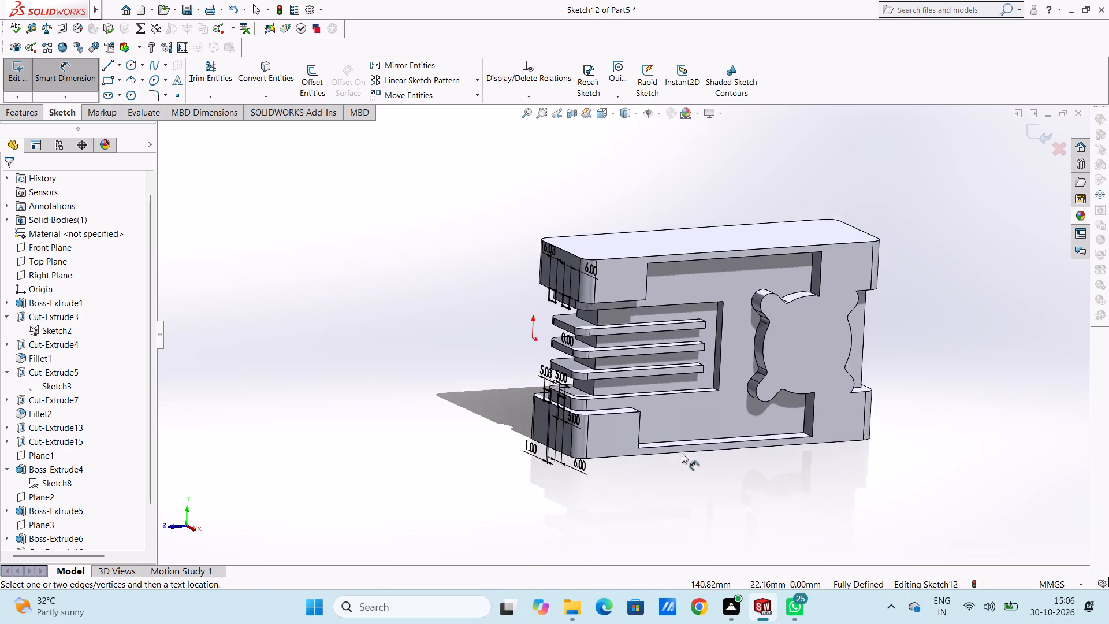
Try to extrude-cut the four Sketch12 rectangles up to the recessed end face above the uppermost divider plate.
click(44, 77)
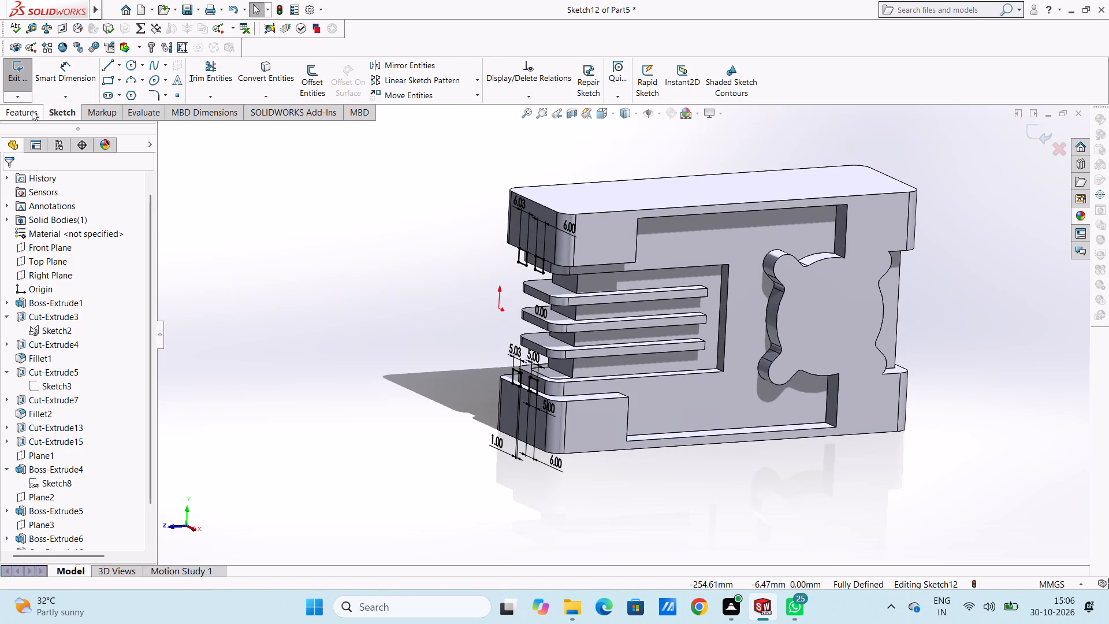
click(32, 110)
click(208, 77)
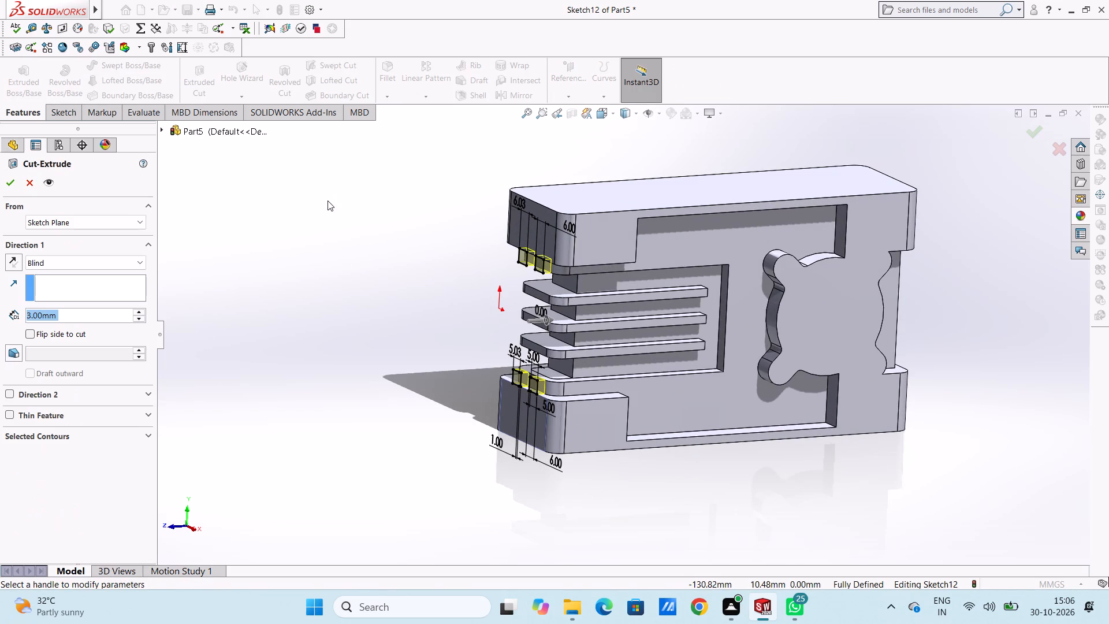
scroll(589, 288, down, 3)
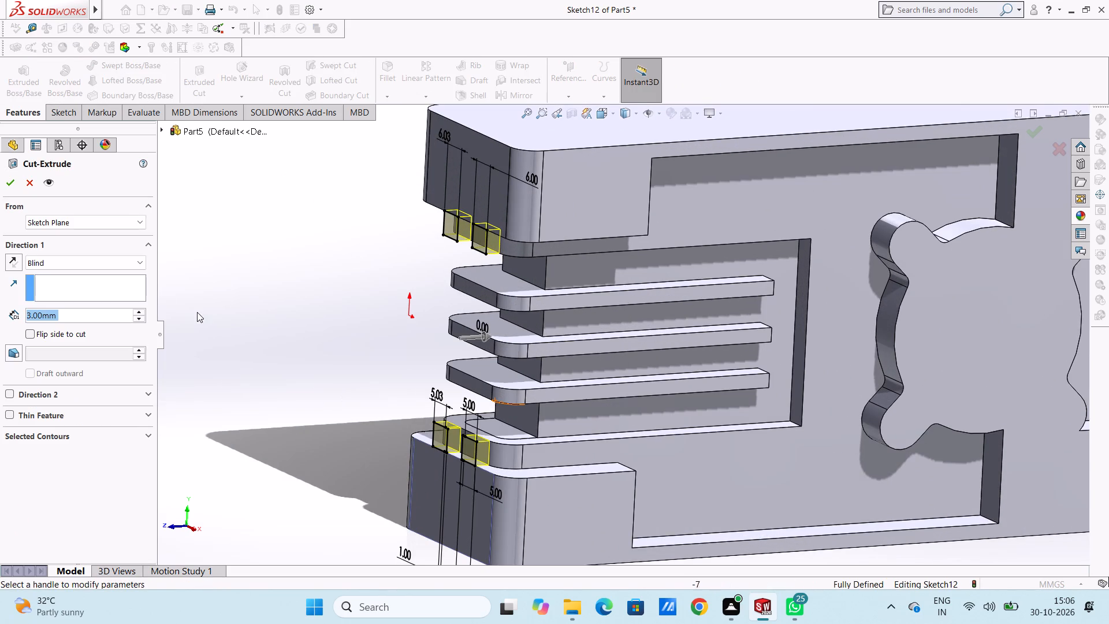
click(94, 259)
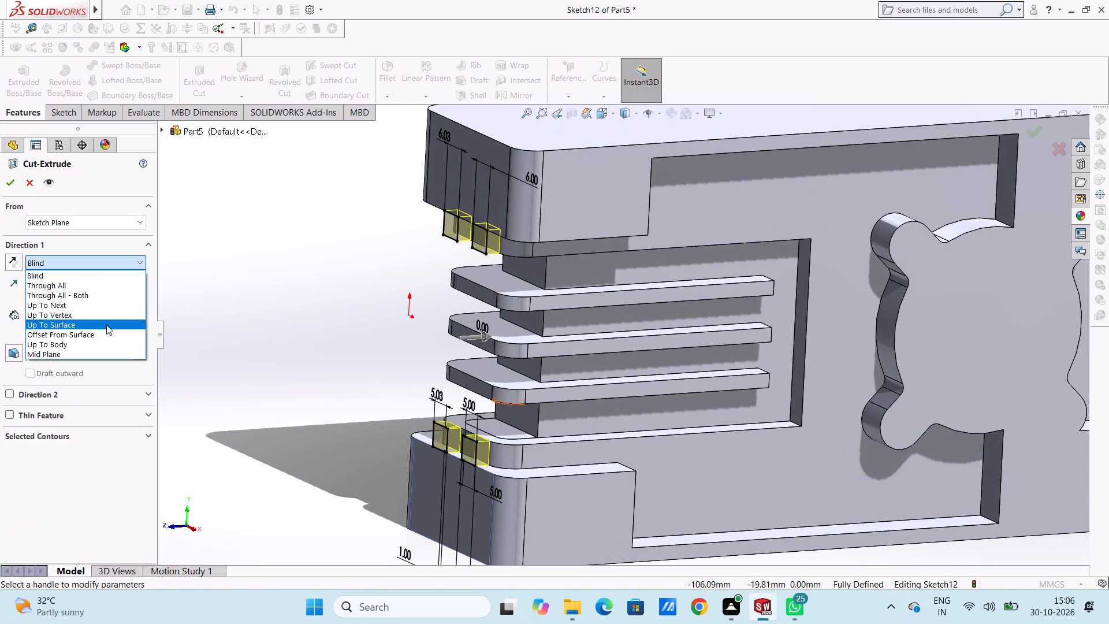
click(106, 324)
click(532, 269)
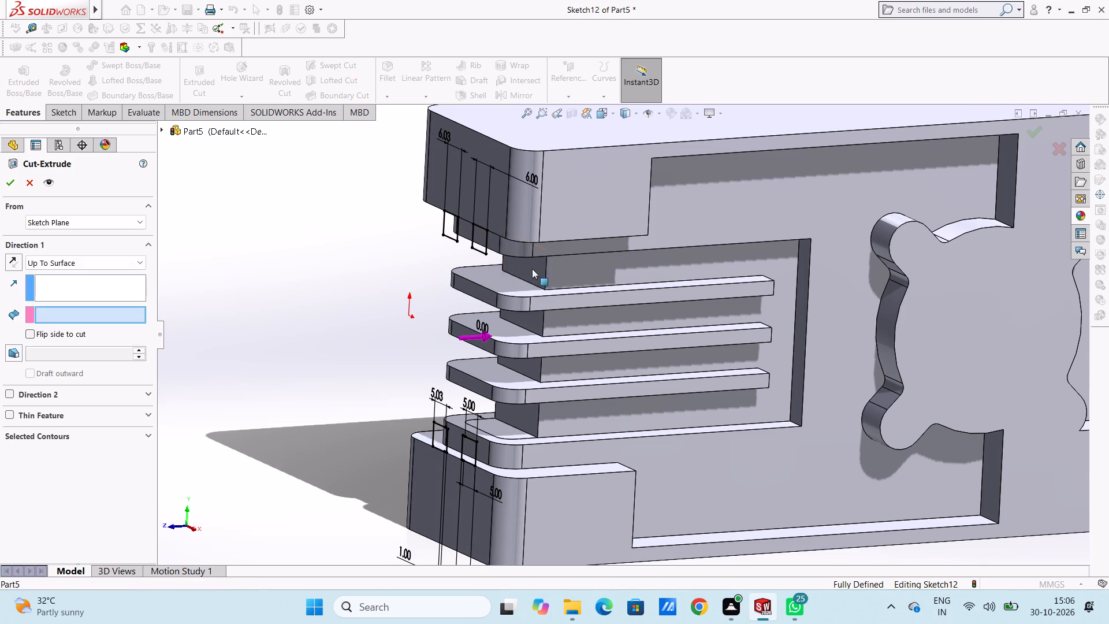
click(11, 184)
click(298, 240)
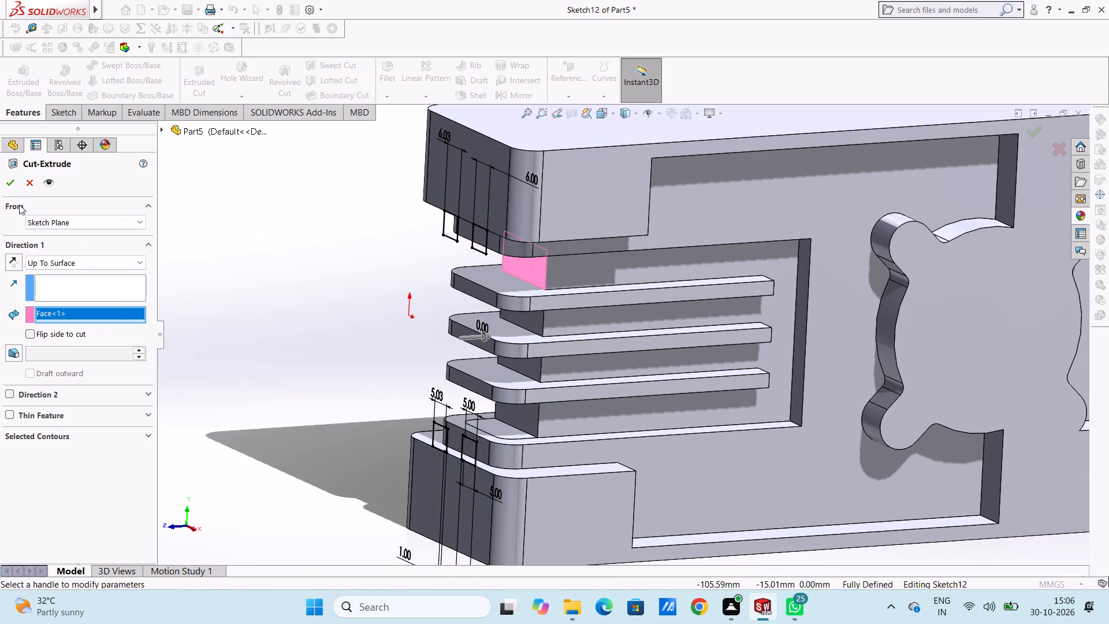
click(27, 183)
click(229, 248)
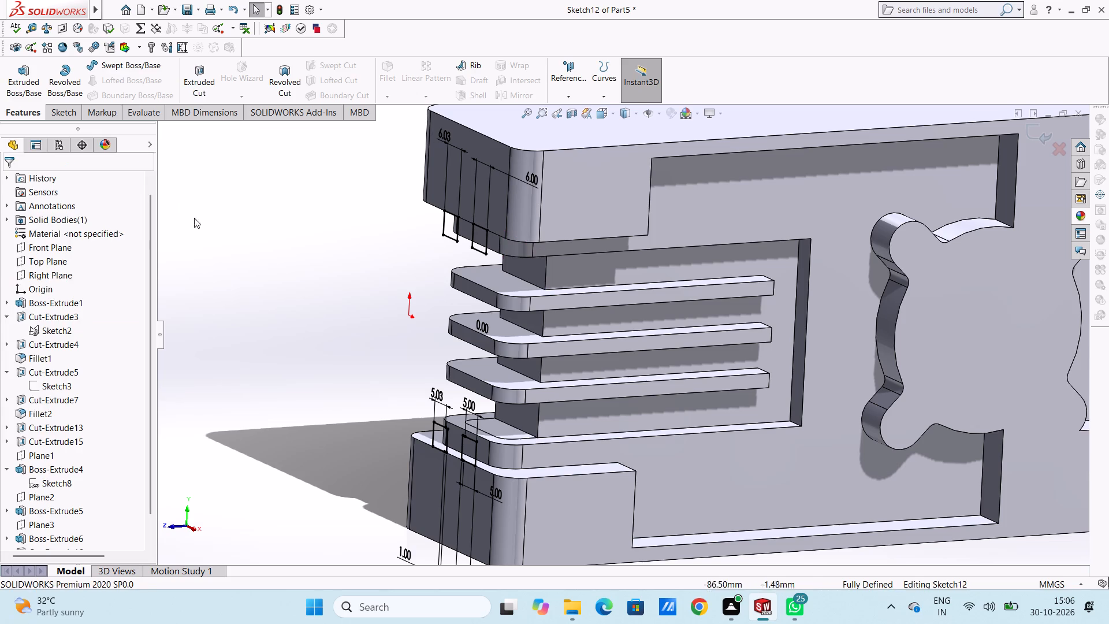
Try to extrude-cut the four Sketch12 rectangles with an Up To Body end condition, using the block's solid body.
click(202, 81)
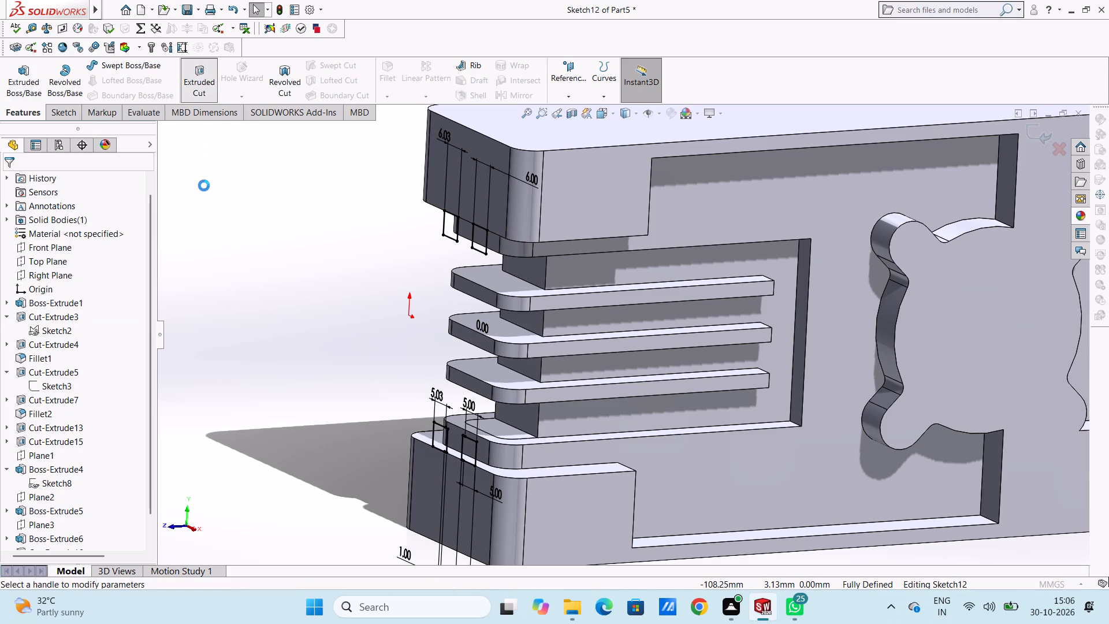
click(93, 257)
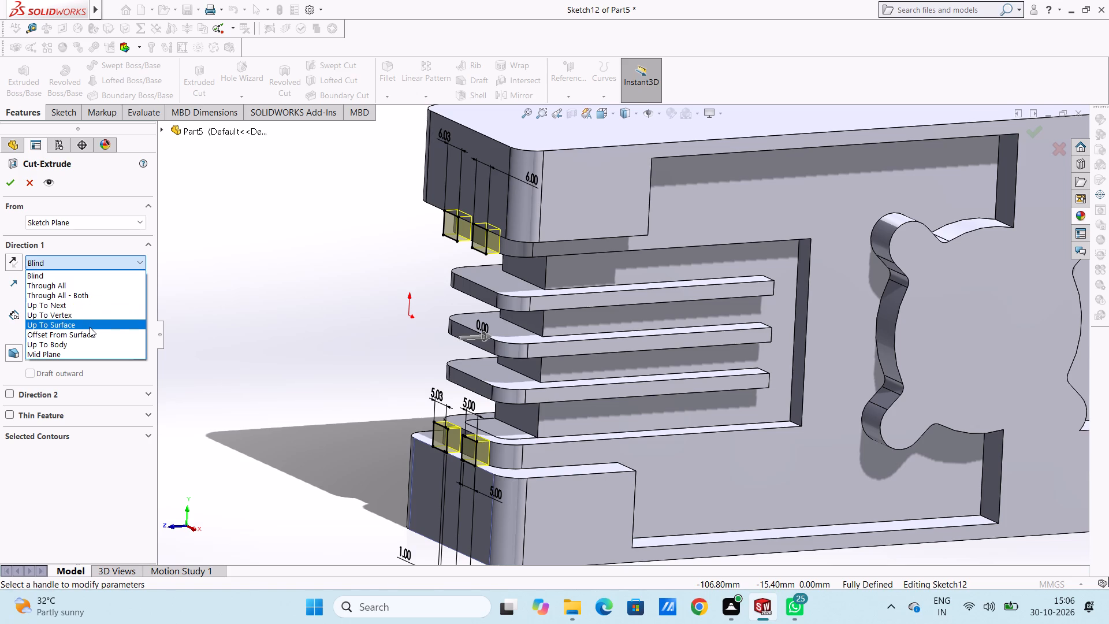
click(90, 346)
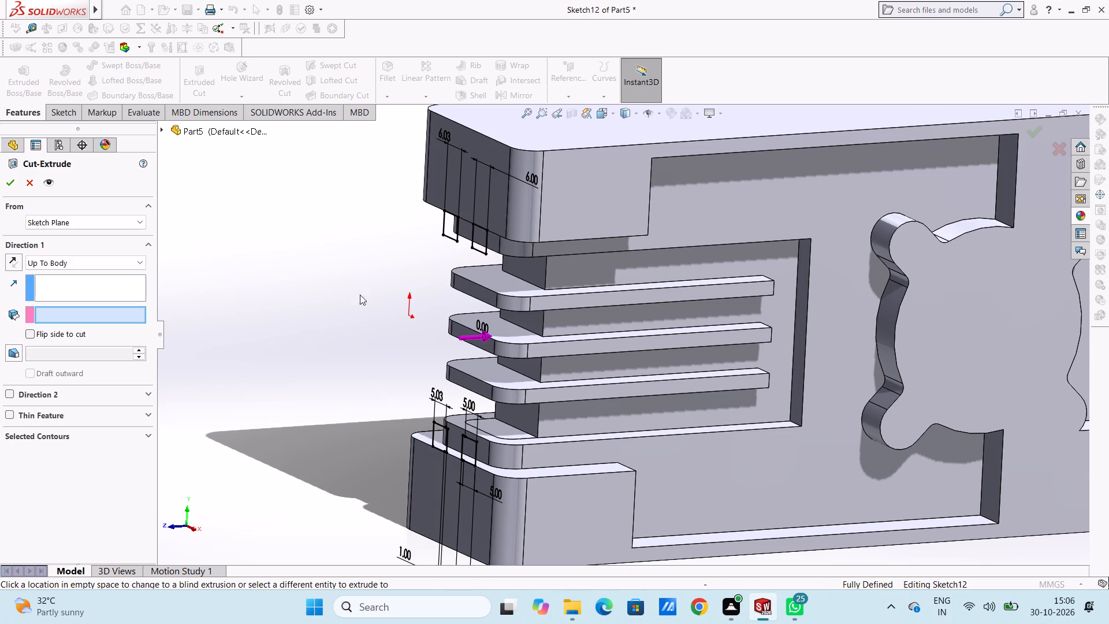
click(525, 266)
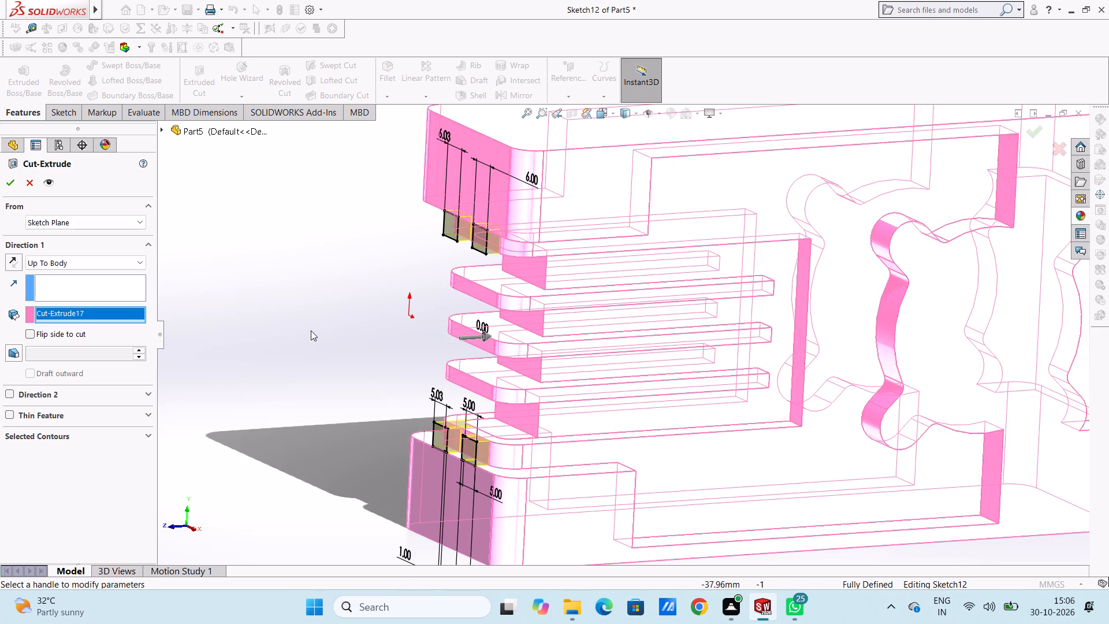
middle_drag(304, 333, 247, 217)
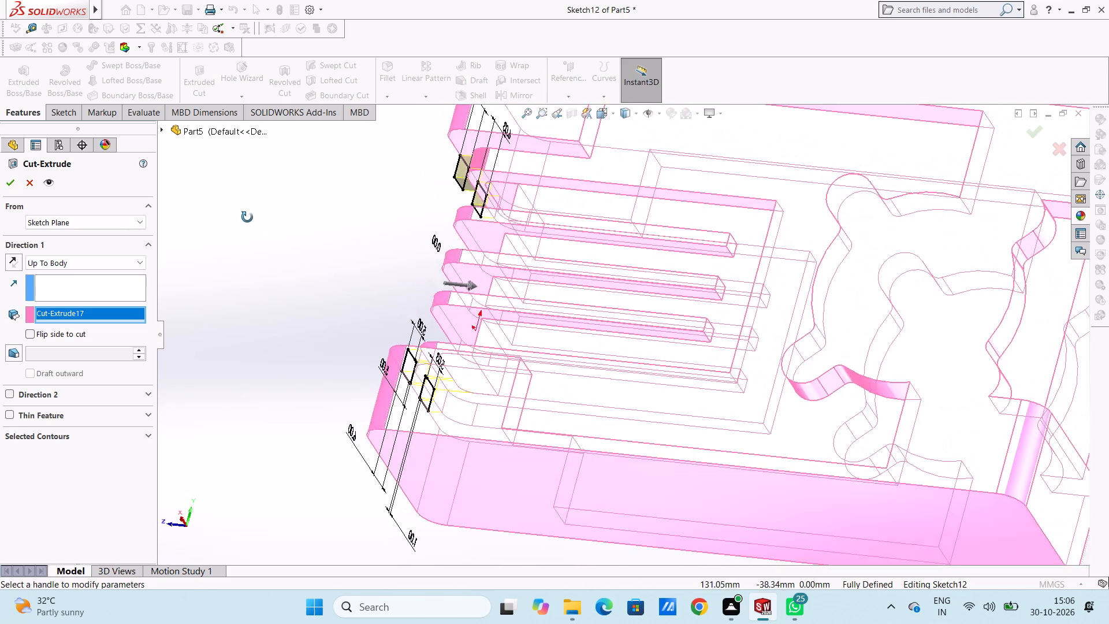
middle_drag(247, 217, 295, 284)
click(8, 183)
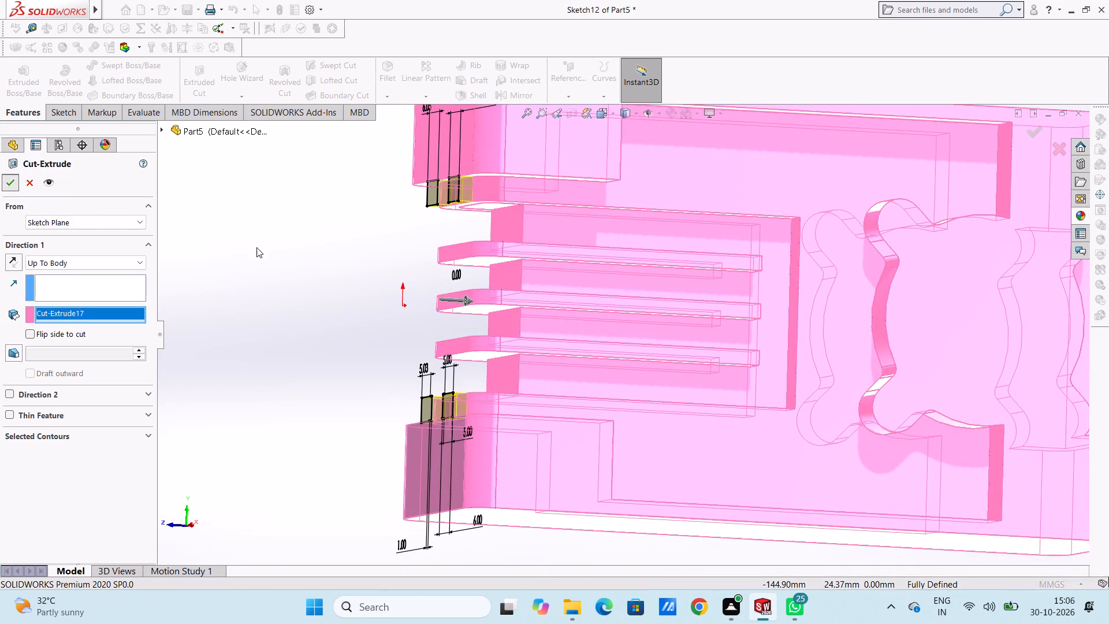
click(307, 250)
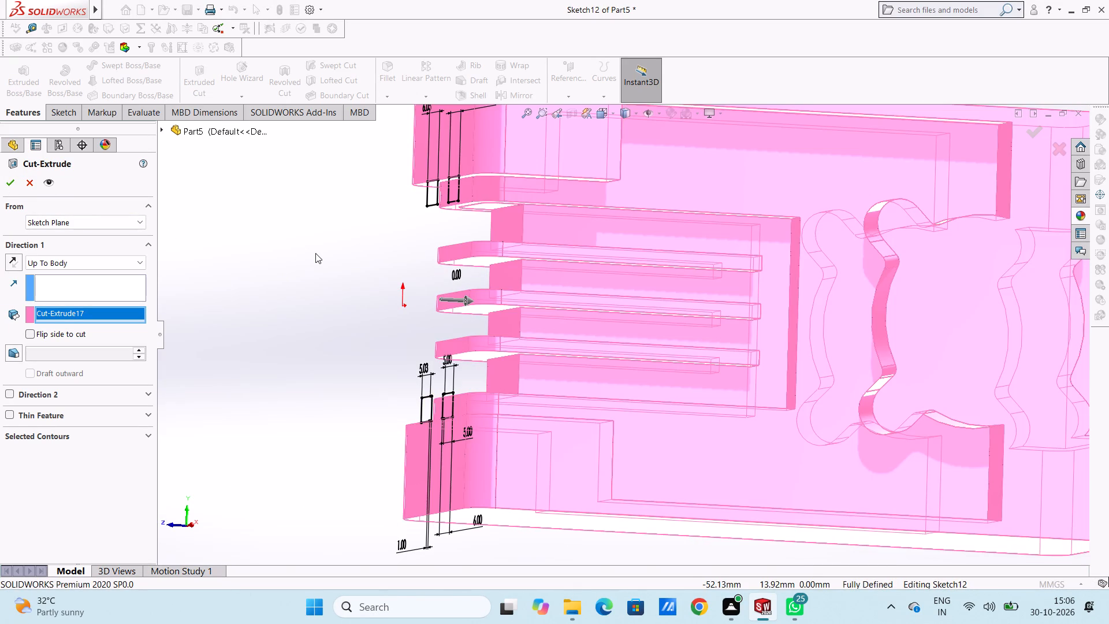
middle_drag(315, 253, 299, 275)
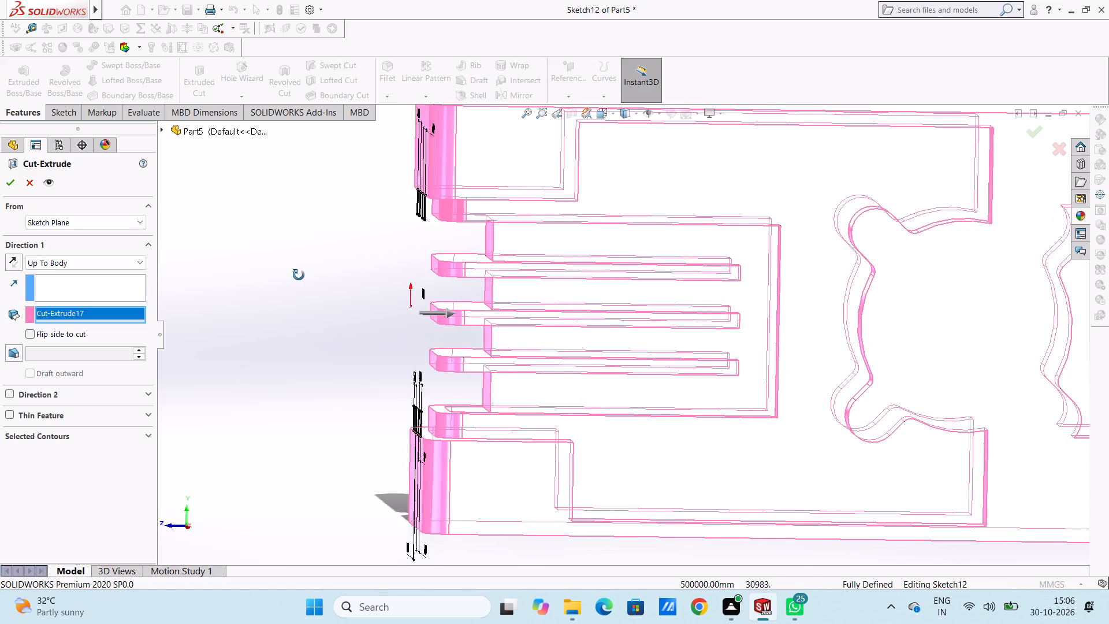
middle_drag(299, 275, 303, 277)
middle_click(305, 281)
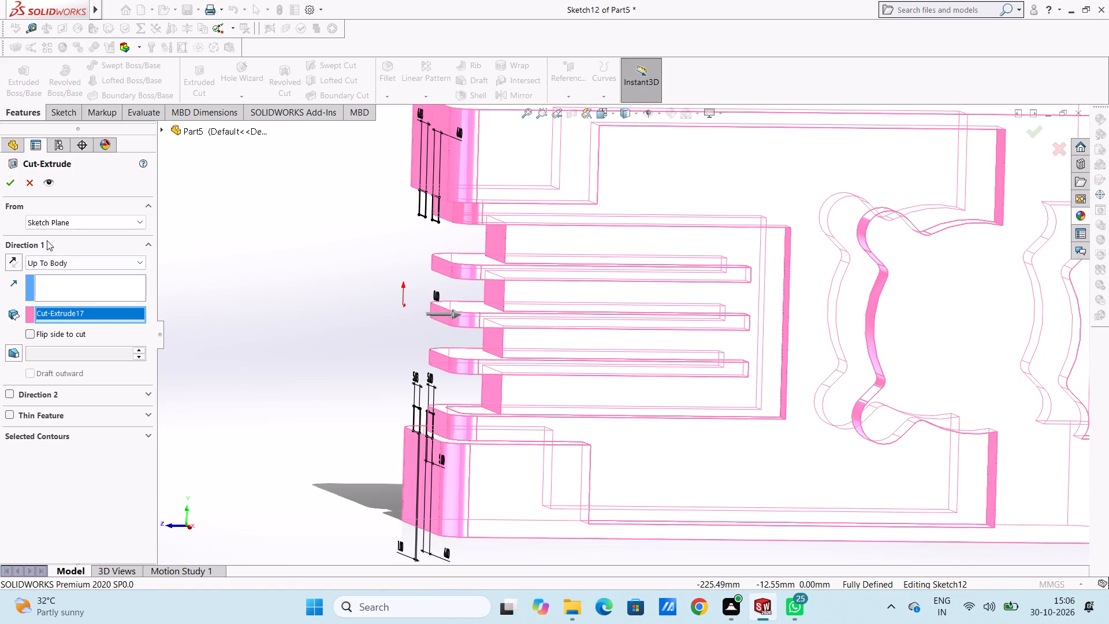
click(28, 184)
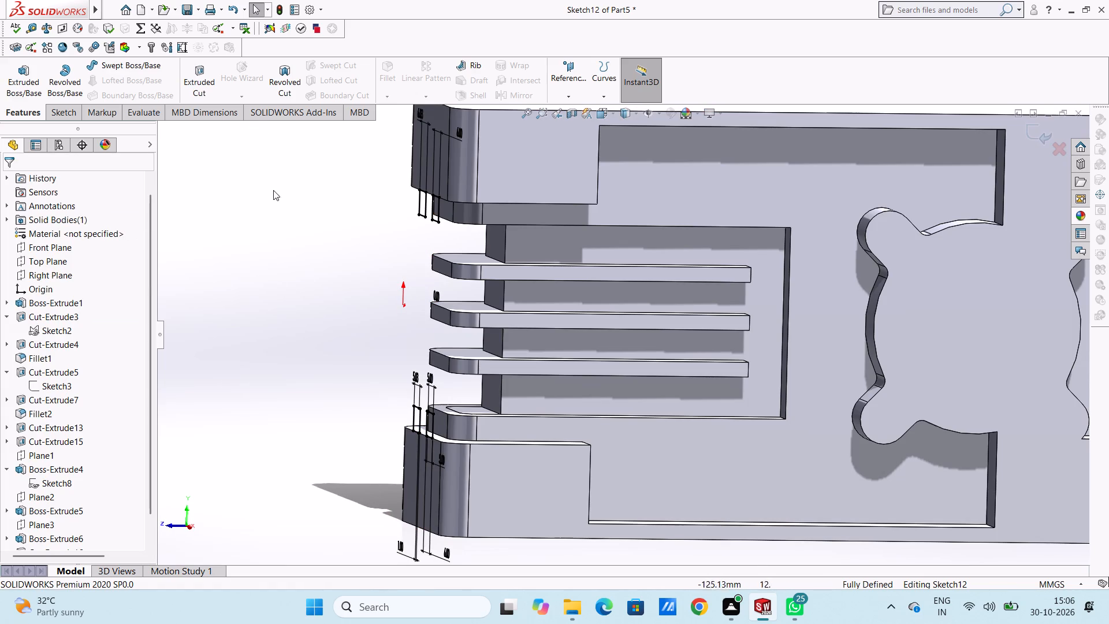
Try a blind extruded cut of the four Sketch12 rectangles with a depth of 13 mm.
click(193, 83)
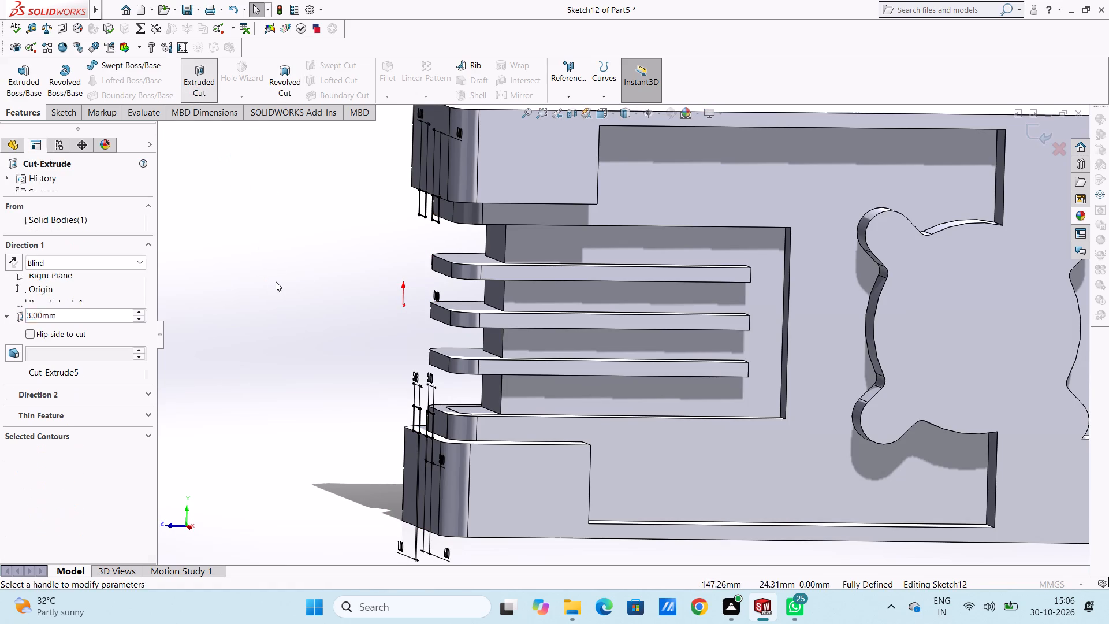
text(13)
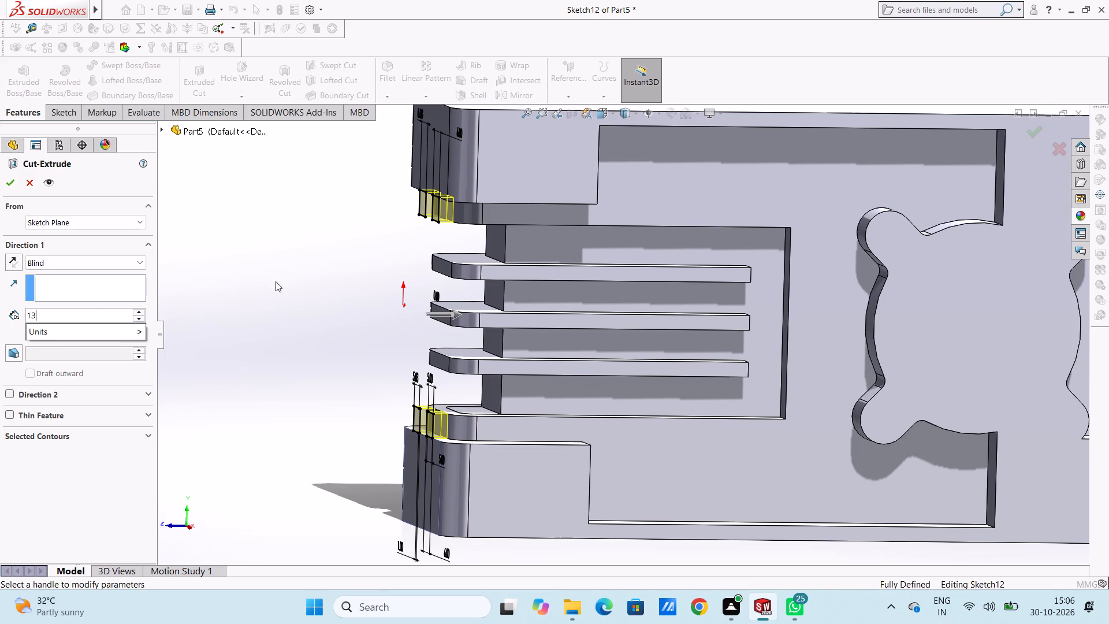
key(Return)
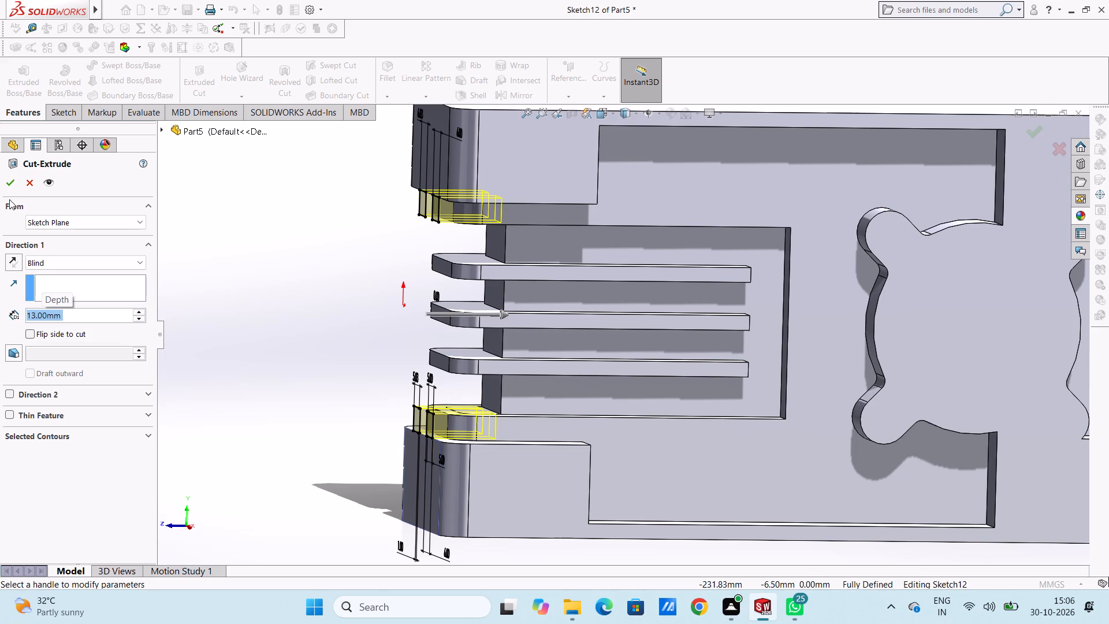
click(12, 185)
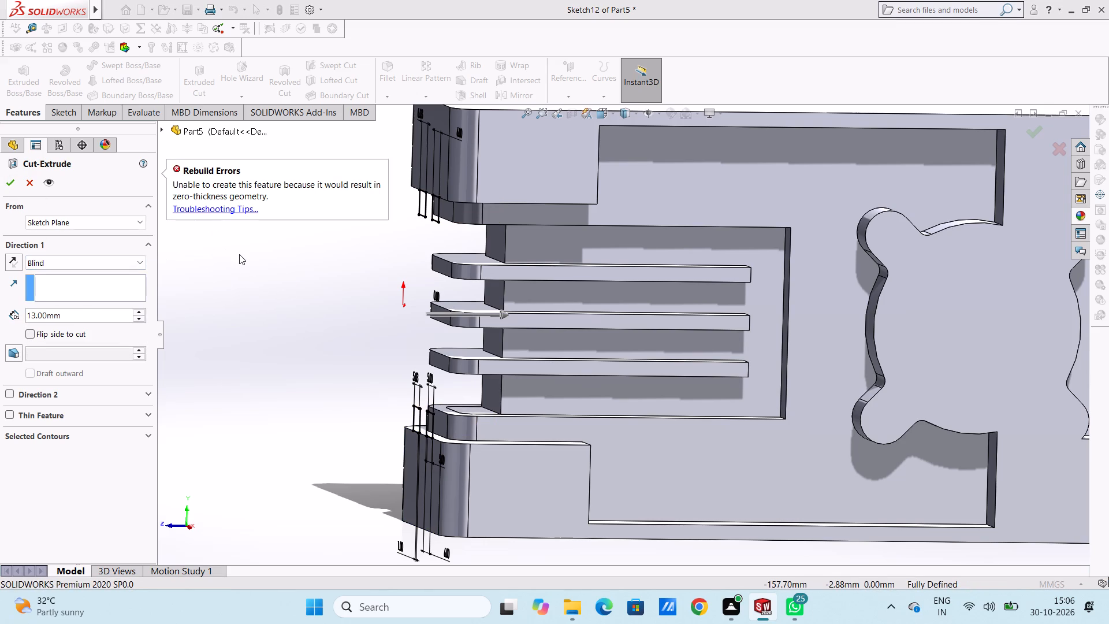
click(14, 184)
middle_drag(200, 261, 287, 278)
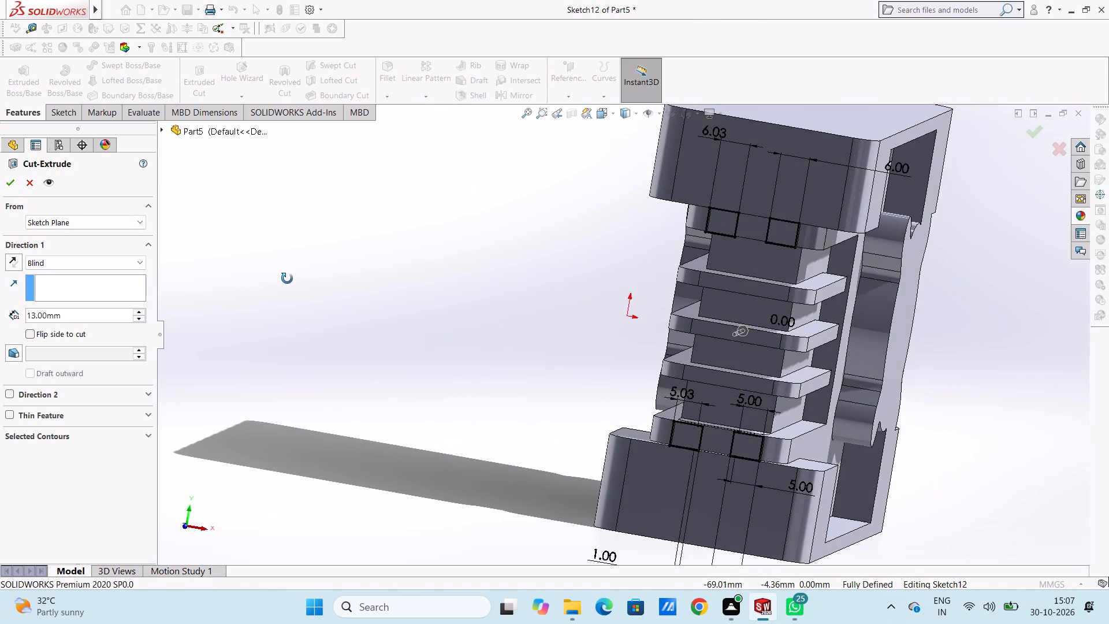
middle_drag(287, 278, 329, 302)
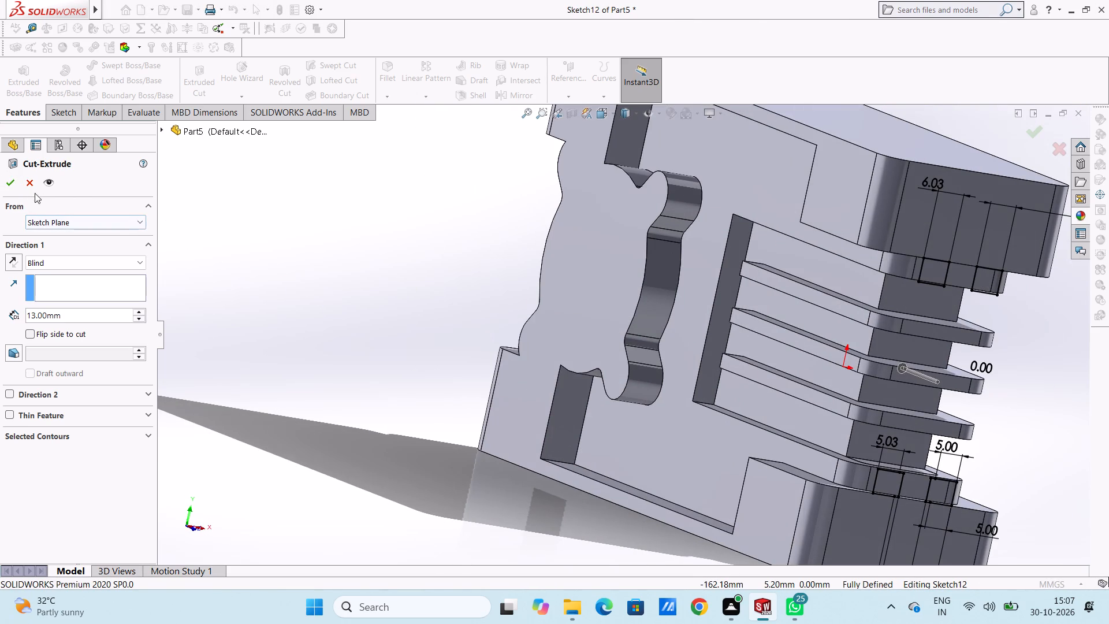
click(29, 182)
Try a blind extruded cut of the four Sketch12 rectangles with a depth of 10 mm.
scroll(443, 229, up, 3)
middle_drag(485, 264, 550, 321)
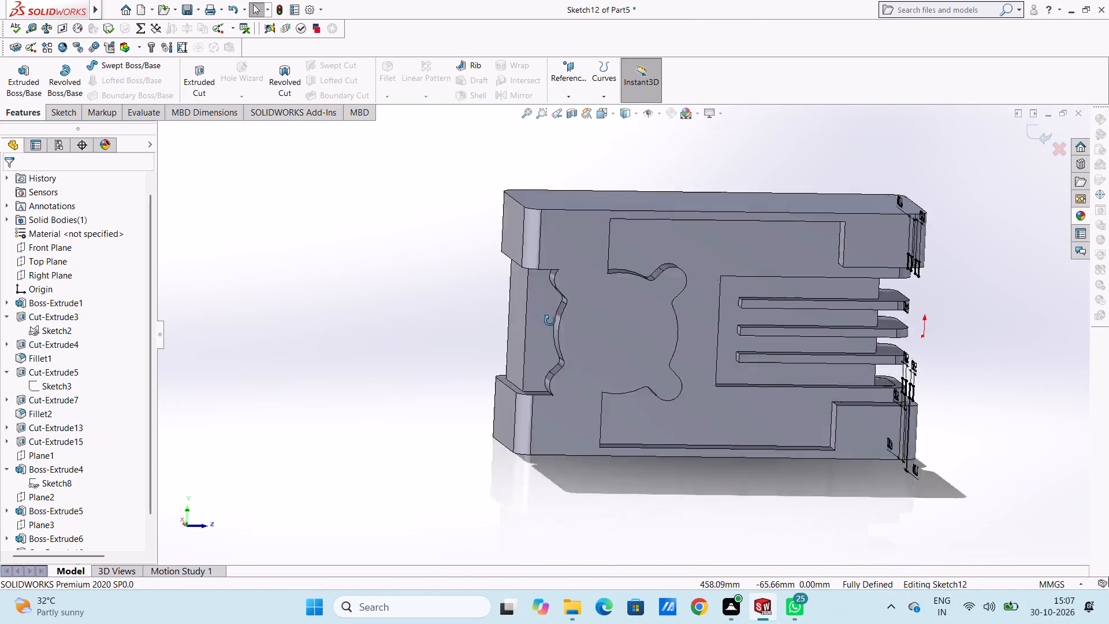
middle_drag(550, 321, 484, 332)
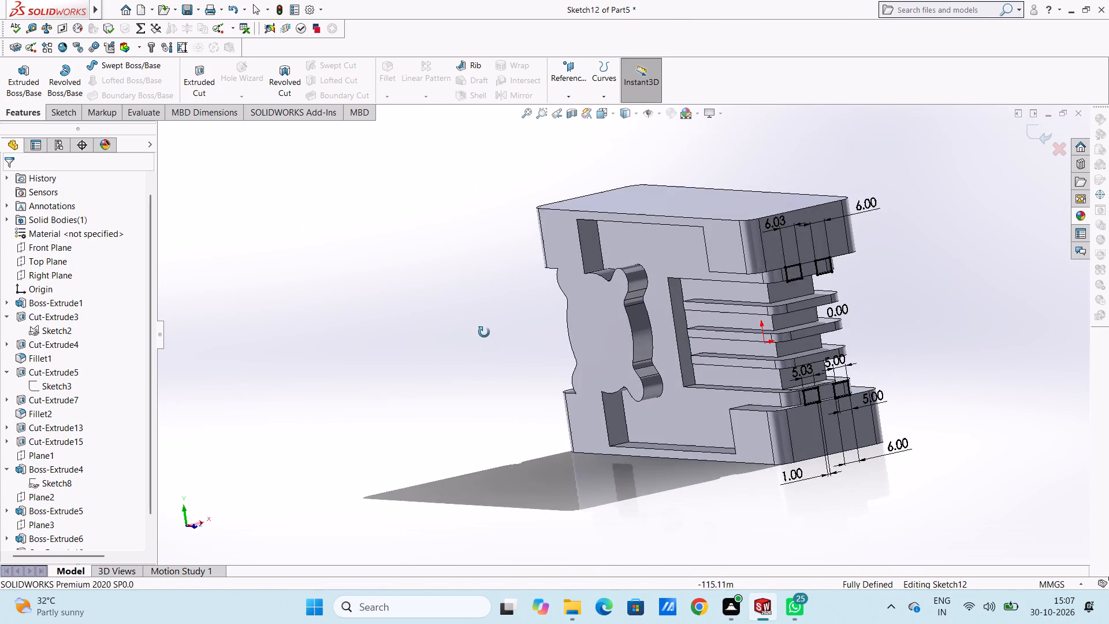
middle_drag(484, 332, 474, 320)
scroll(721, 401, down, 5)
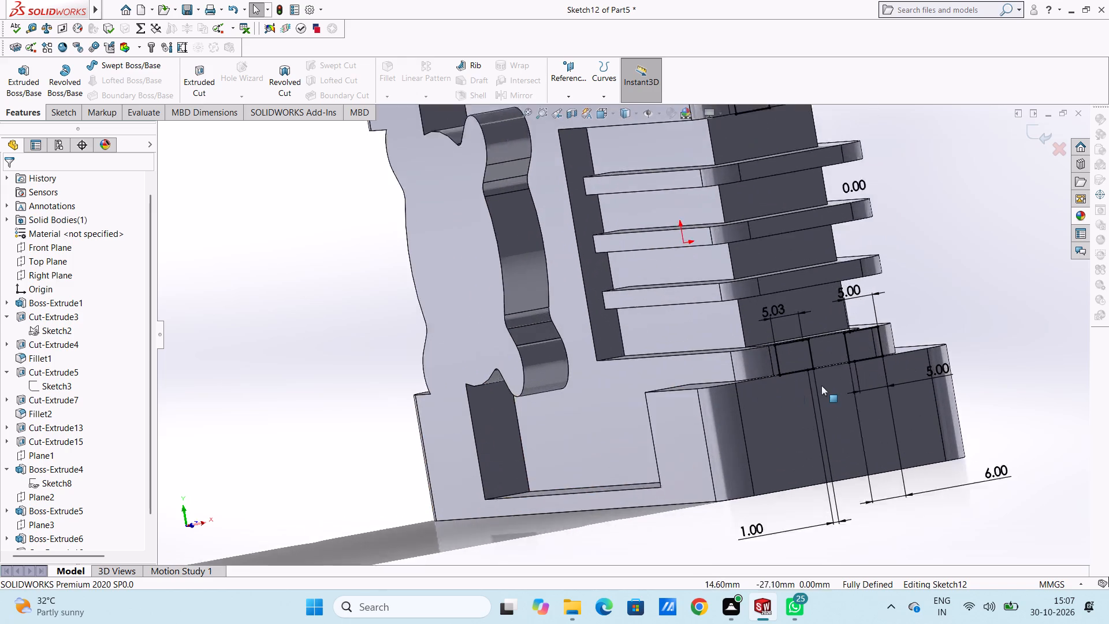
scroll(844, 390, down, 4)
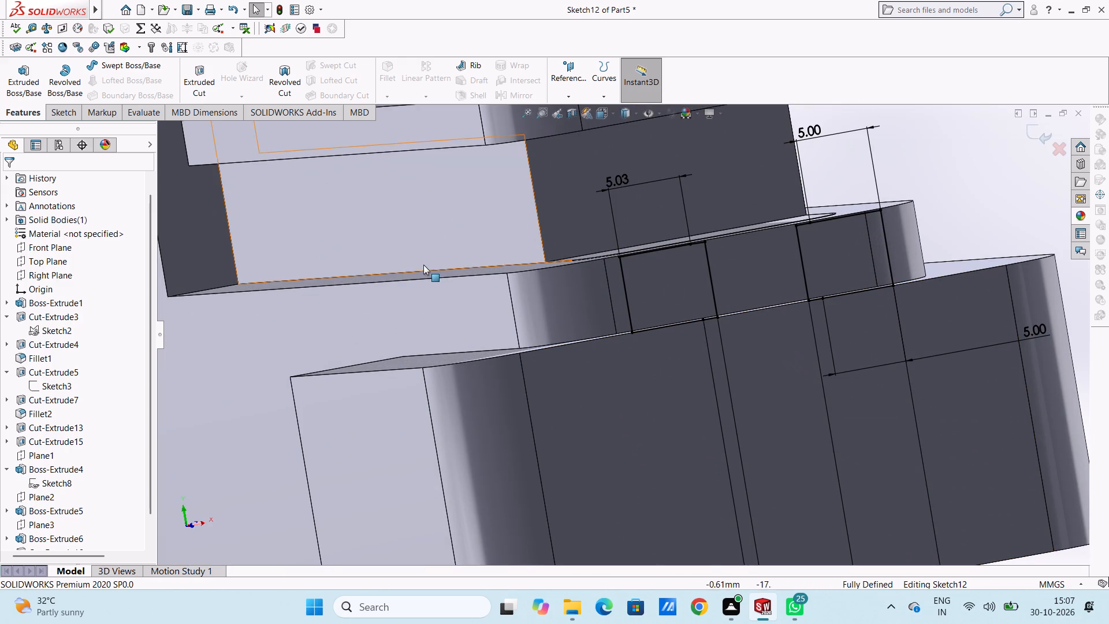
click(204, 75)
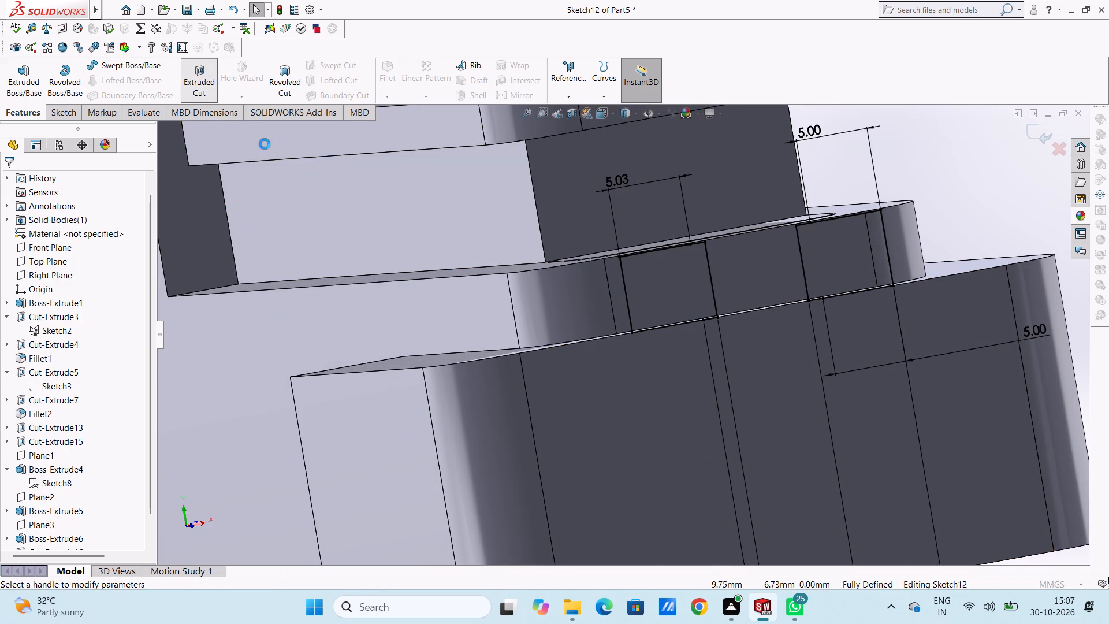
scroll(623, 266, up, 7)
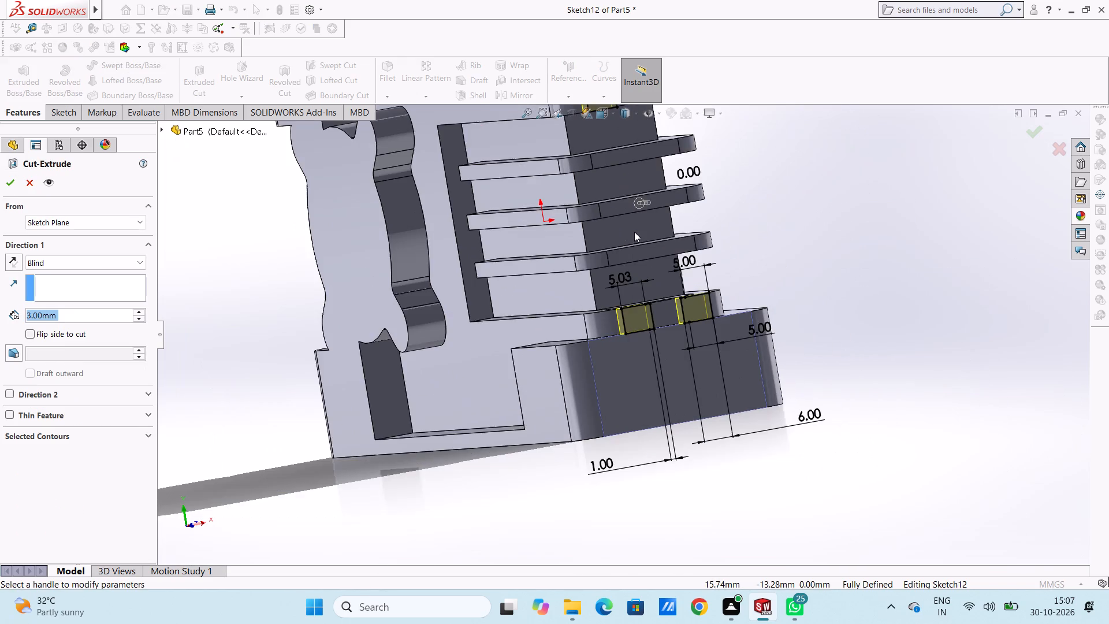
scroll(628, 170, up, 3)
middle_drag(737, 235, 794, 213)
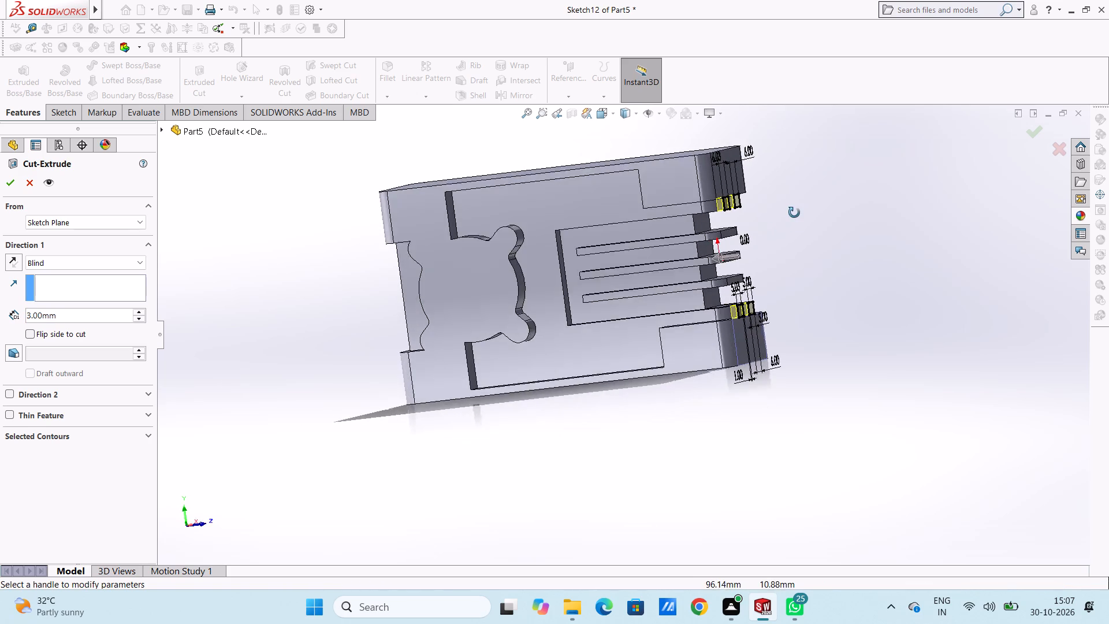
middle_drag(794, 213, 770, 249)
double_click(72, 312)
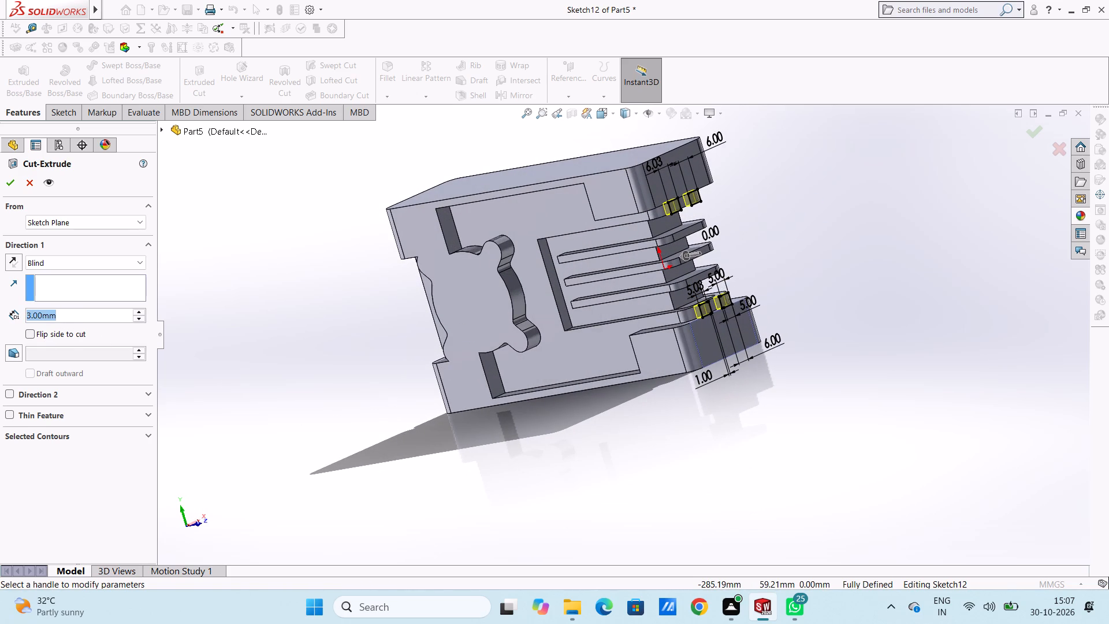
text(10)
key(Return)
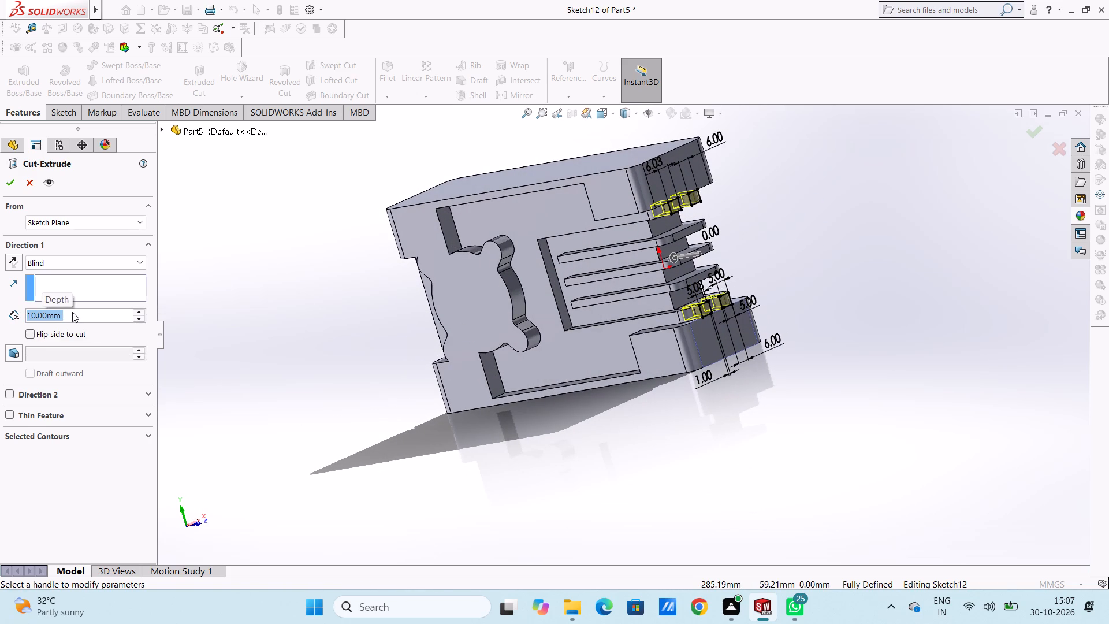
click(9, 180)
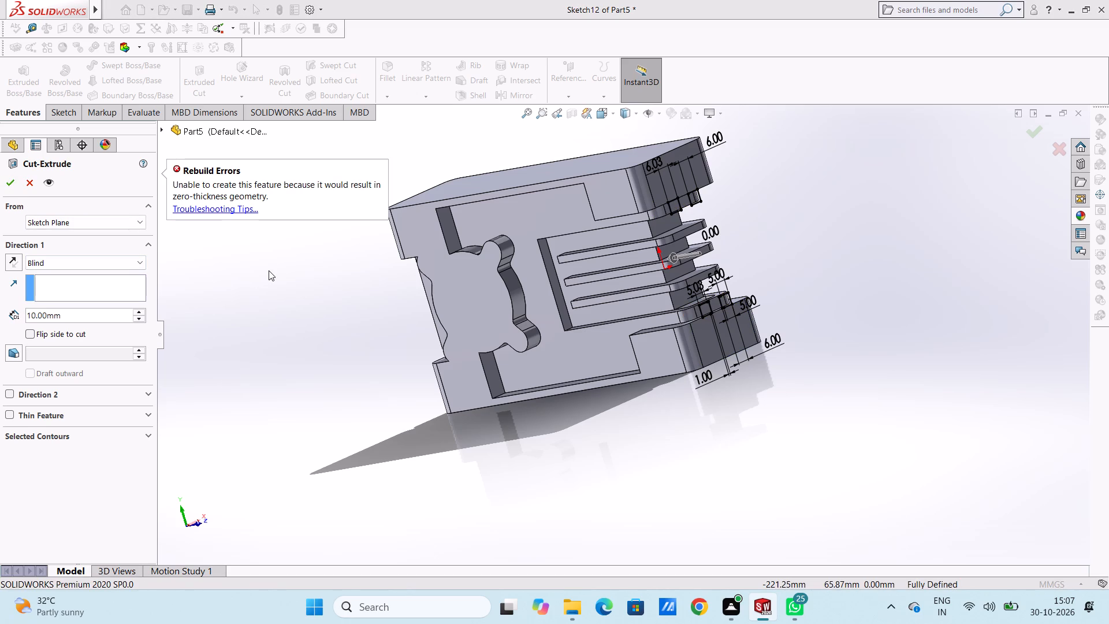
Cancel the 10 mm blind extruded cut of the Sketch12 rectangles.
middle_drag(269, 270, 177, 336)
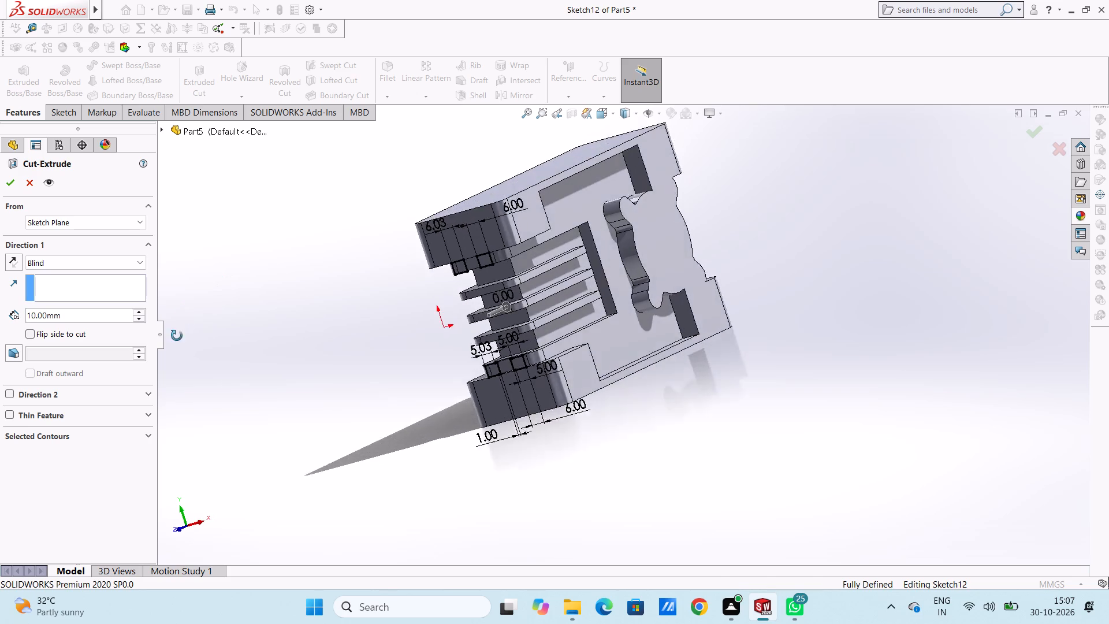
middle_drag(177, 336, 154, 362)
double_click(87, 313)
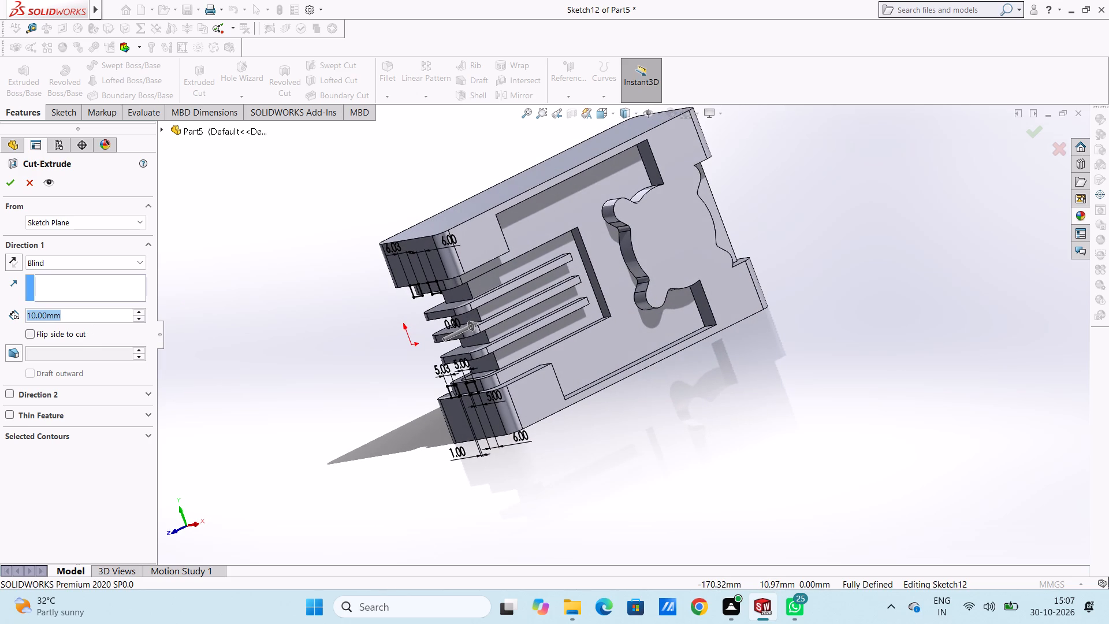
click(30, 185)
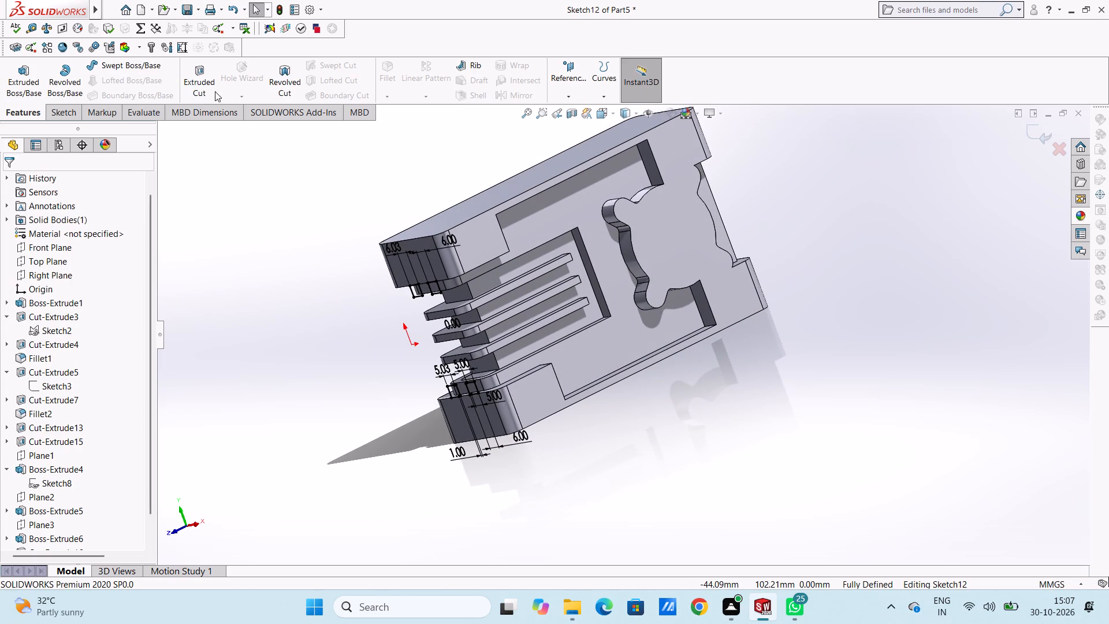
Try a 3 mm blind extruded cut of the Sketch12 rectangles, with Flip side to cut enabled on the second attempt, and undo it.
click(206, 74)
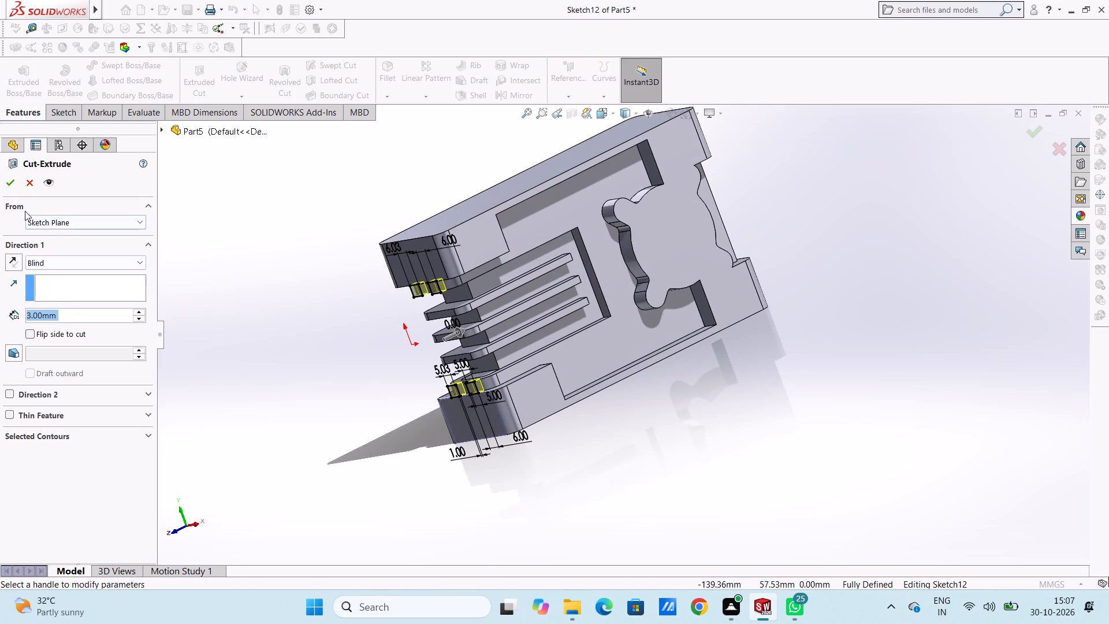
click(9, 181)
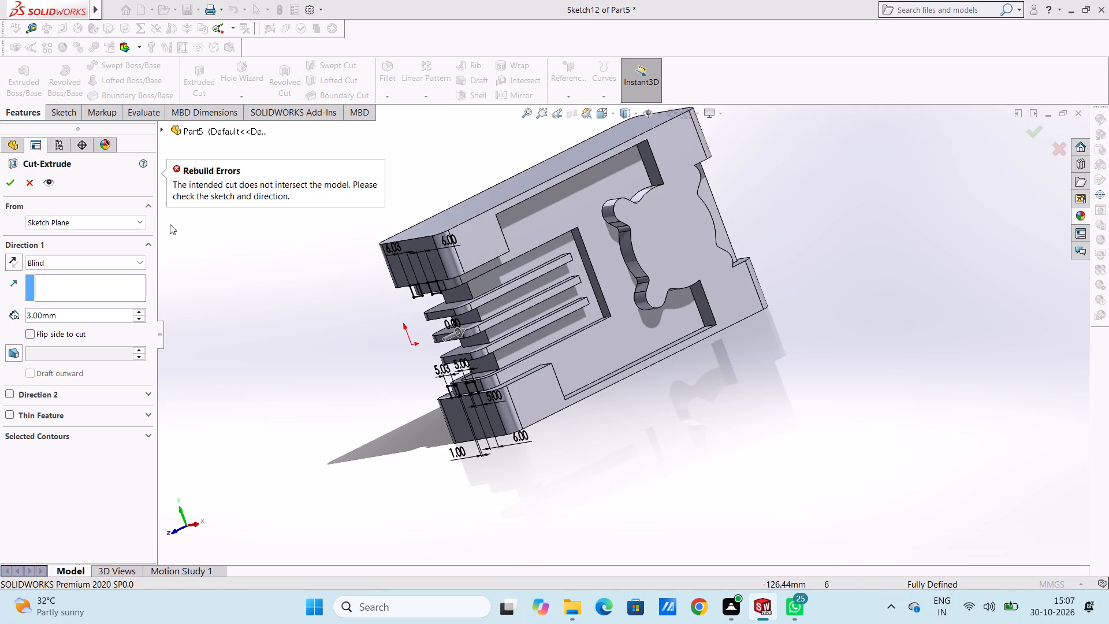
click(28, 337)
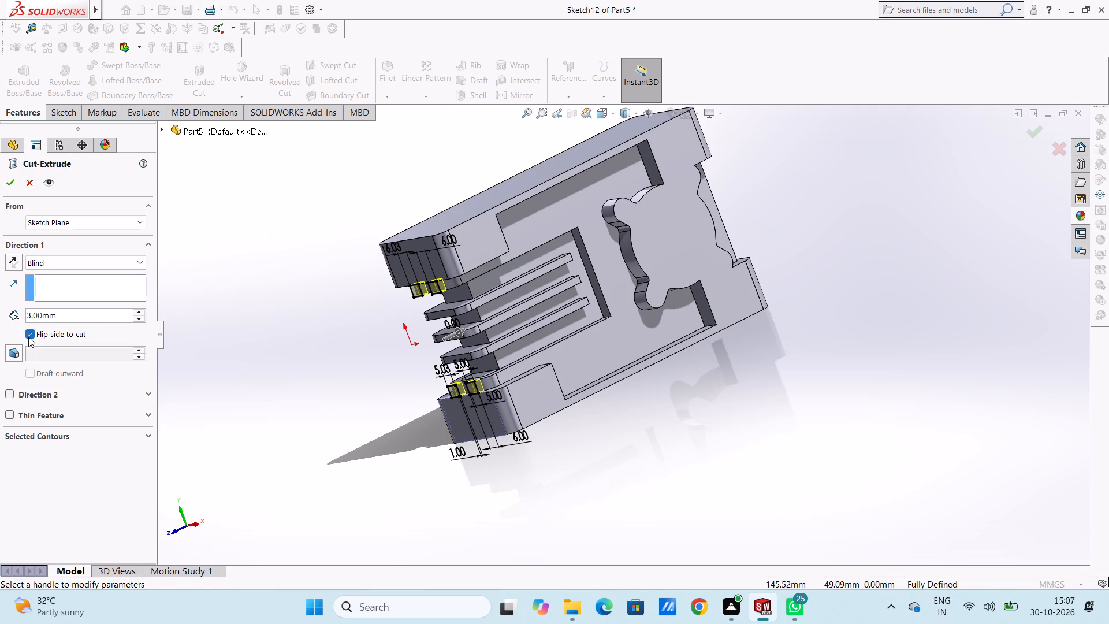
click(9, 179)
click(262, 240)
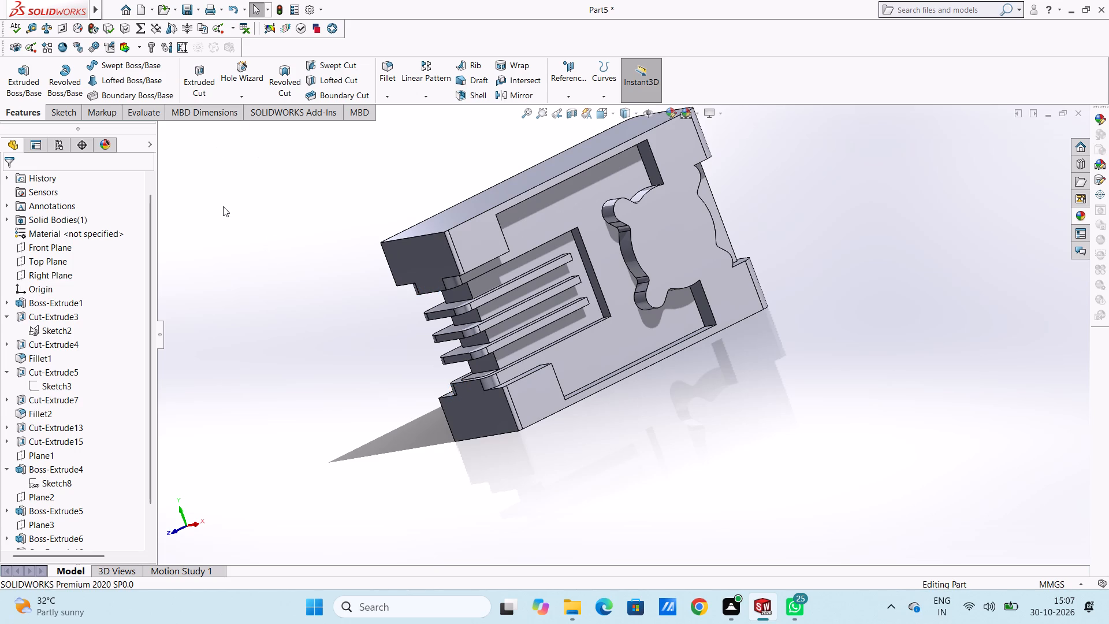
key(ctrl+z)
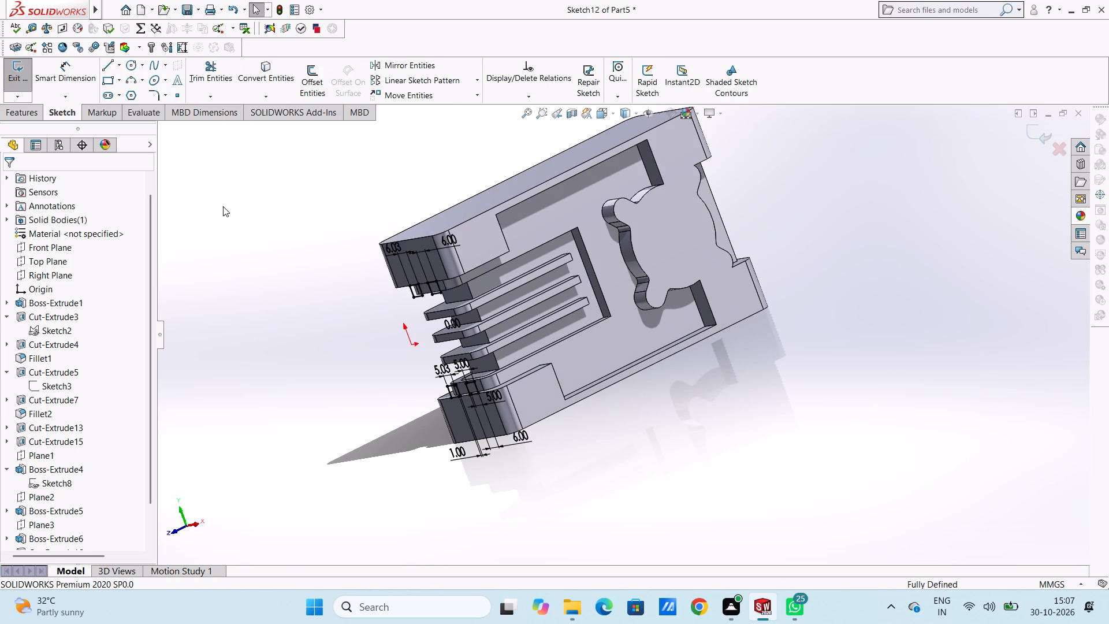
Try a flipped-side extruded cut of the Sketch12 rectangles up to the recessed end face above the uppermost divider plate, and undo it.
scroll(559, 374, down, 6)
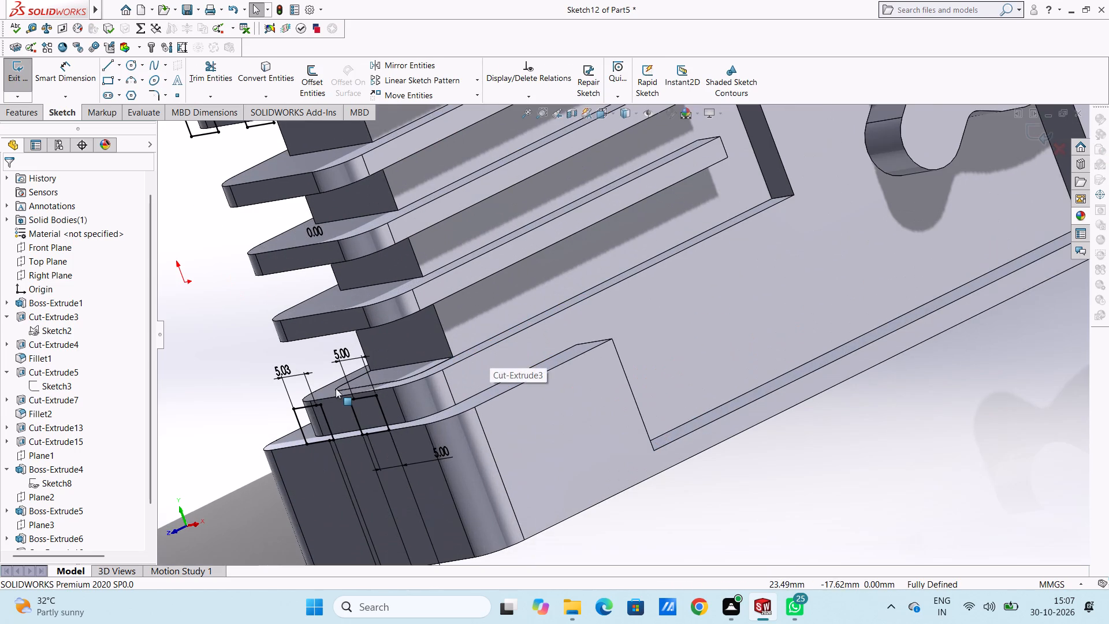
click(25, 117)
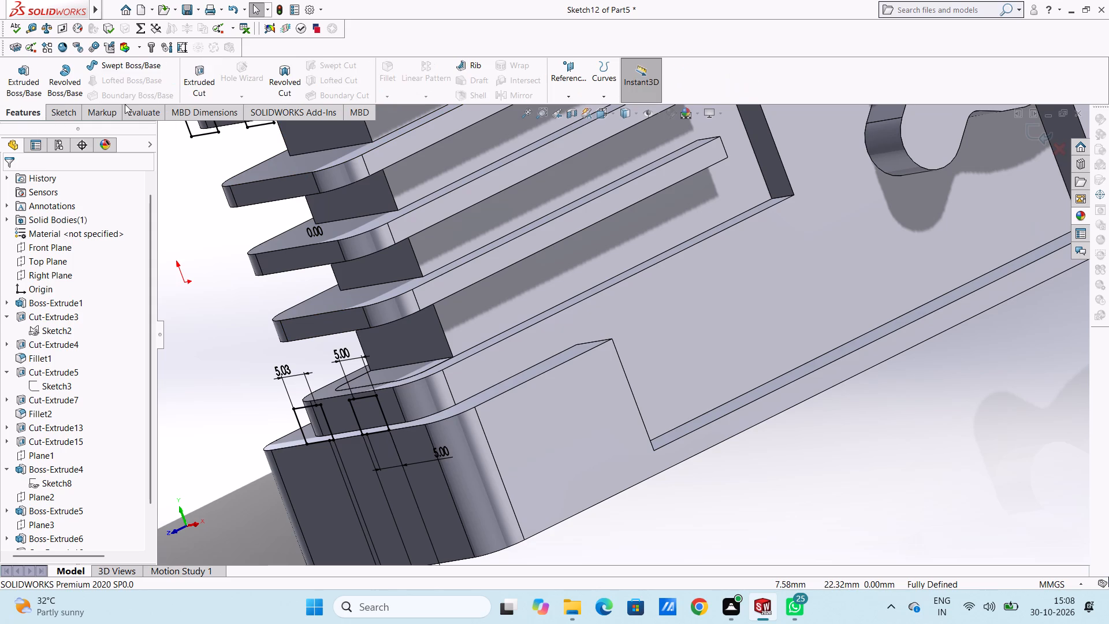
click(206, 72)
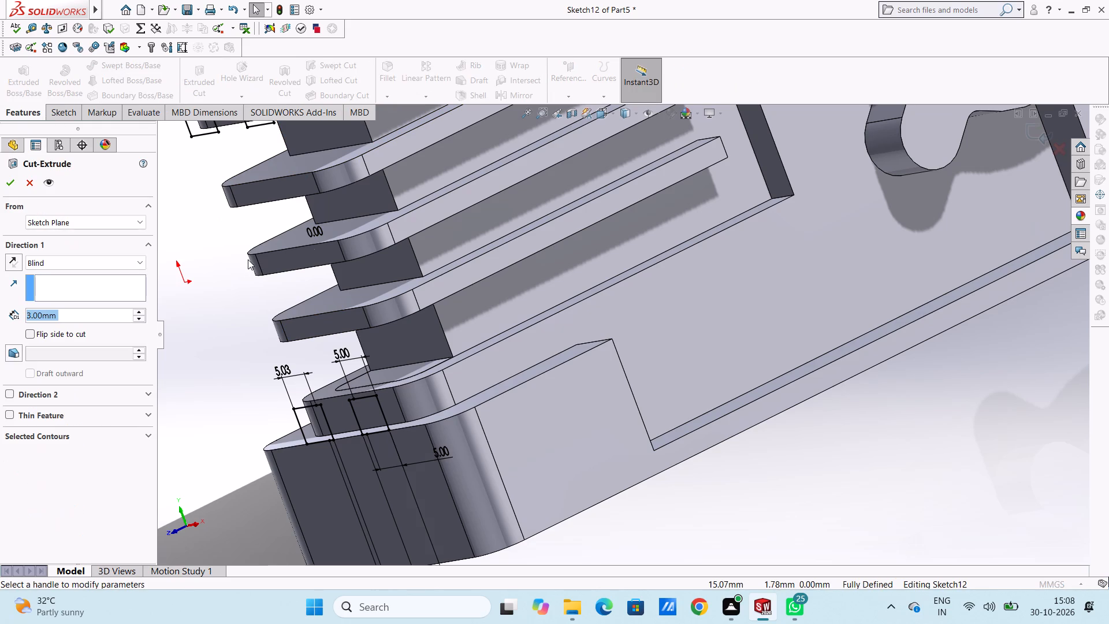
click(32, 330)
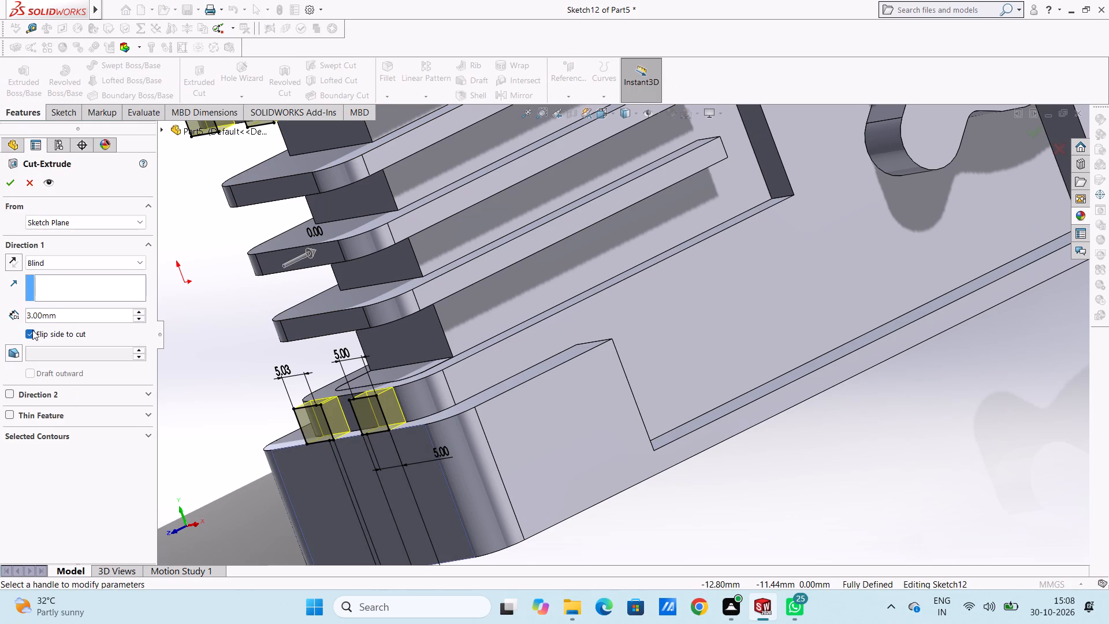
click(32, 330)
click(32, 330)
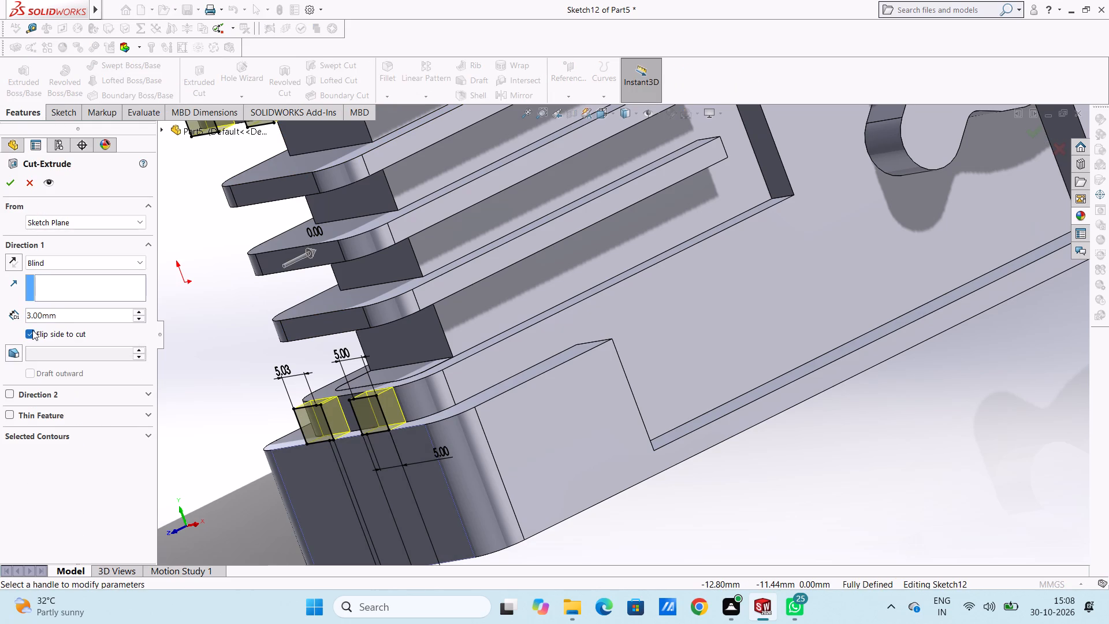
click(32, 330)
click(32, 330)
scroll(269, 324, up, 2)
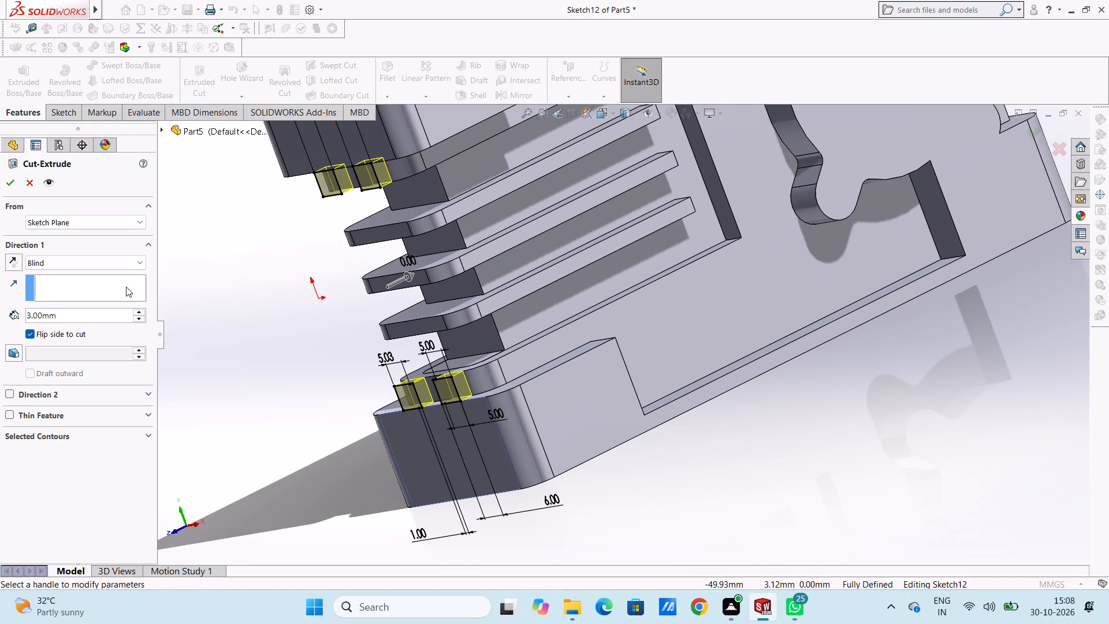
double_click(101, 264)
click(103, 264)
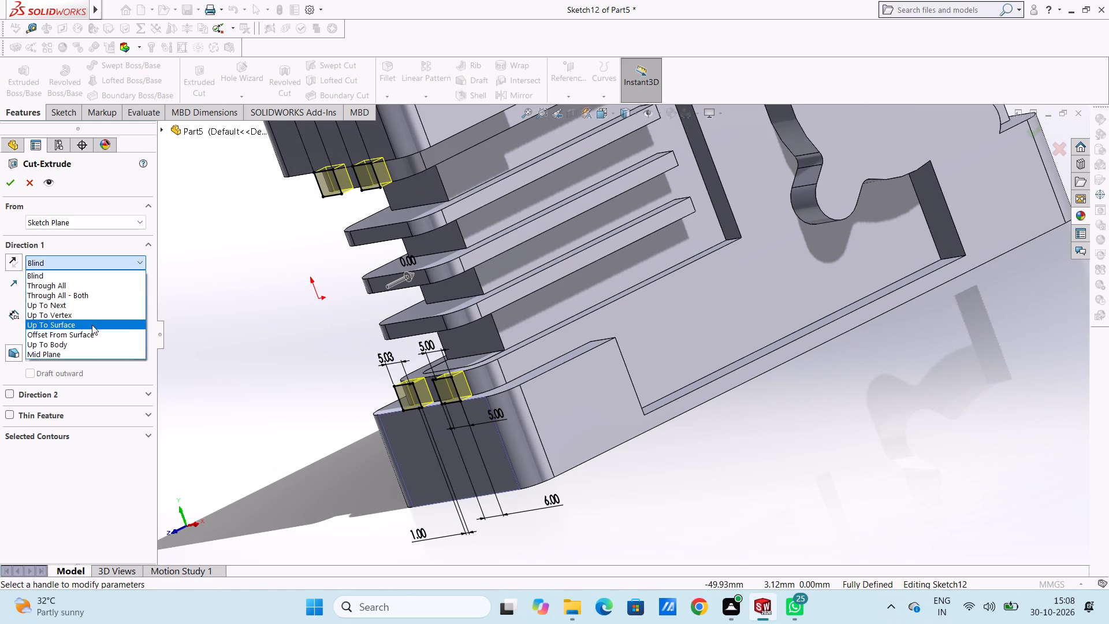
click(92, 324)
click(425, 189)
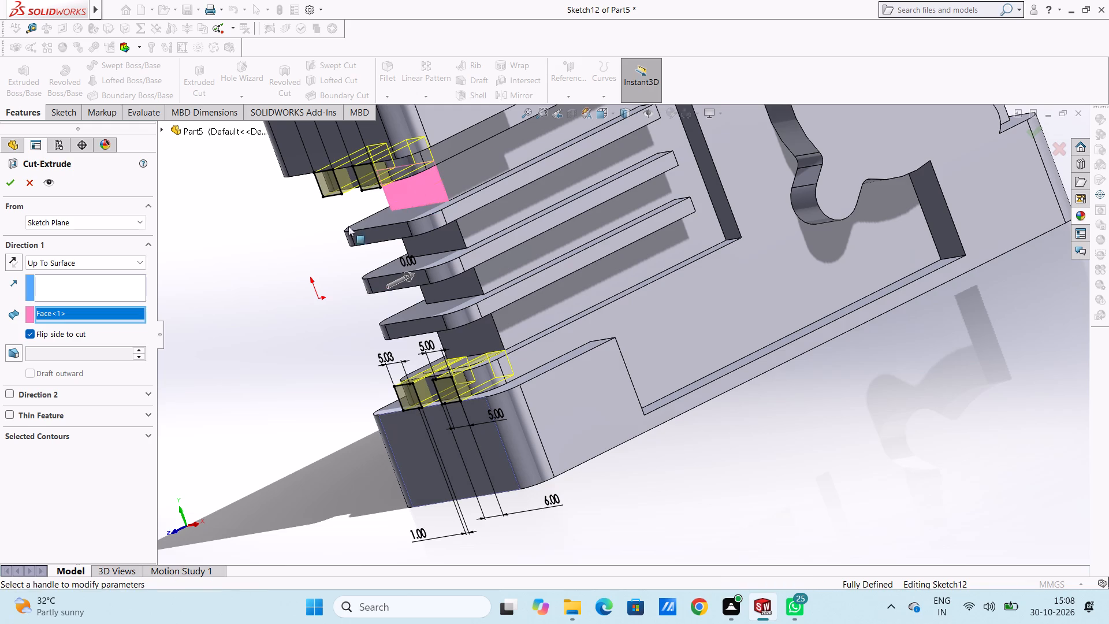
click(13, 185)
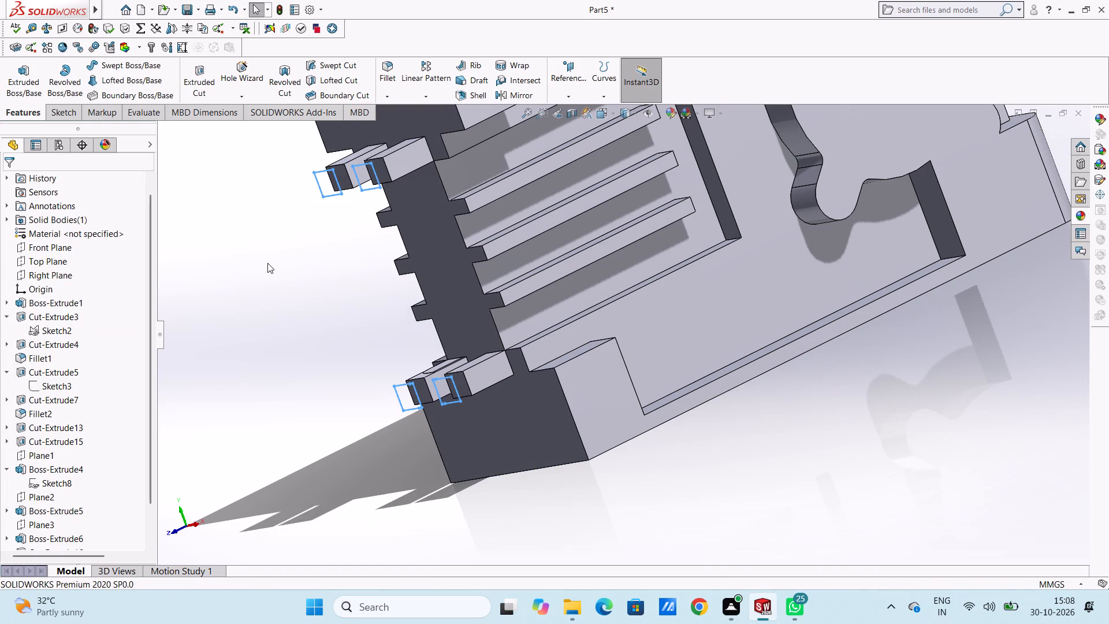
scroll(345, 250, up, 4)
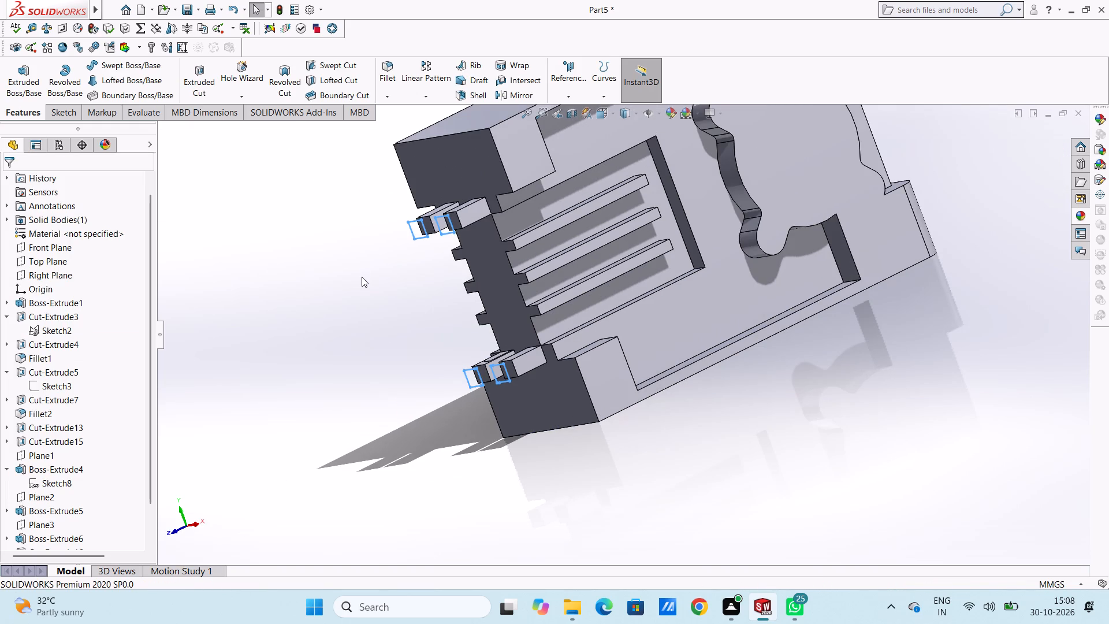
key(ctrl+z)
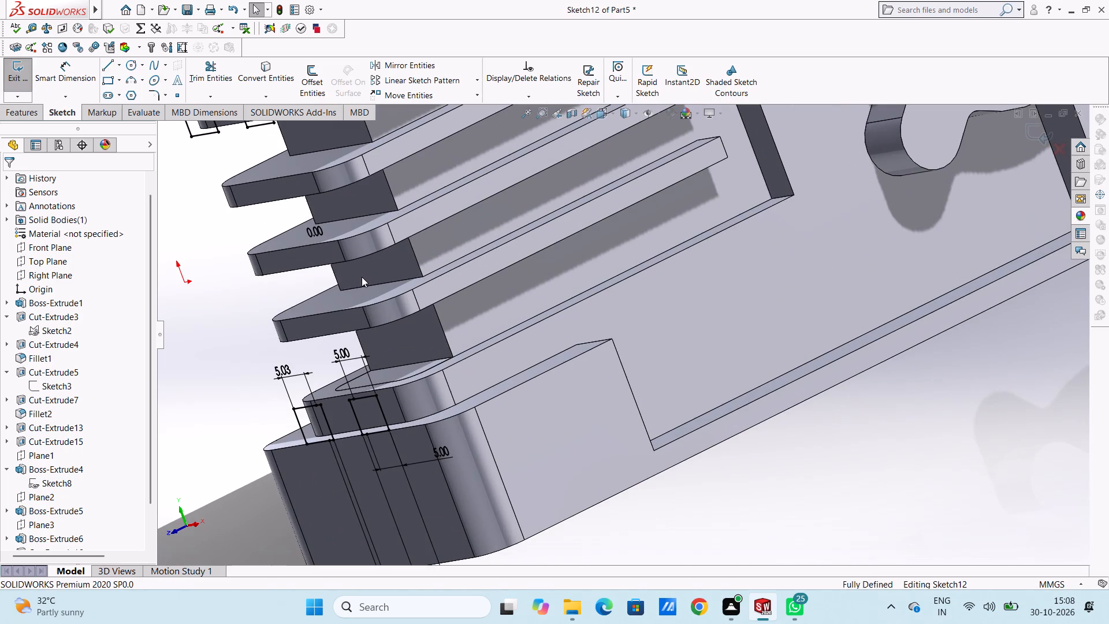
Extrude-cut the four Sketch12 rectangles blind to a depth of 7 mm into the lowest and uppermost ledges, without flipping the cut side.
scroll(335, 261, up, 4)
click(337, 274)
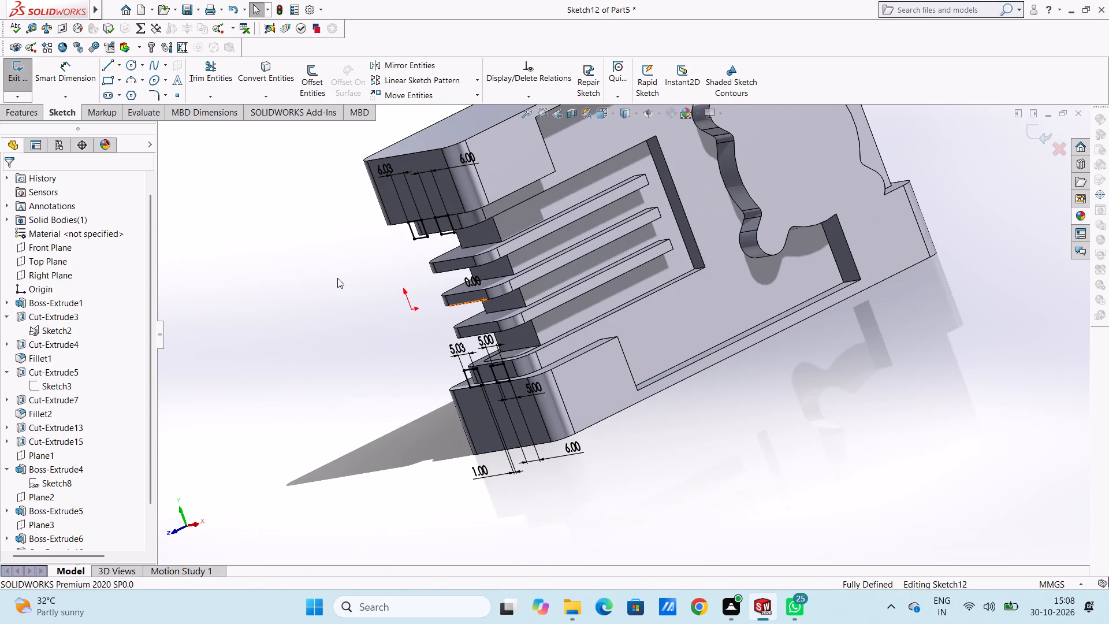
scroll(544, 390, down, 5)
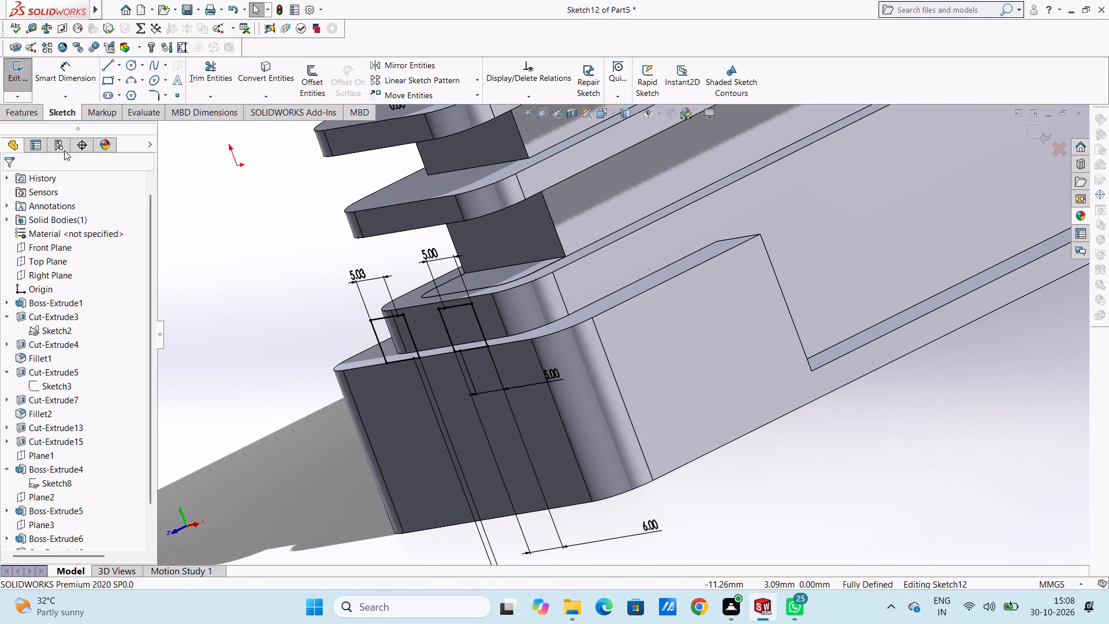
click(35, 116)
click(197, 80)
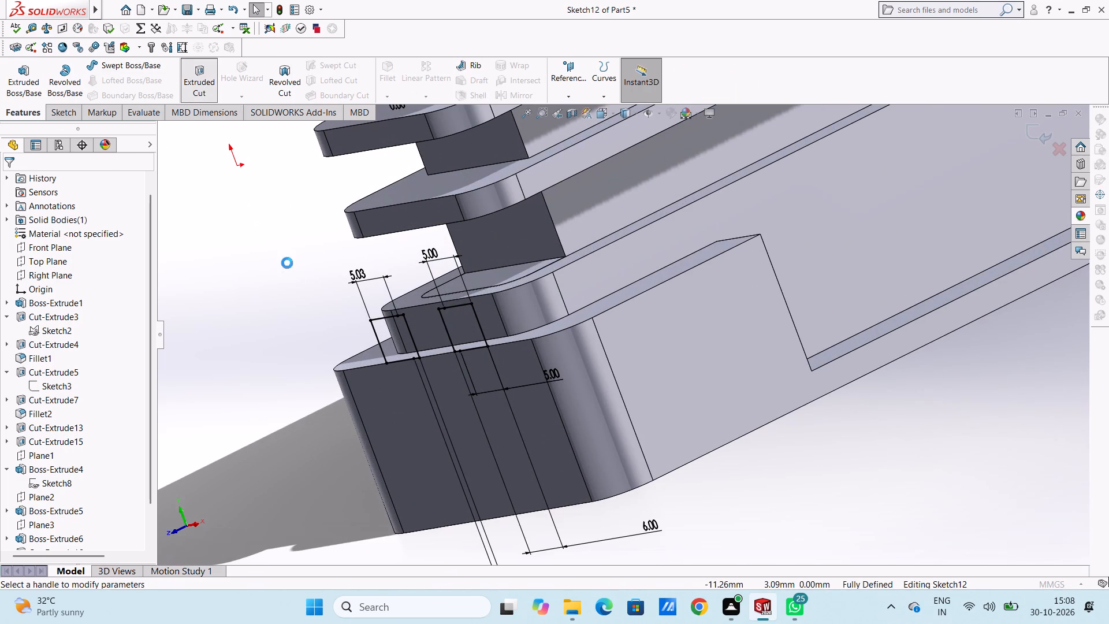
scroll(372, 328, up, 2)
middle_drag(370, 329, 351, 330)
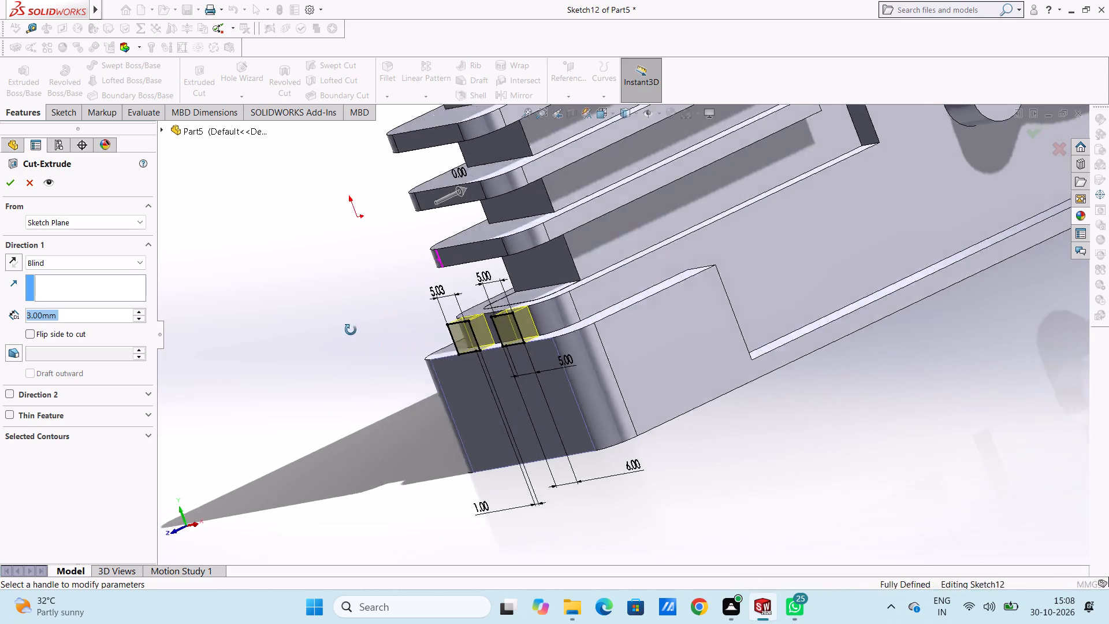
middle_drag(351, 330, 435, 443)
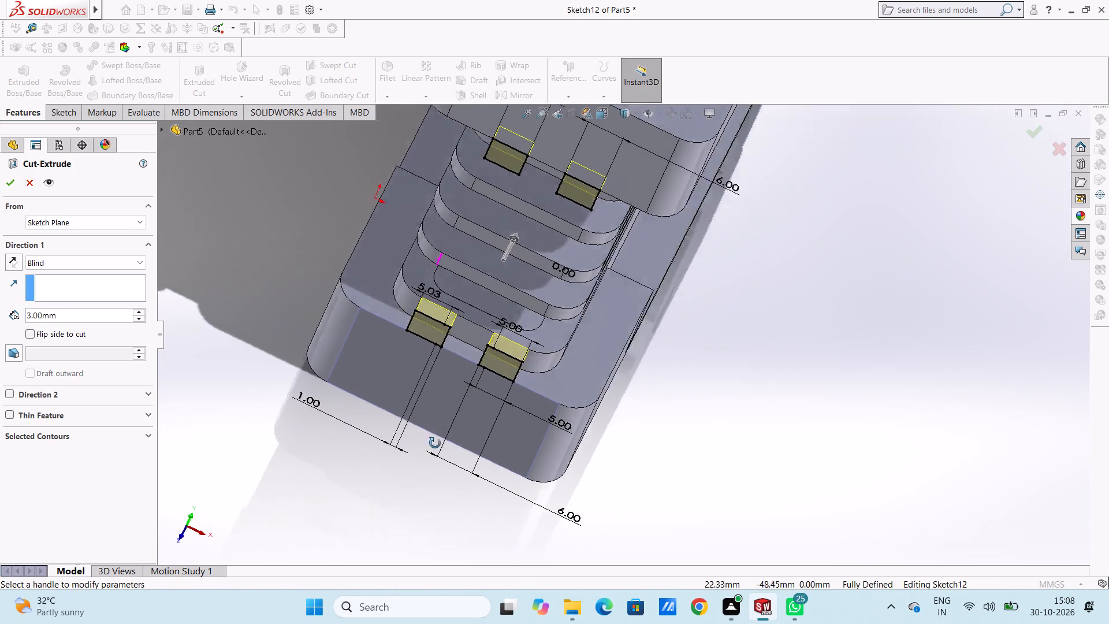
middle_drag(435, 443, 457, 263)
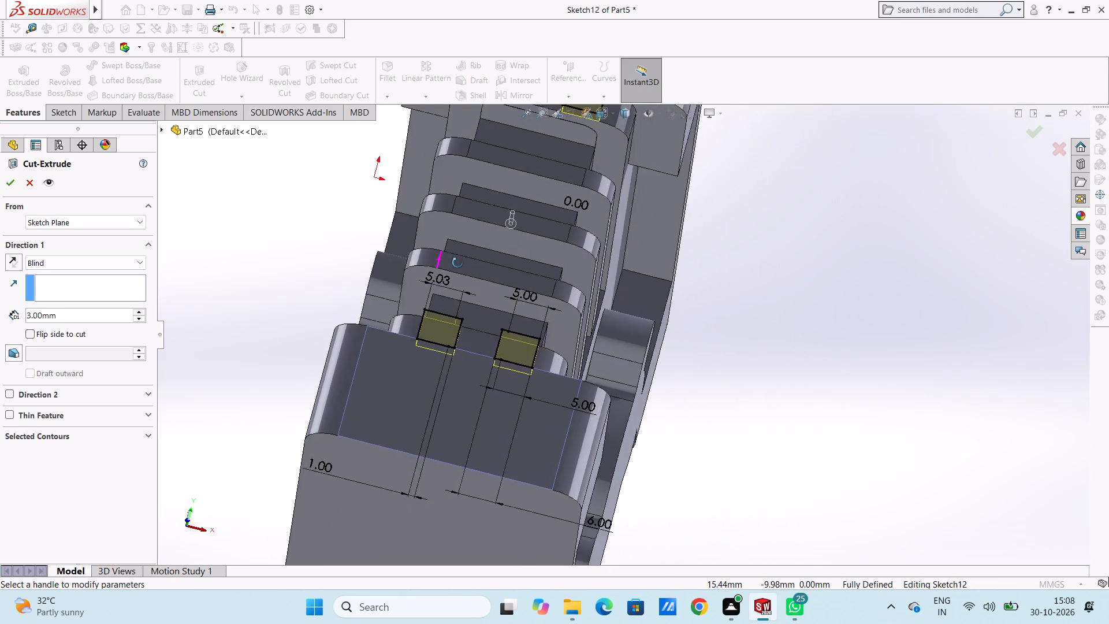
middle_drag(457, 263, 456, 404)
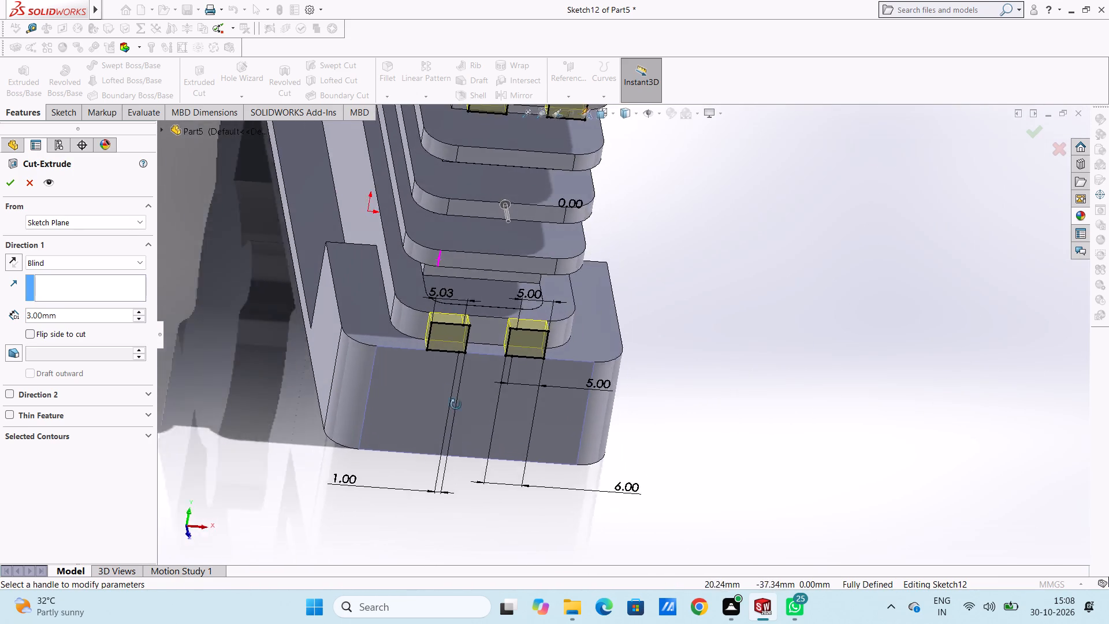
middle_drag(456, 404, 434, 427)
middle_drag(533, 365, 520, 366)
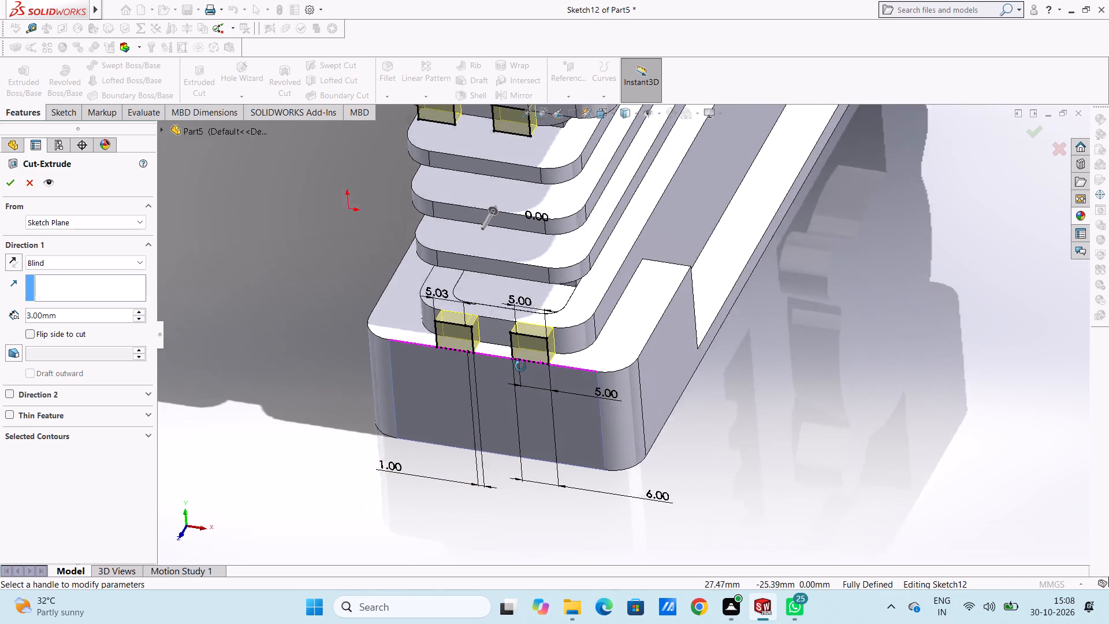
middle_drag(520, 366, 516, 382)
scroll(565, 320, down, 3)
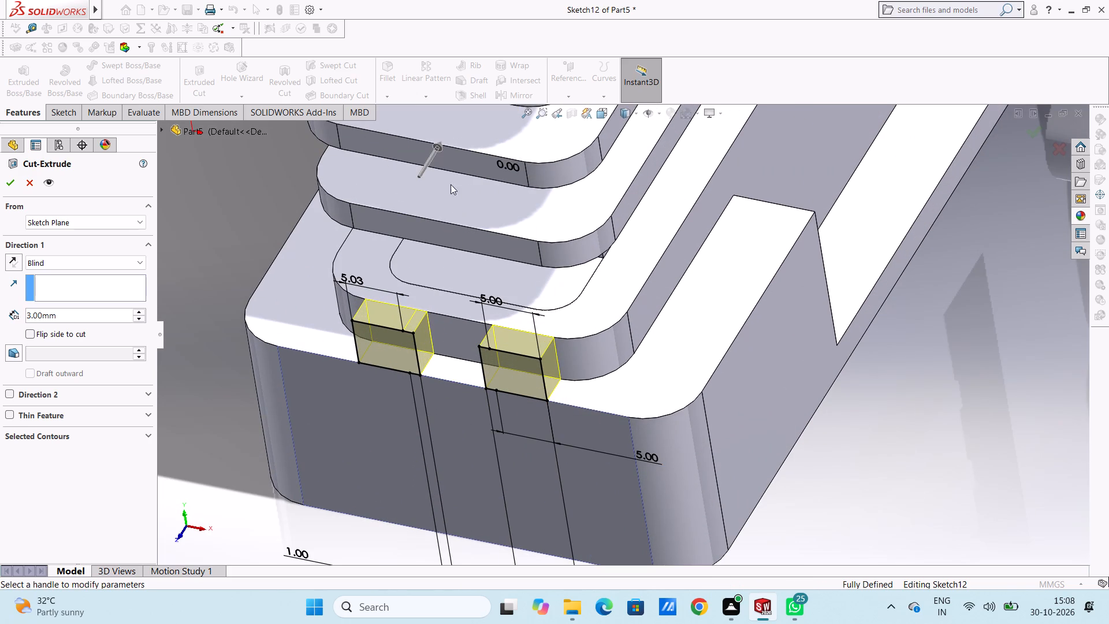
drag(420, 176, 436, 150)
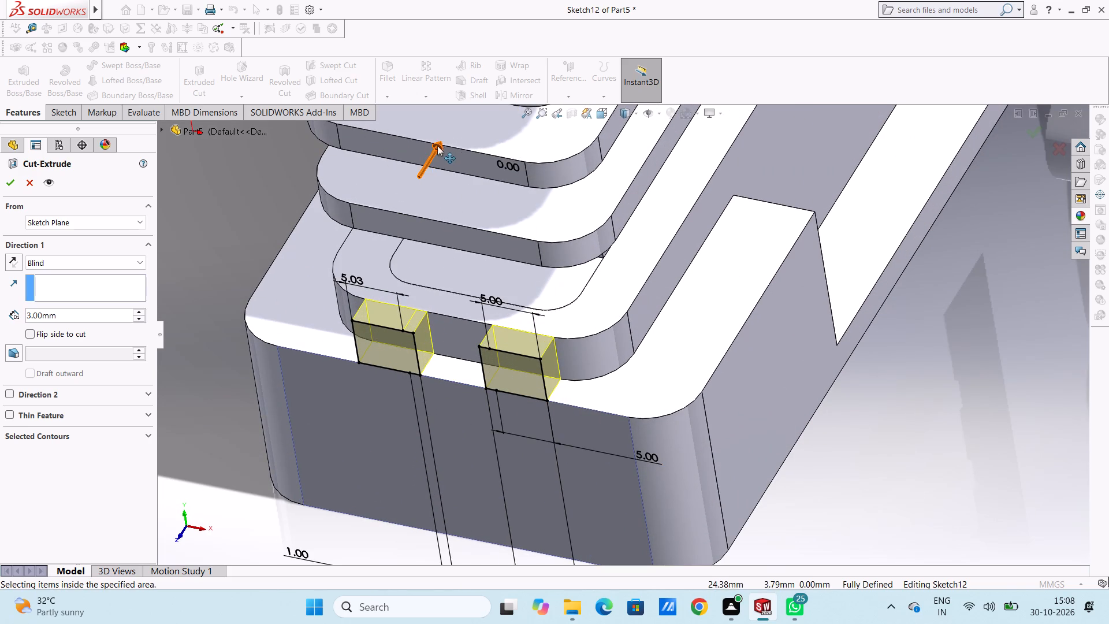
drag(438, 144, 460, 122)
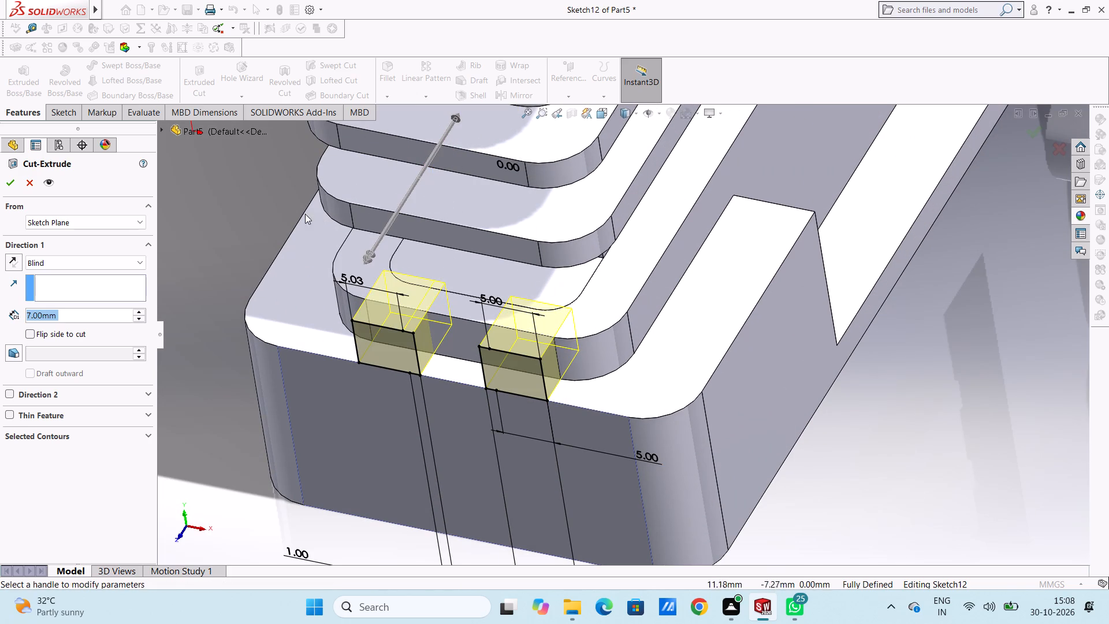
click(12, 185)
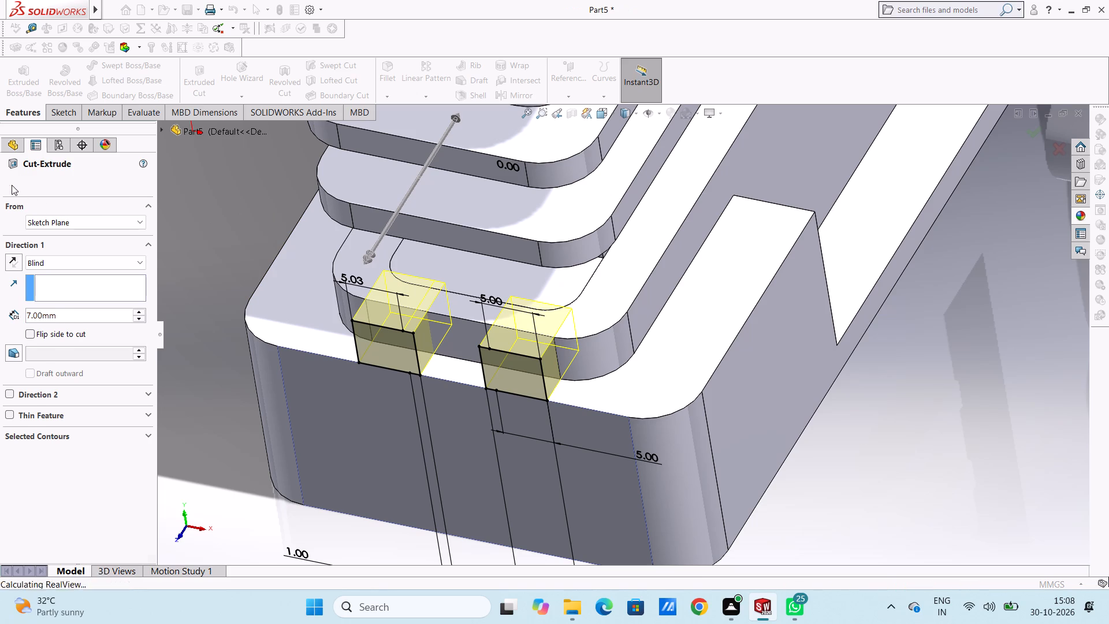
scroll(278, 218, up, 1)
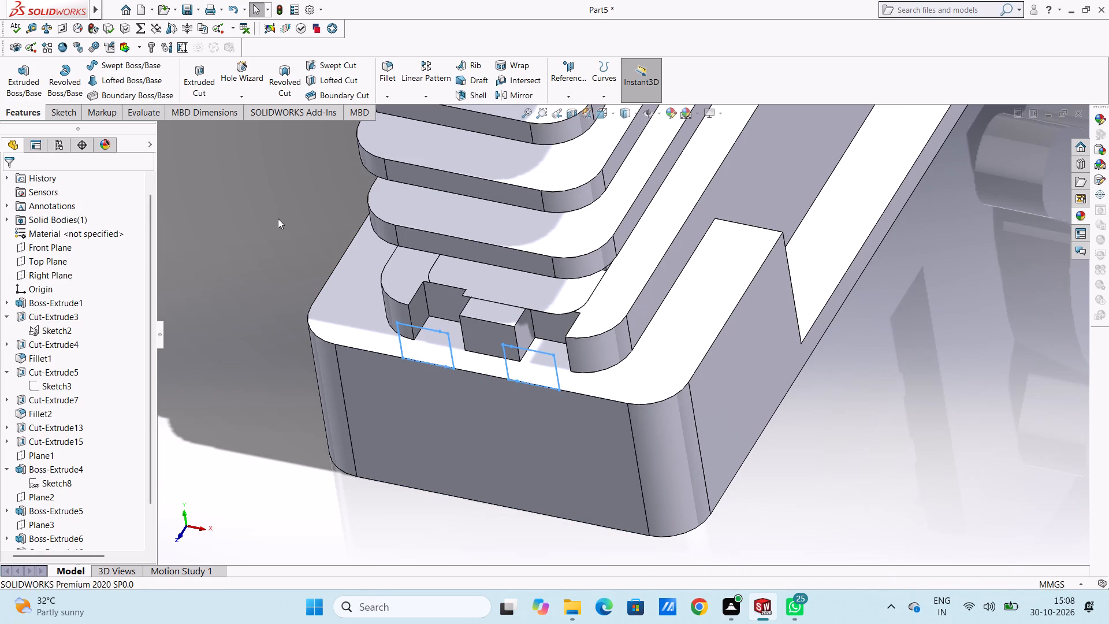
scroll(282, 231, up, 3)
middle_drag(329, 298, 325, 242)
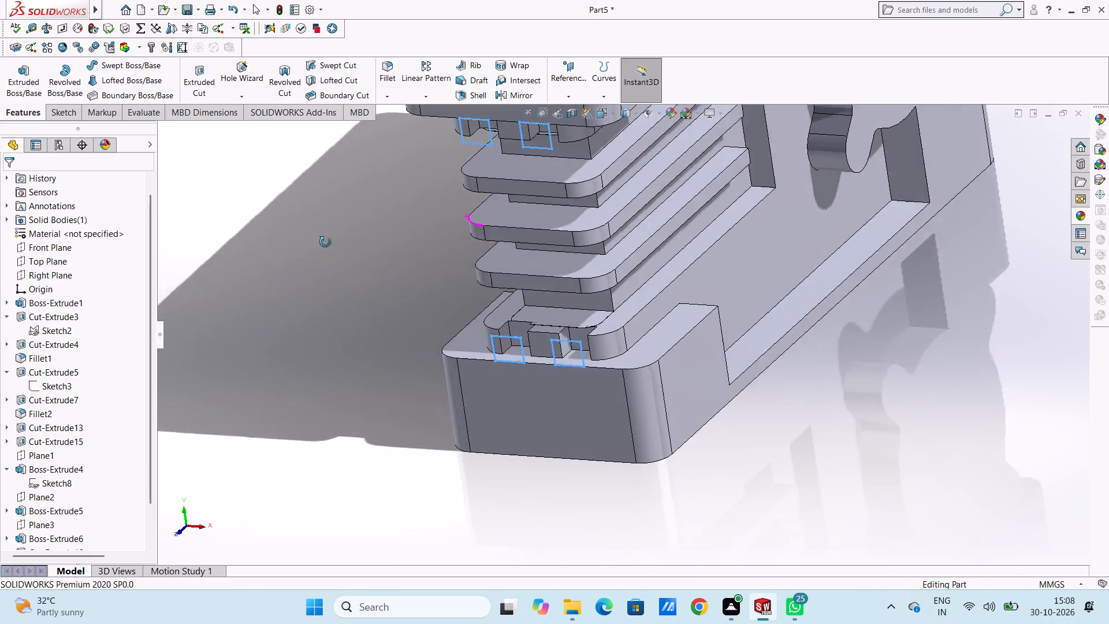
Undo the 7 mm extruded cut of the four Sketch12 rectangles.
middle_drag(325, 242, 301, 222)
scroll(309, 223, up, 2)
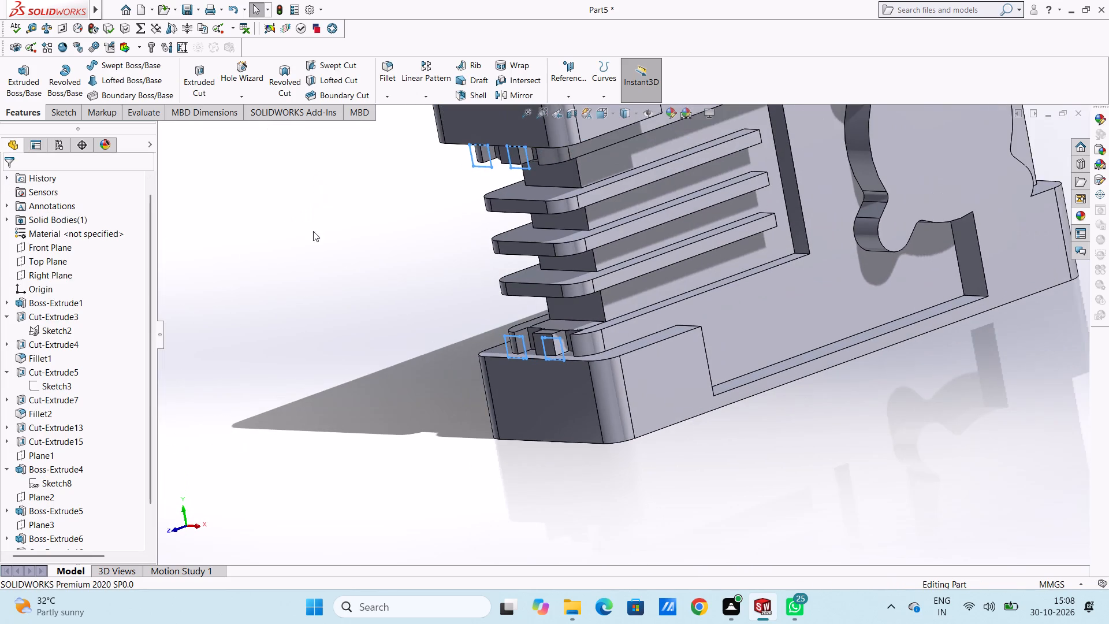
middle_drag(349, 272, 352, 177)
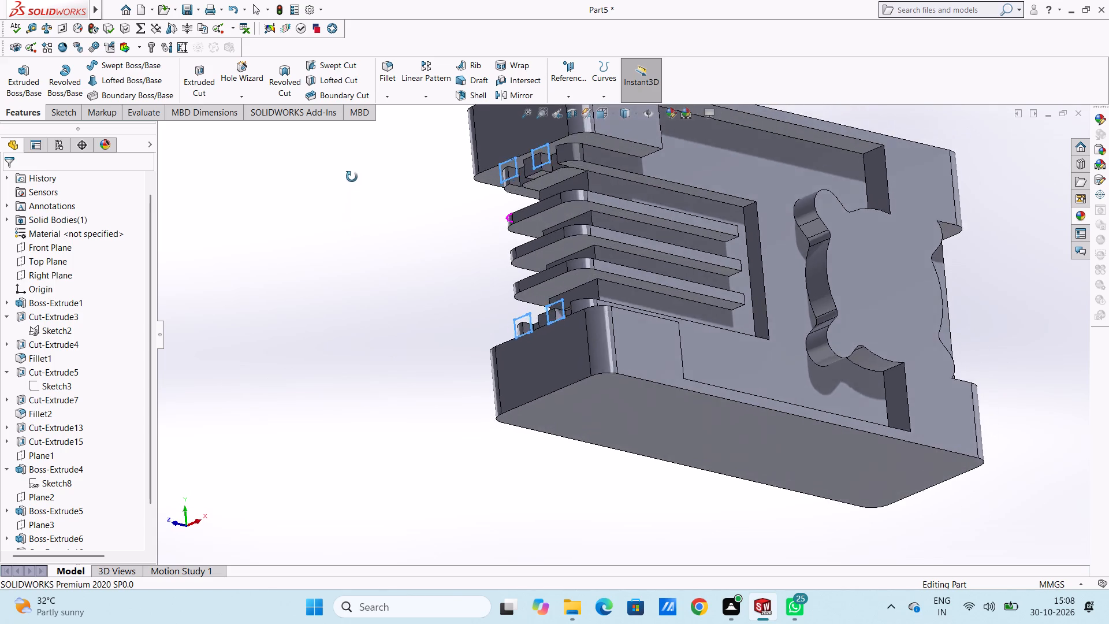
middle_drag(352, 177, 341, 254)
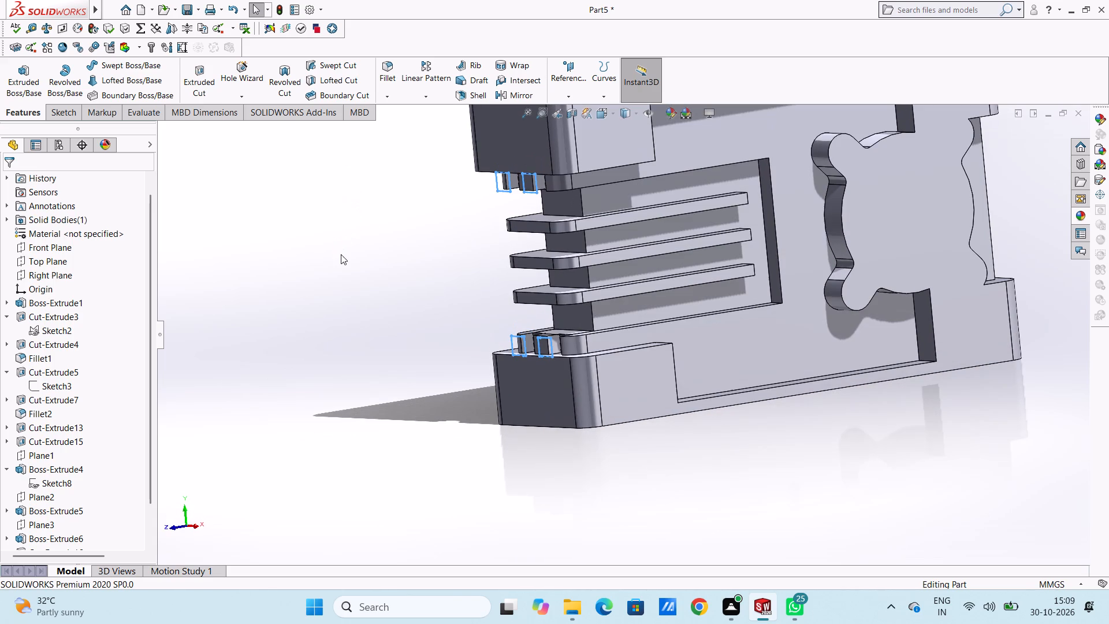
key(ctrl+z)
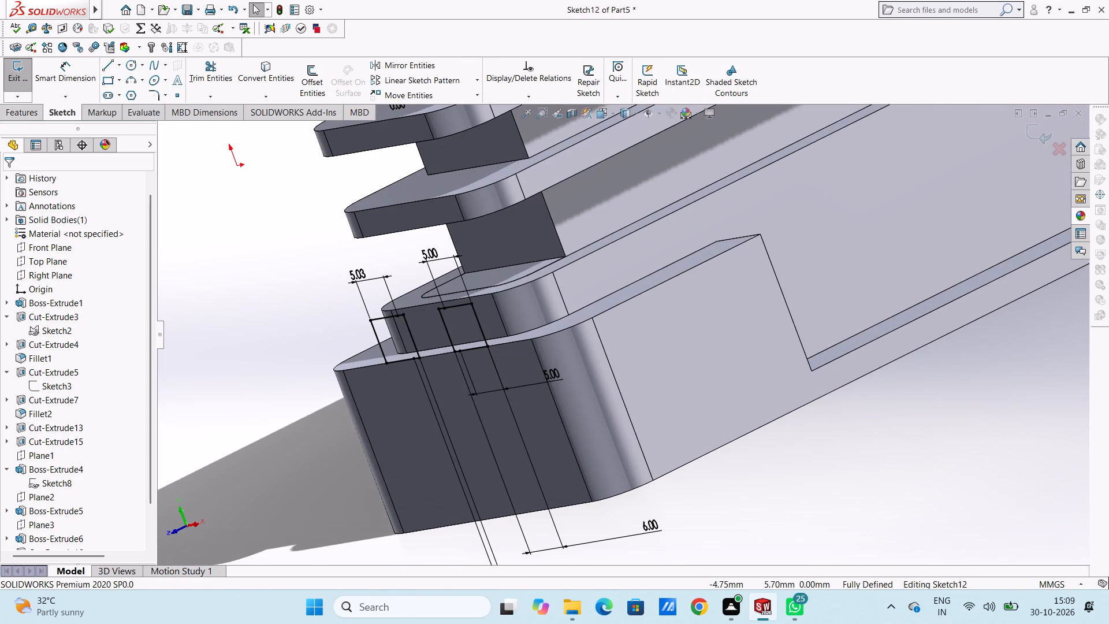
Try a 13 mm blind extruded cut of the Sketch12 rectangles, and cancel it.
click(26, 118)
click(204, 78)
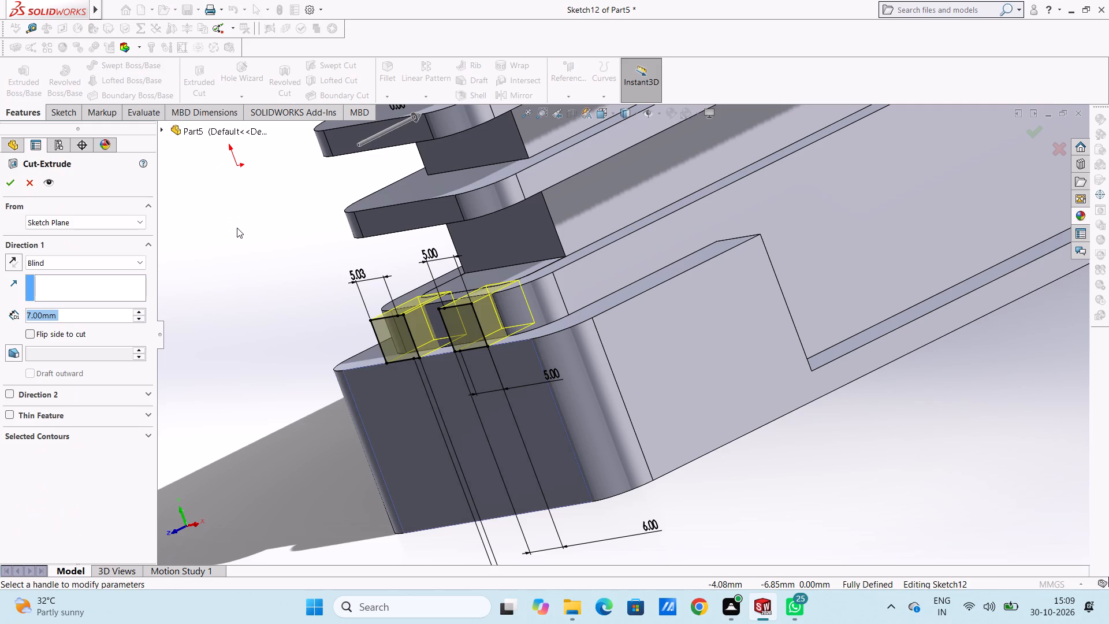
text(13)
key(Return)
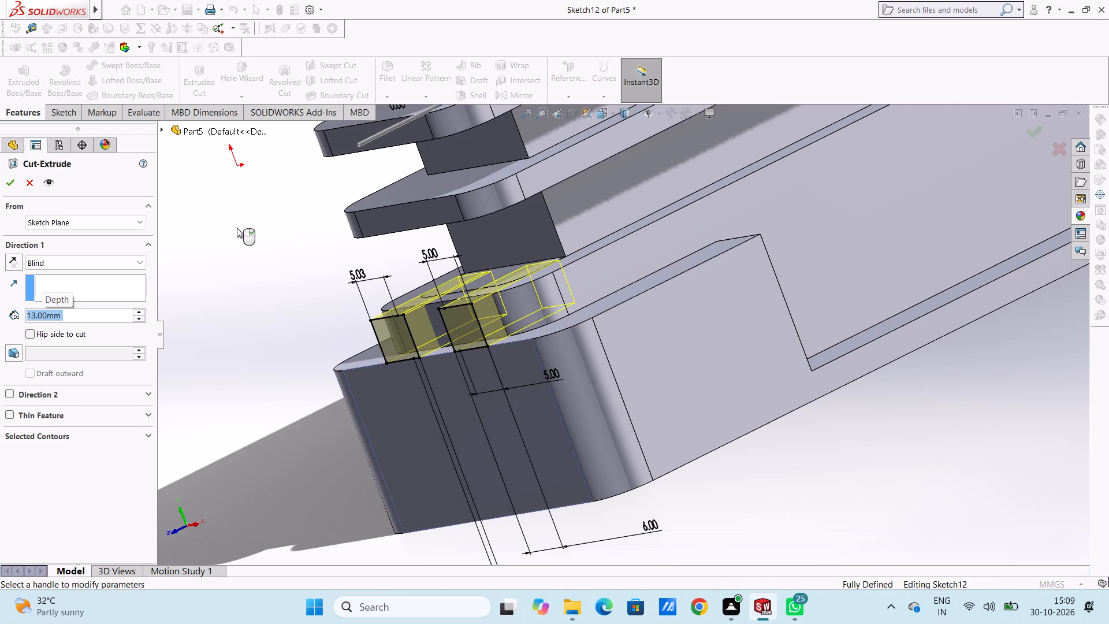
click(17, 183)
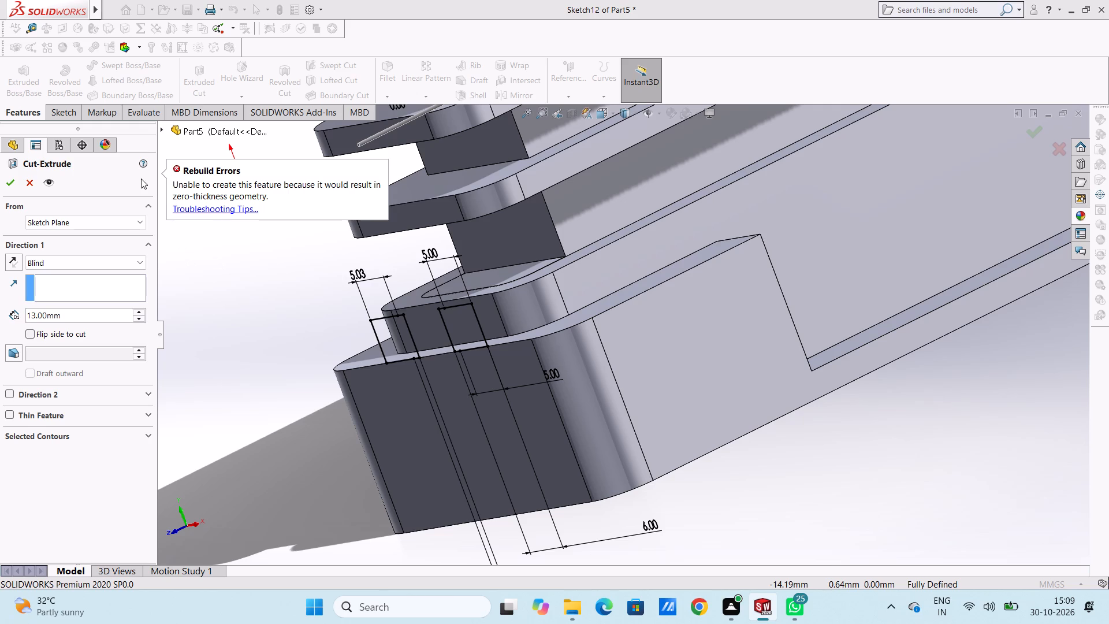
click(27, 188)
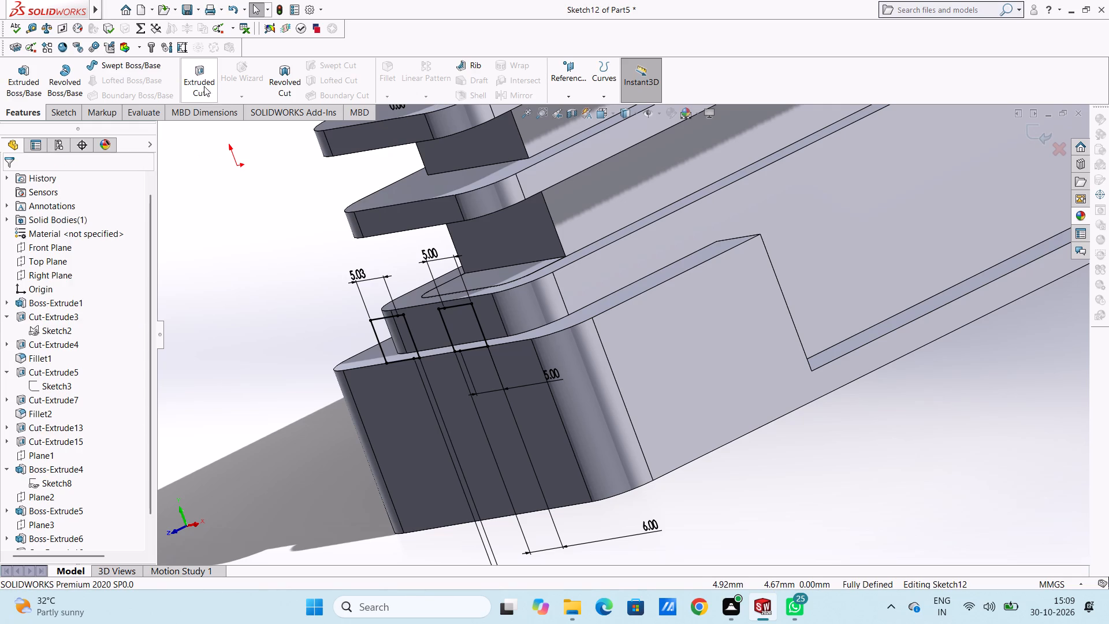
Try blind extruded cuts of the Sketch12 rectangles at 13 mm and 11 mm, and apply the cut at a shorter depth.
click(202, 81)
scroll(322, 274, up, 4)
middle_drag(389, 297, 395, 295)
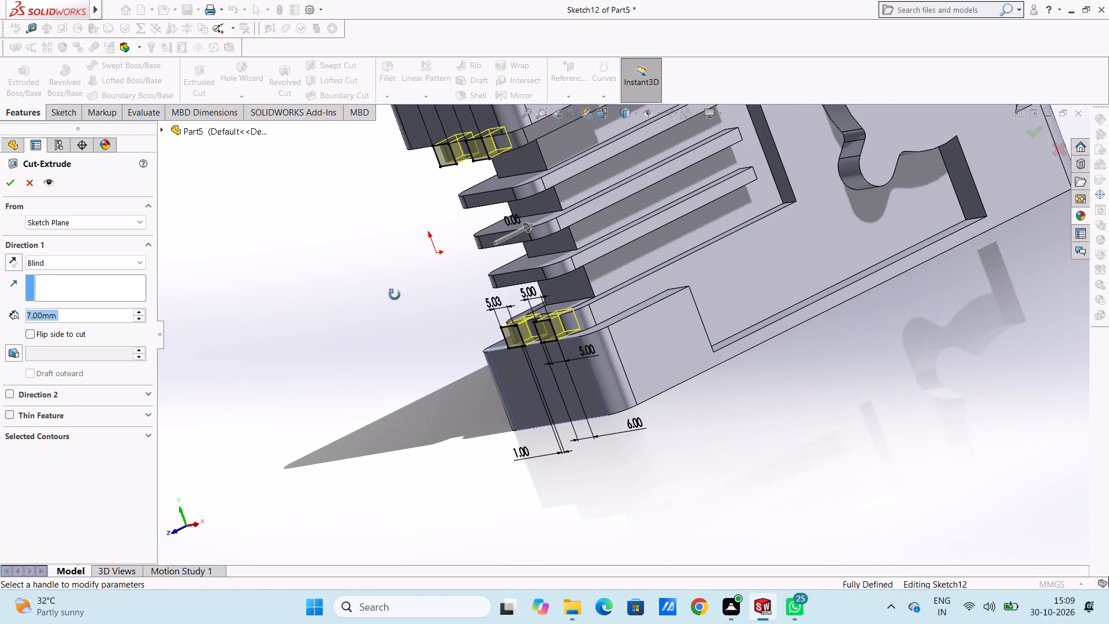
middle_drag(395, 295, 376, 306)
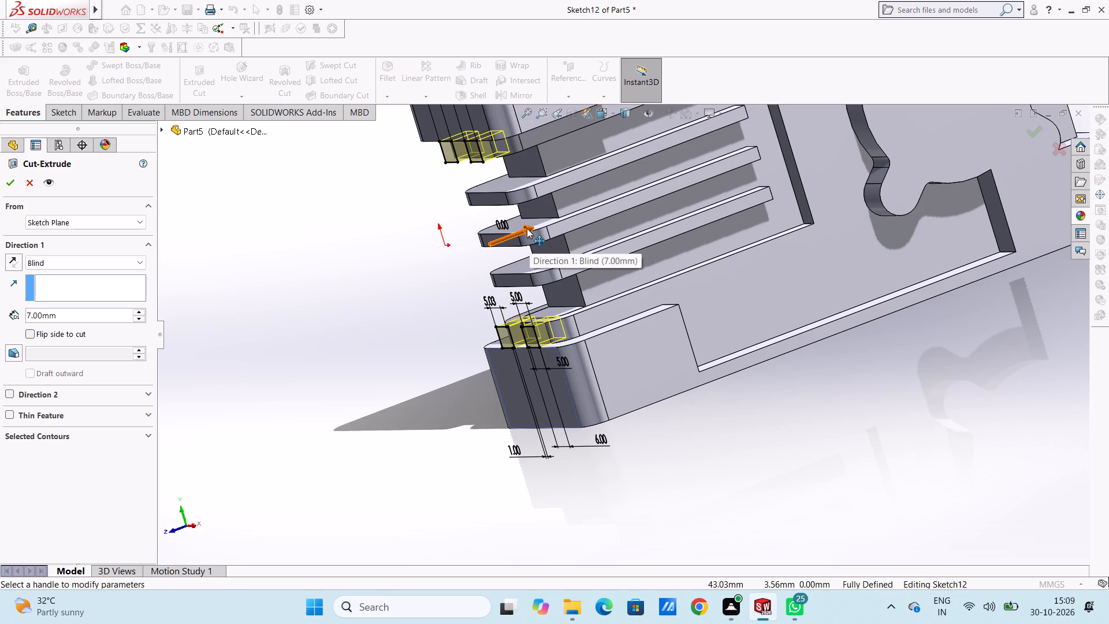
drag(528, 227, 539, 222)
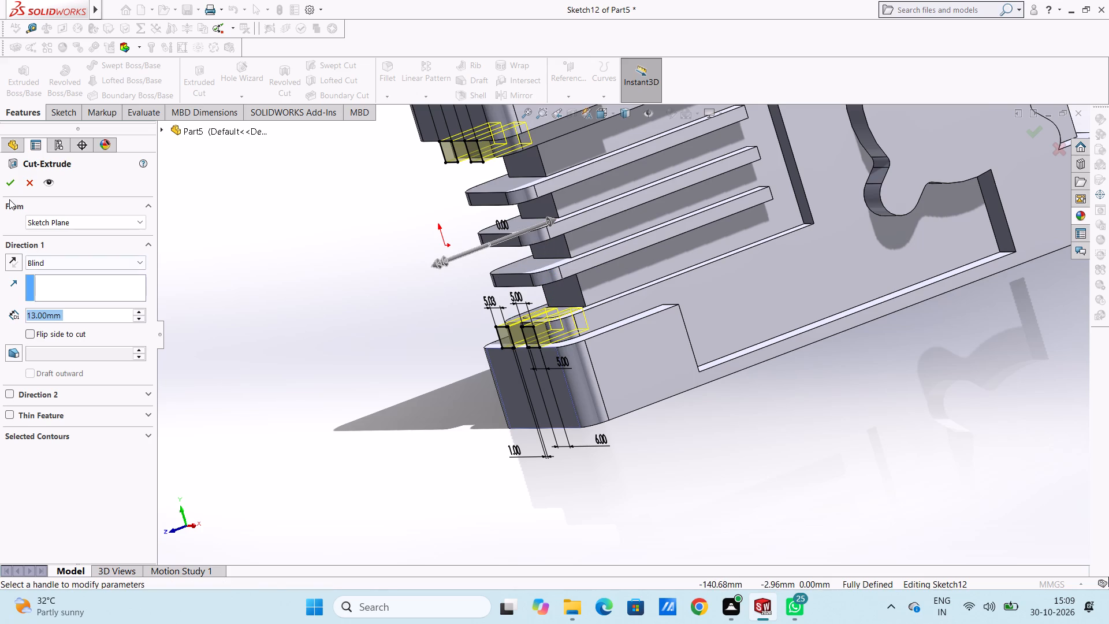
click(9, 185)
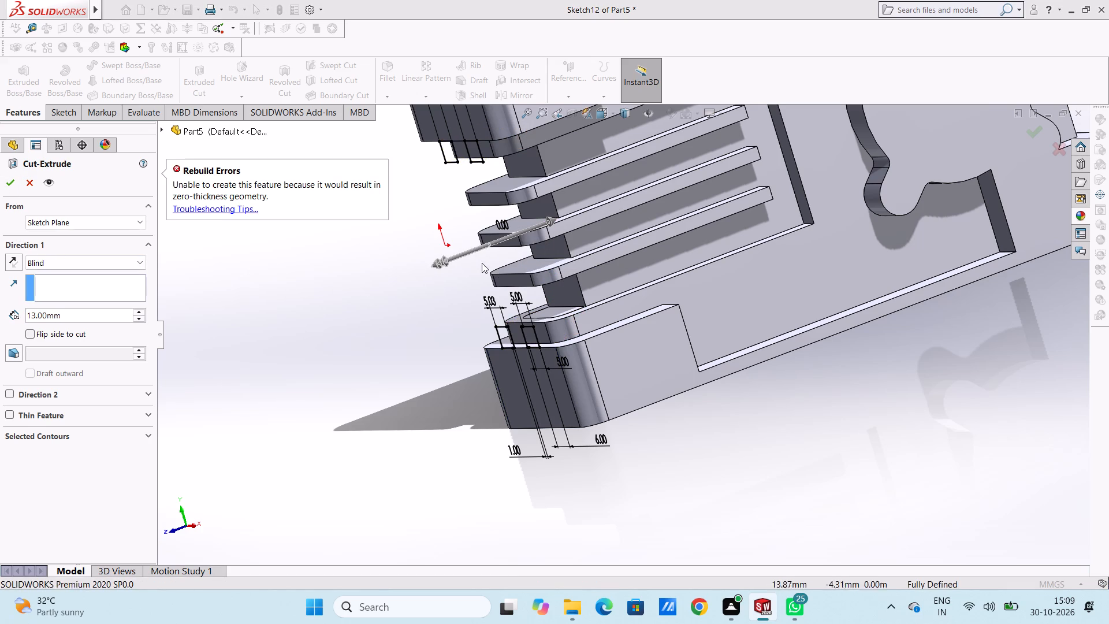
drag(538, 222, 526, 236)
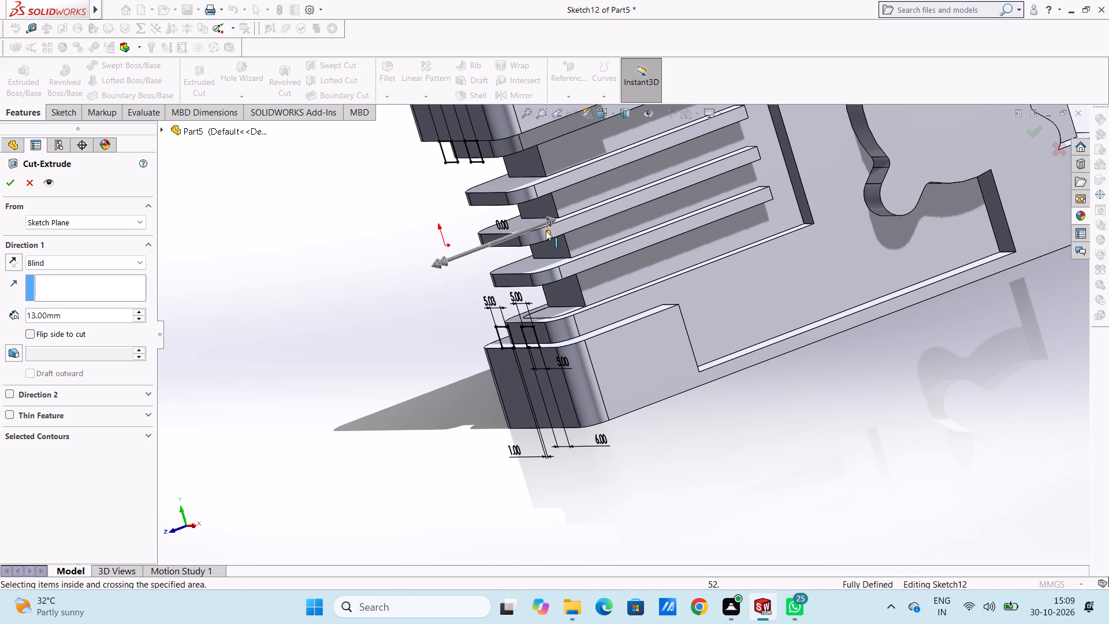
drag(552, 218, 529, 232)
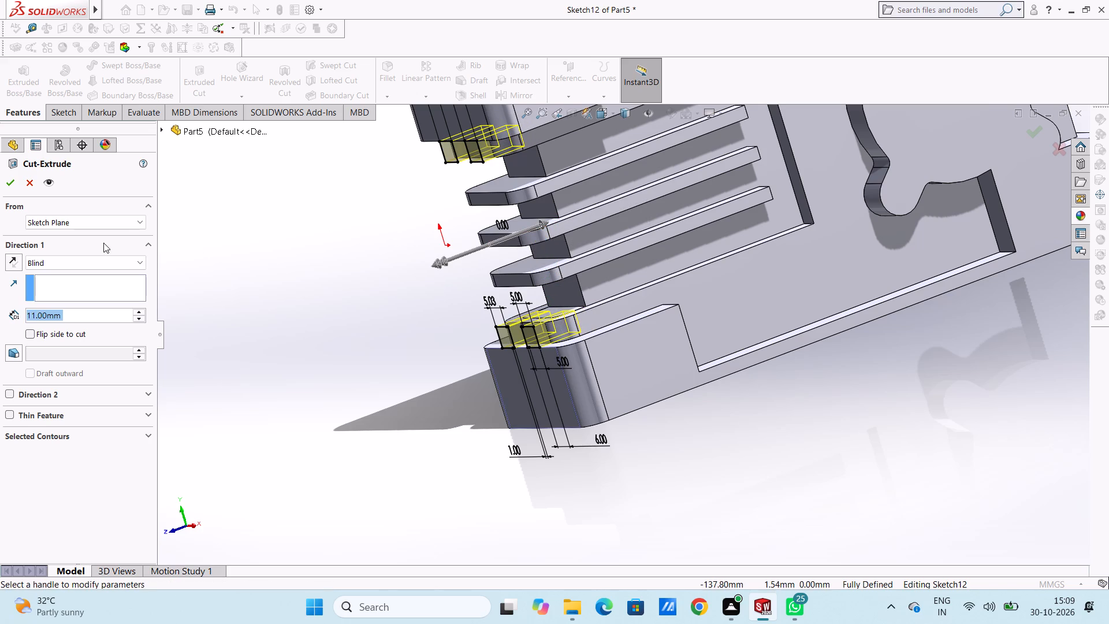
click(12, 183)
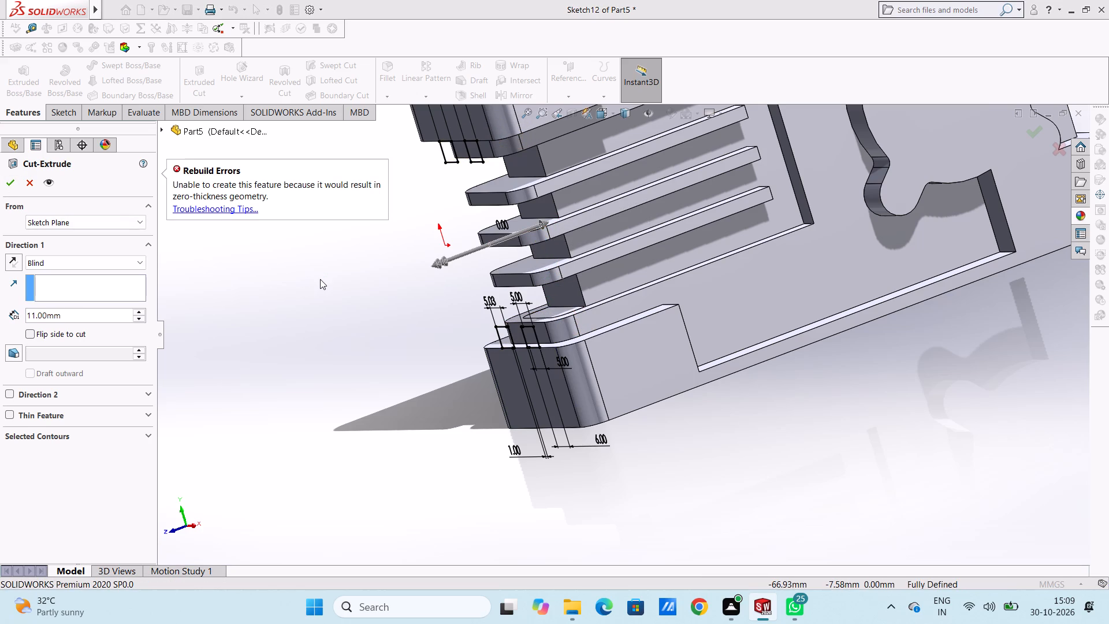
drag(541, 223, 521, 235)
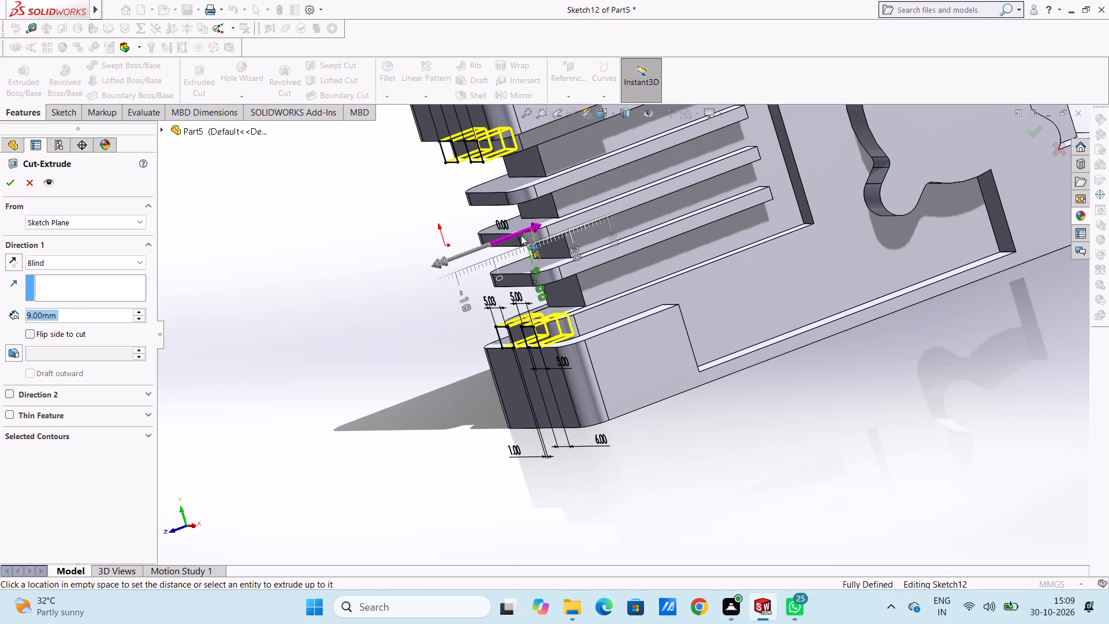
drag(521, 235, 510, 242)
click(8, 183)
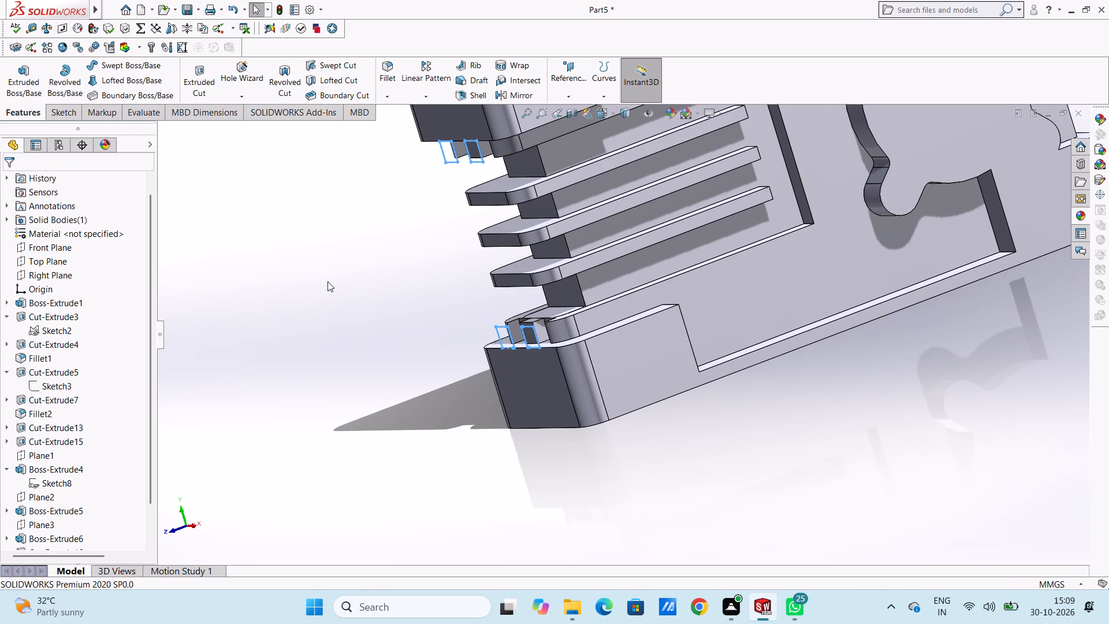
Examine the notches cut into the lowest and uppermost ledges from several angles.
middle_drag(337, 321, 418, 288)
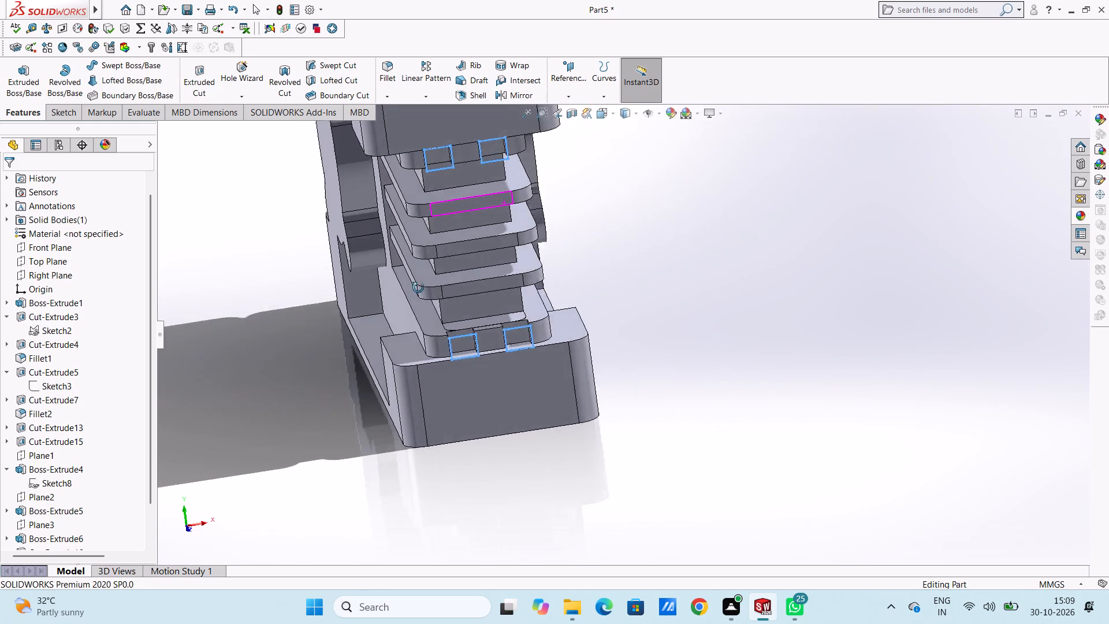
middle_drag(418, 288, 388, 310)
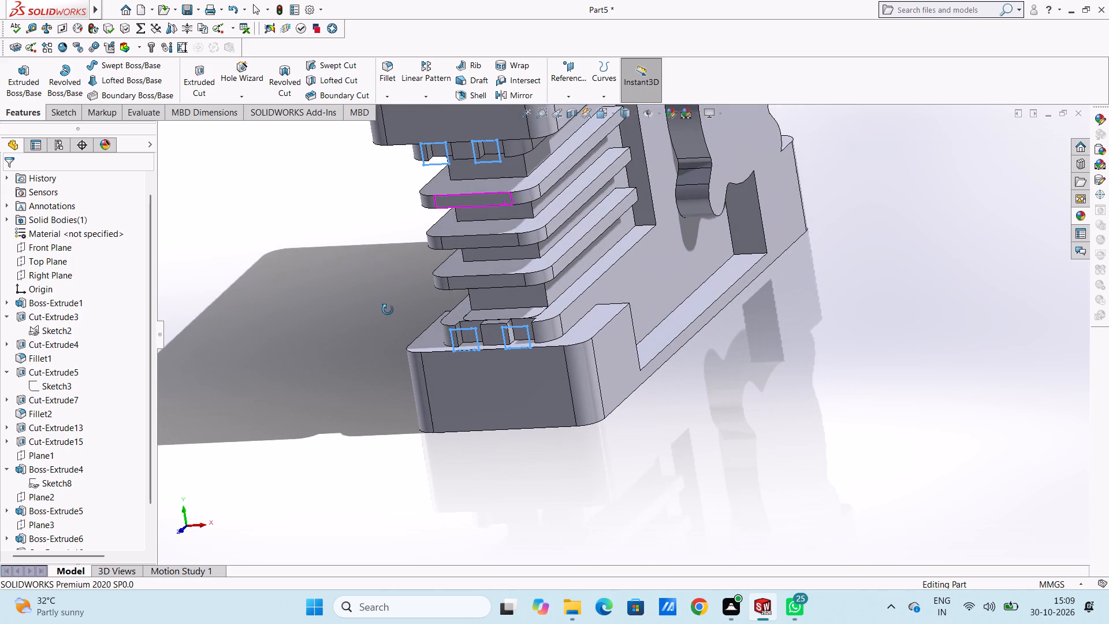
middle_drag(388, 310, 361, 202)
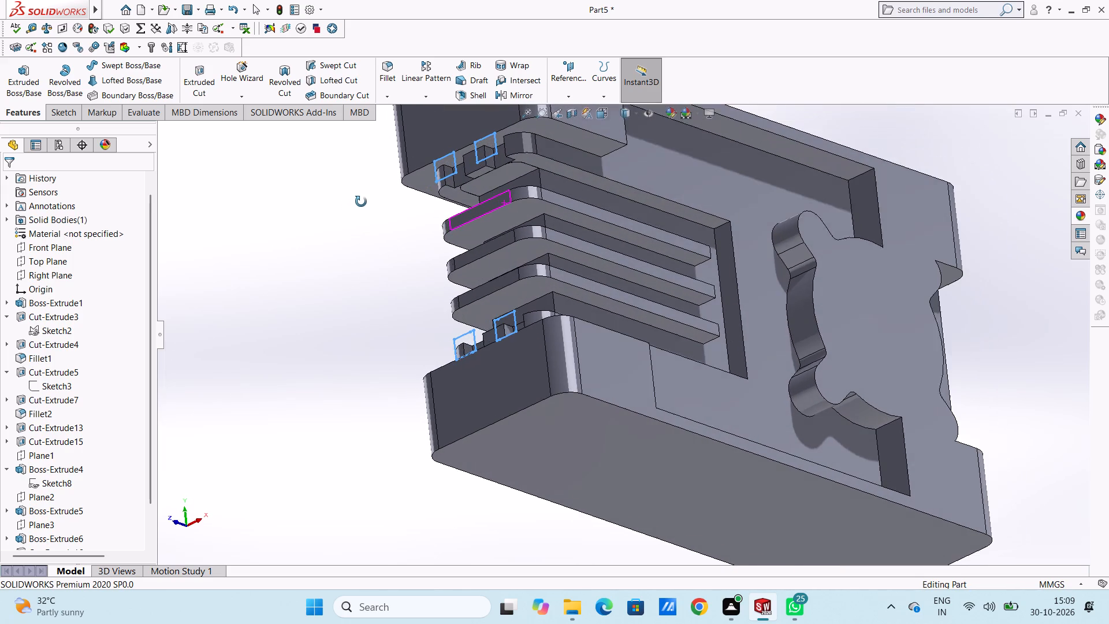
middle_drag(361, 202, 369, 211)
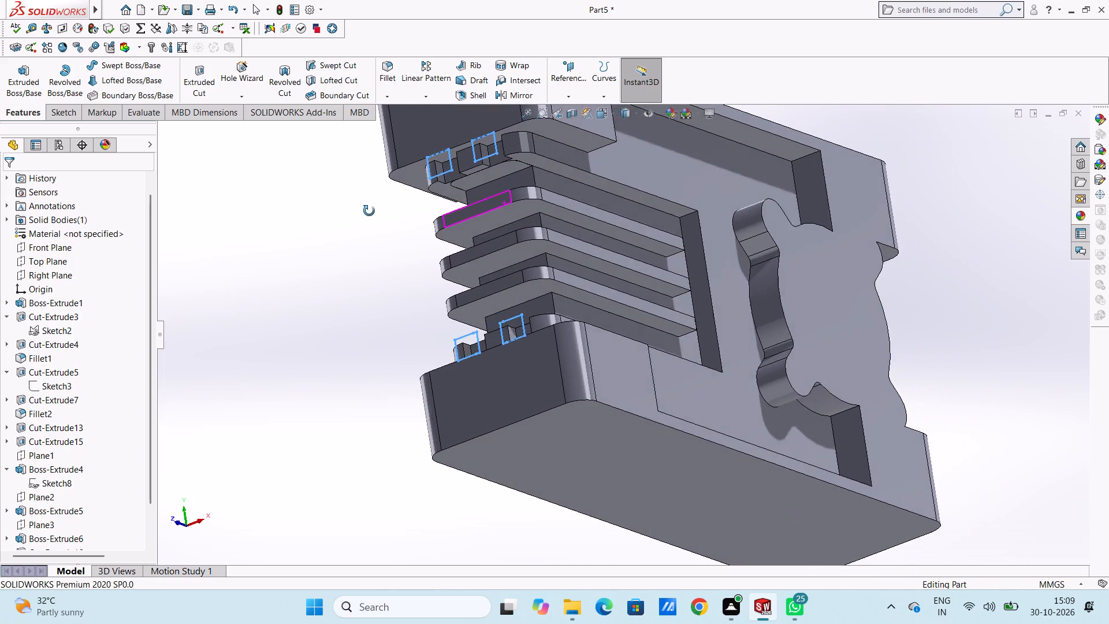
middle_drag(369, 211, 362, 194)
middle_drag(390, 263, 376, 231)
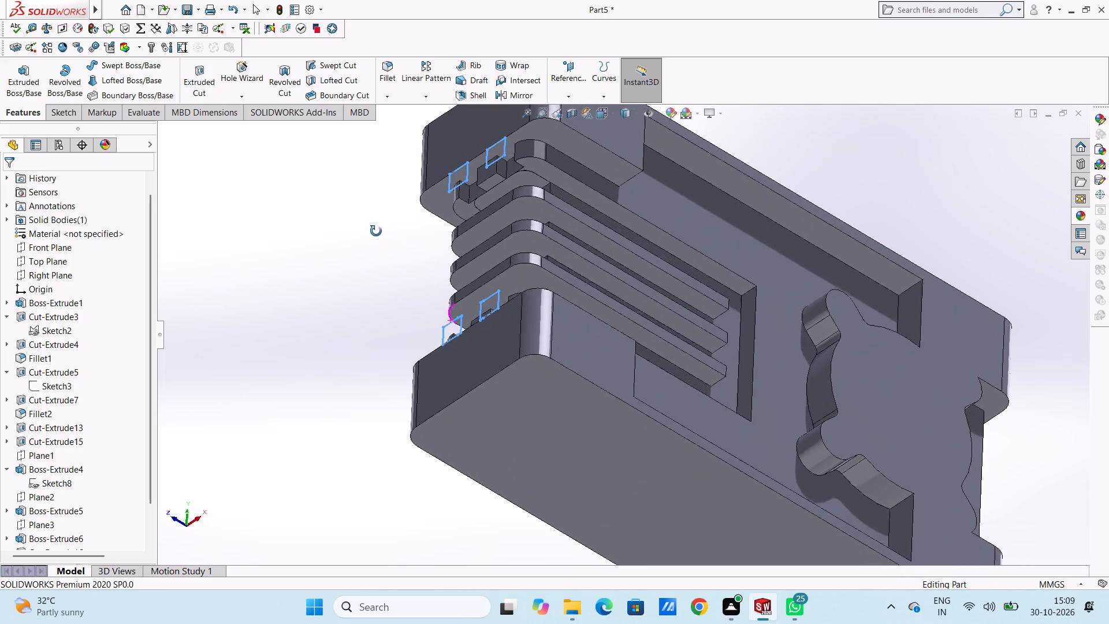
middle_drag(376, 231, 423, 292)
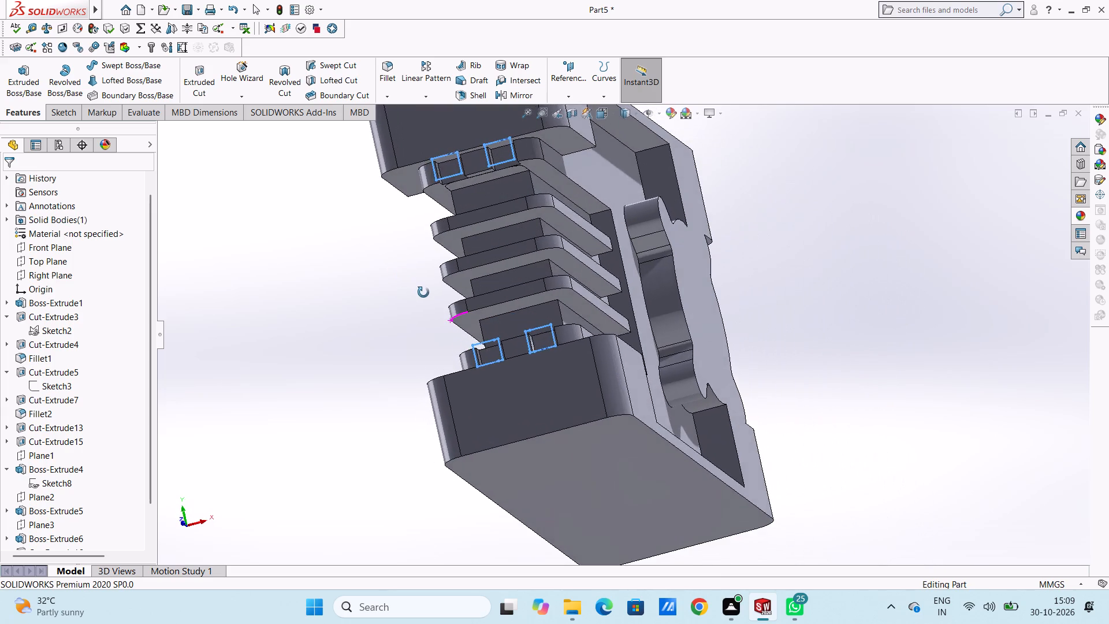
middle_drag(423, 292, 385, 295)
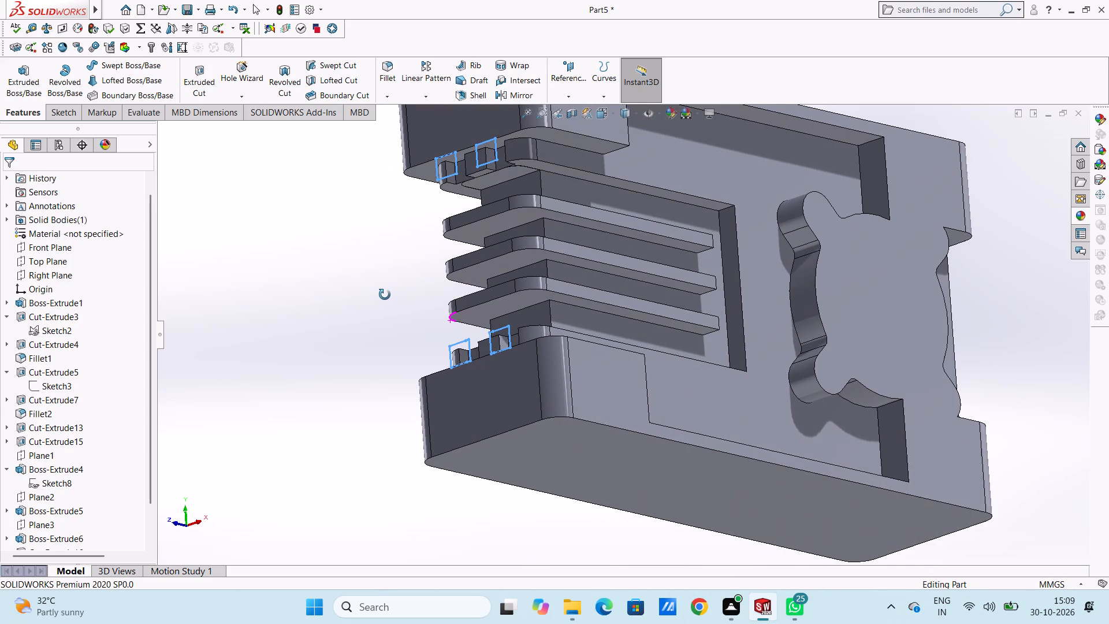
middle_drag(385, 295, 379, 295)
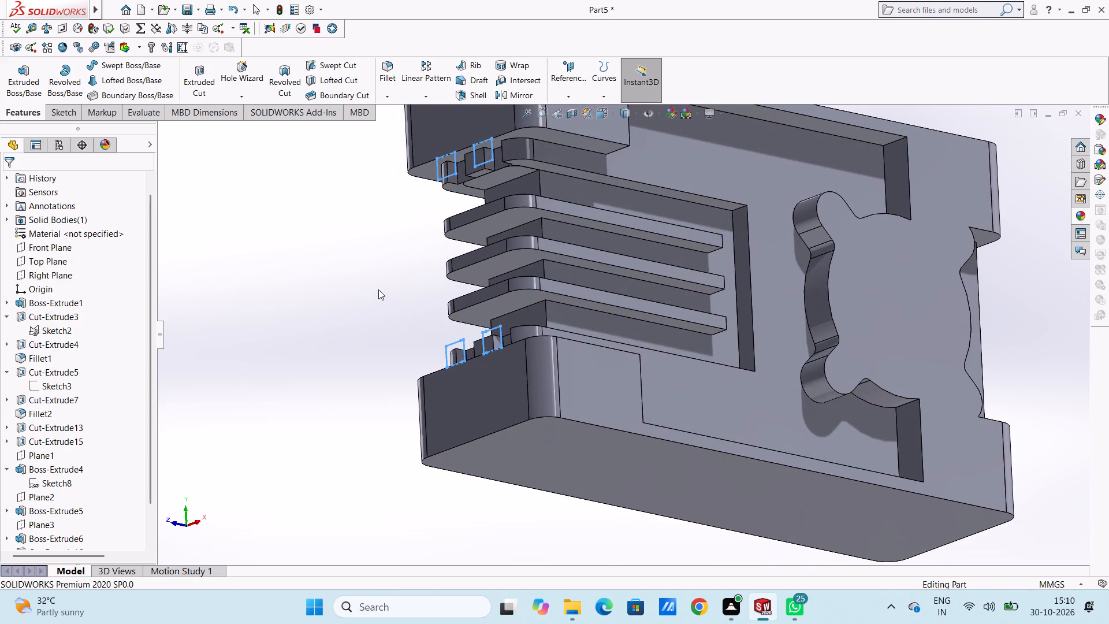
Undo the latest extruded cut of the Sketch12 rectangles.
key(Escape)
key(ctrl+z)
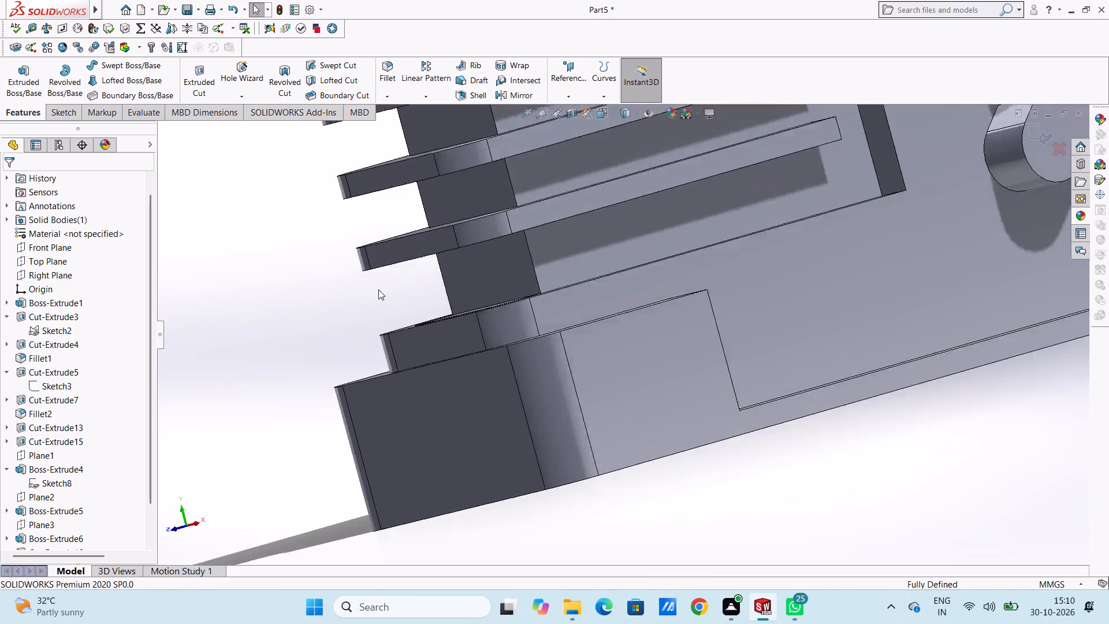
Undo the most recent Sketch12 edits, including the uppermost ledge's rectangles and the two 5.00 mm dimensions.
key(ctrl+z)
key(ctrl+z)
key(ctrl+z)
key(ctrl+z)
key(ctrl+z)
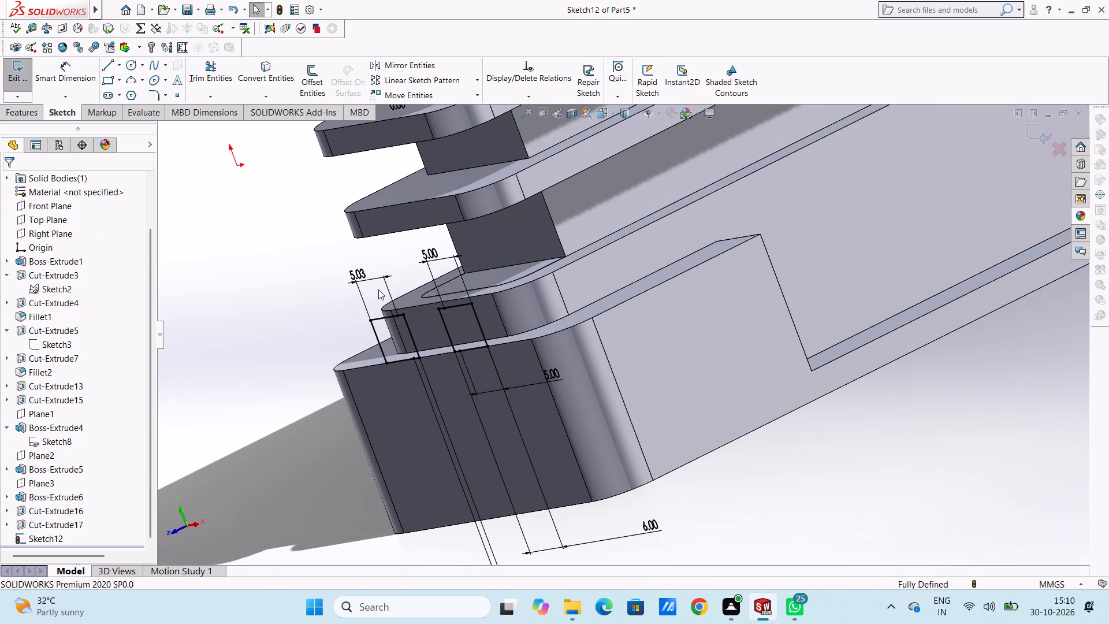
key(ctrl+z)
key(ctrl+z)
key(ctrl+z)
key(ctrl+z)
key(ctrl+z)
key(ctrl+z)
key(ctrl+z)
key(ctrl+z)
key(ctrl+z)
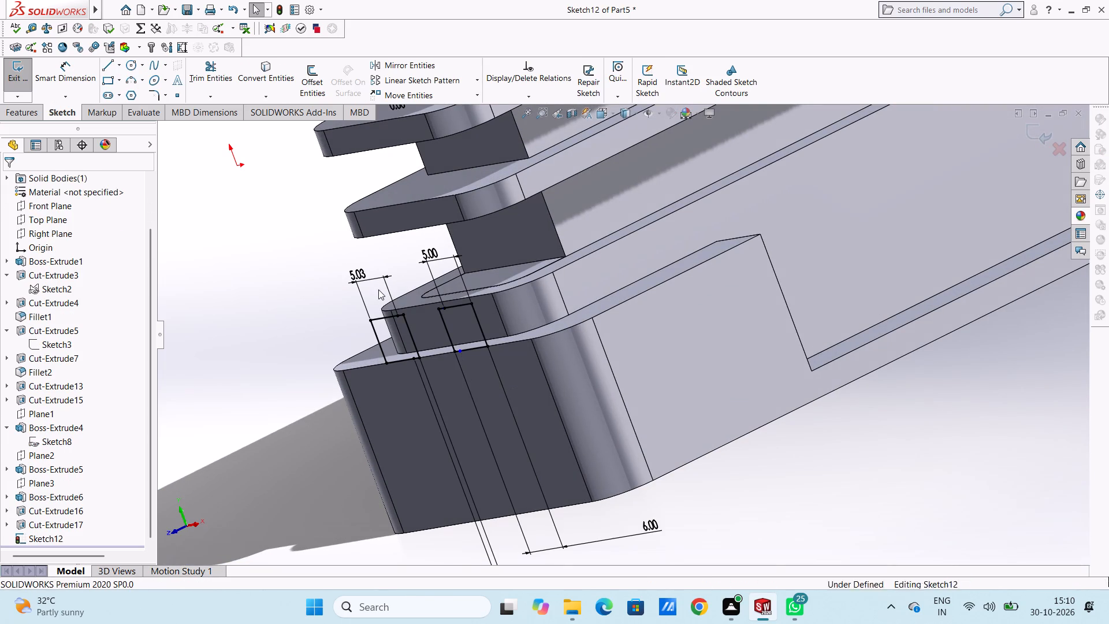
key(ctrl+z)
Undo the 6.00, 5.03 and 1.00 mm Sketch12 dimensions on the lowest ledge's rectangles.
key(ctrl+1)
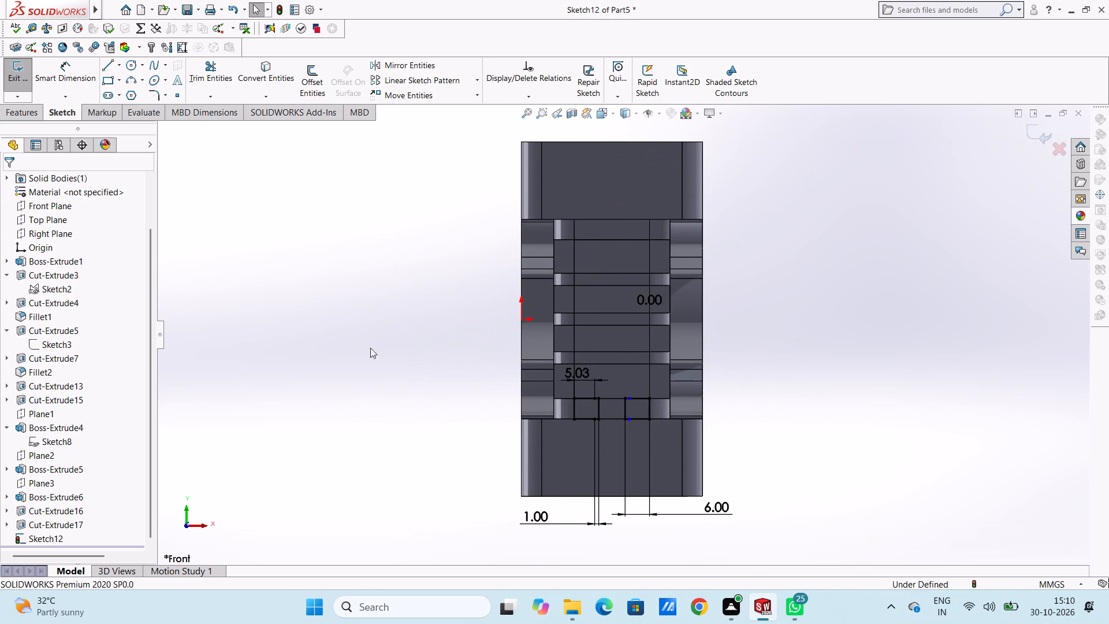
scroll(615, 421, down, 5)
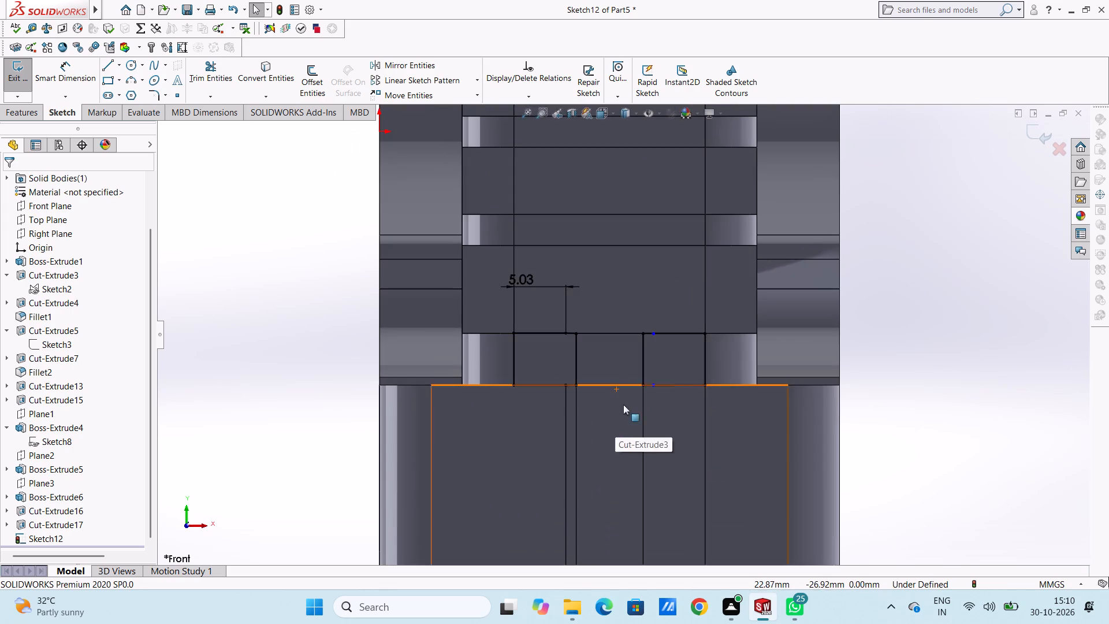
scroll(642, 385, down, 3)
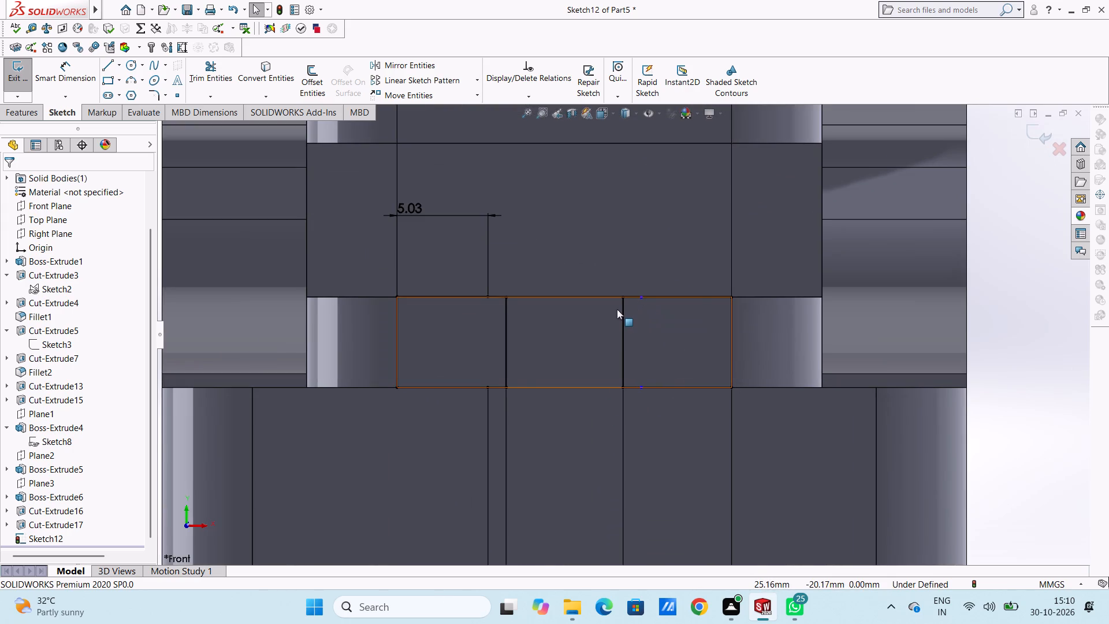
scroll(617, 308, up, 7)
key(ctrl+z)
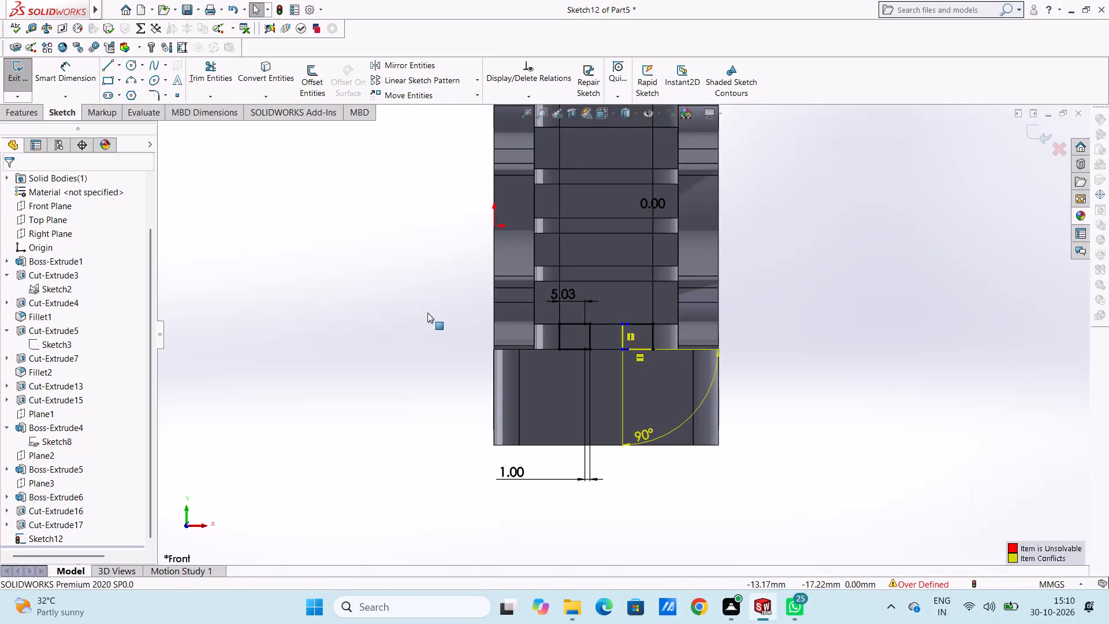
key(ctrl+z)
key(ctrl+z)
key(ctrl+z)
key(ctrl+z)
key(ctrl+z)
key(ctrl+z)
key(ctrl+z)
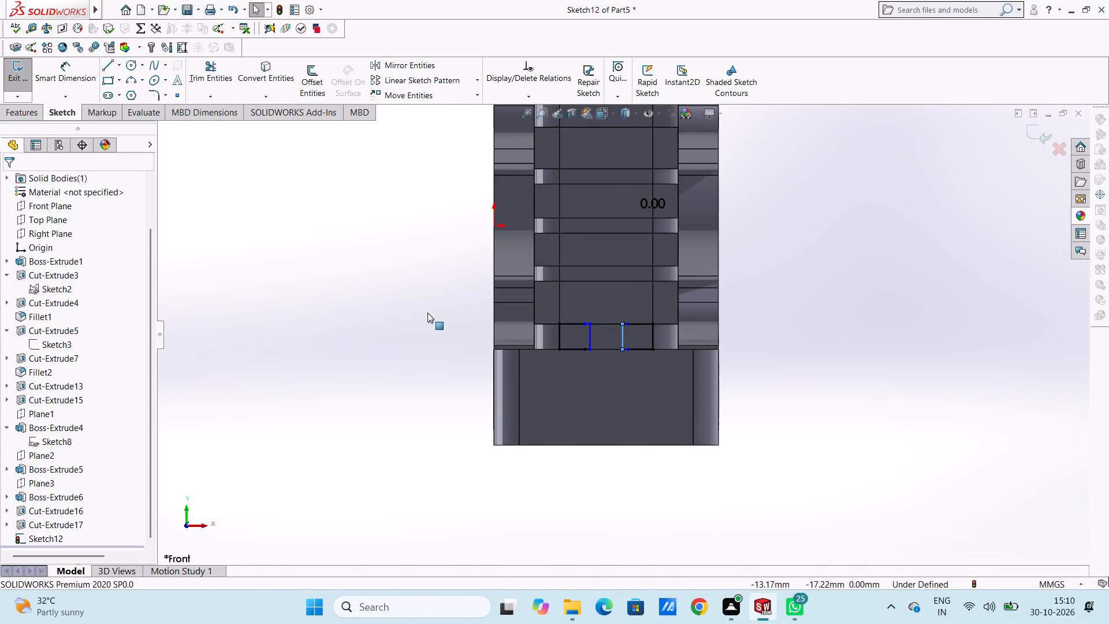
Undo the redrawn inner vertical lines and preceding Sketch12 edits, back to the two earlier squares on the lowest ledge.
key(ctrl+z)
key(ctrl+z)
key(ctrl+z)
key(ctrl+z)
key(ctrl+z)
key(ctrl+z)
key(ctrl+z)
key(ctrl+z)
key(ctrl+z)
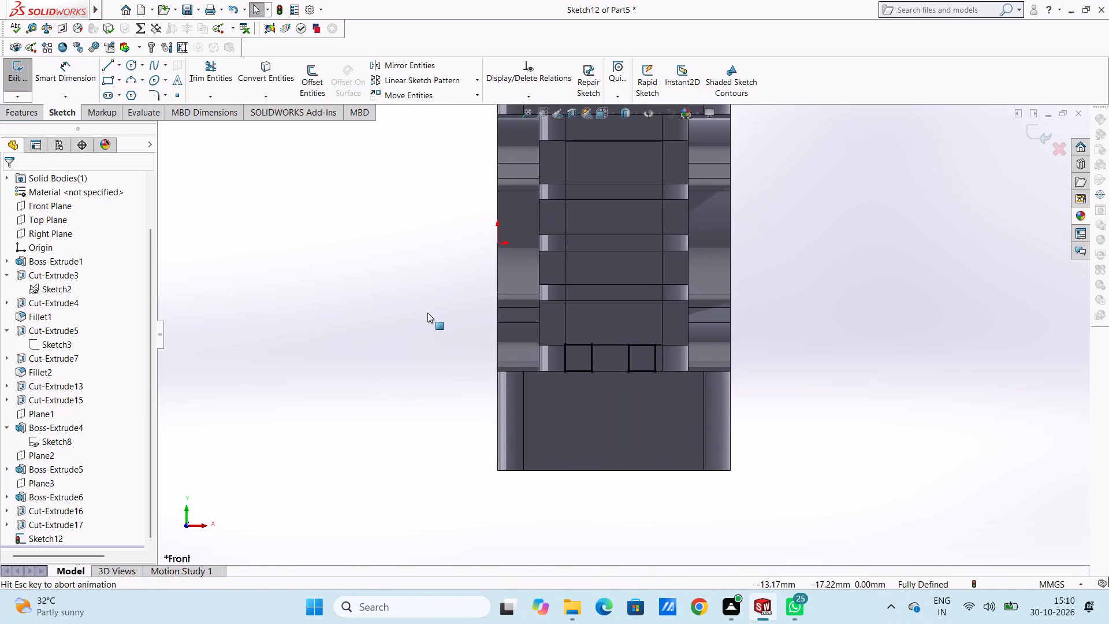
Undo the remaining Sketch12 edits and the creation of Sketch12 itself.
key(ctrl+z)
key(ctrl+z)
key(ctrl+z)
key(ctrl+z)
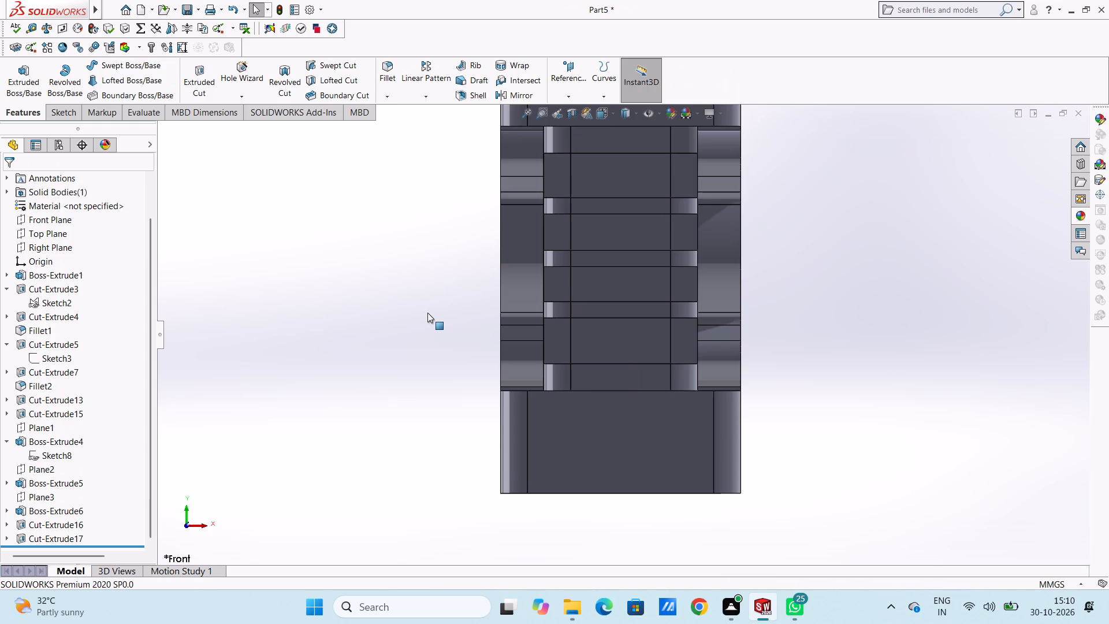
Start a sketch on the lower block's front face and draw a rectangle 8 mm high and 6 mm wide at the lowest ledge's left edge line.
click(592, 429)
click(642, 396)
click(443, 348)
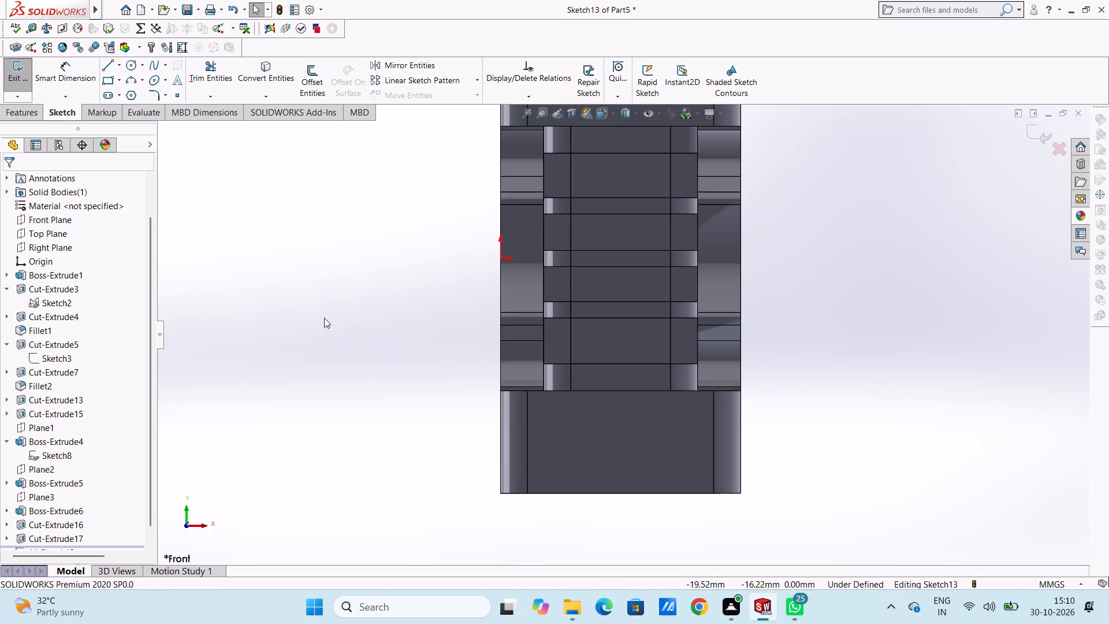
click(111, 80)
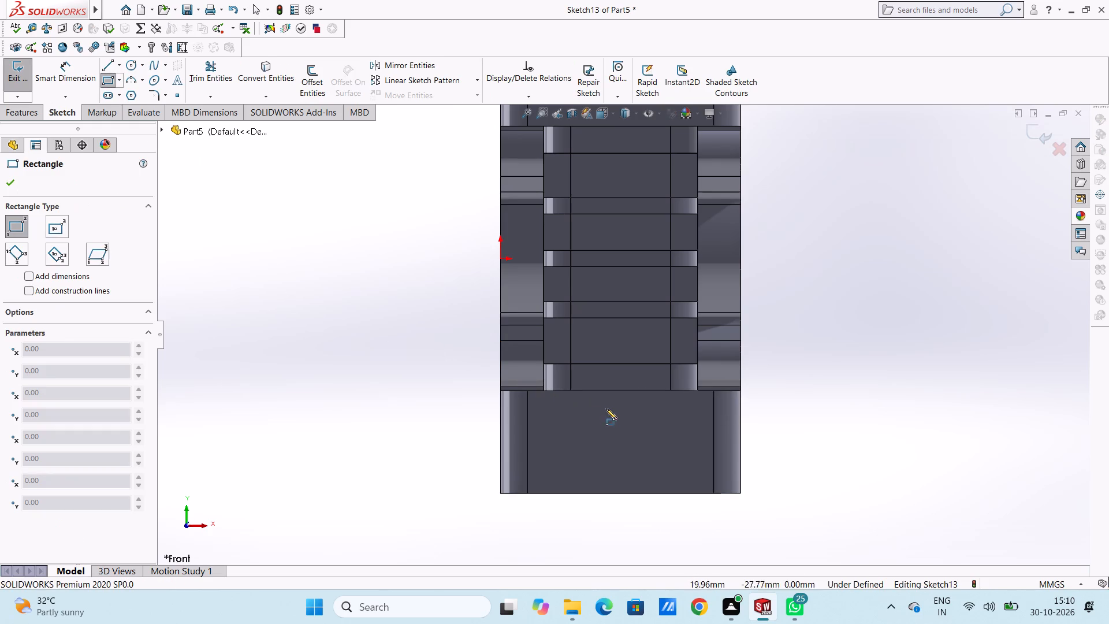
click(571, 392)
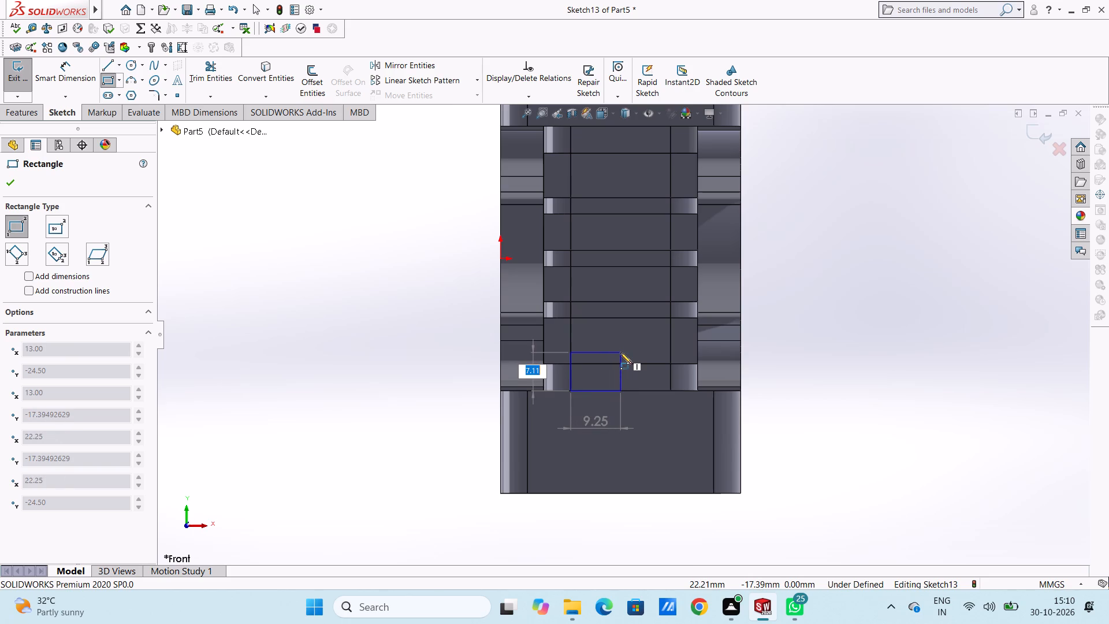
key(8)
key(Return)
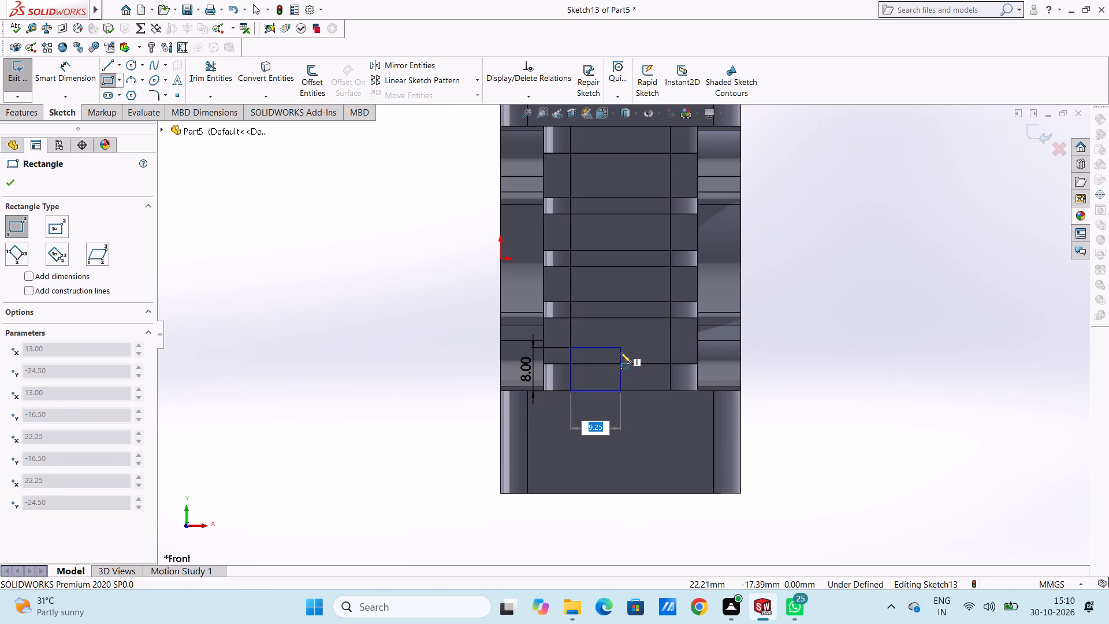
key(6)
key(Return)
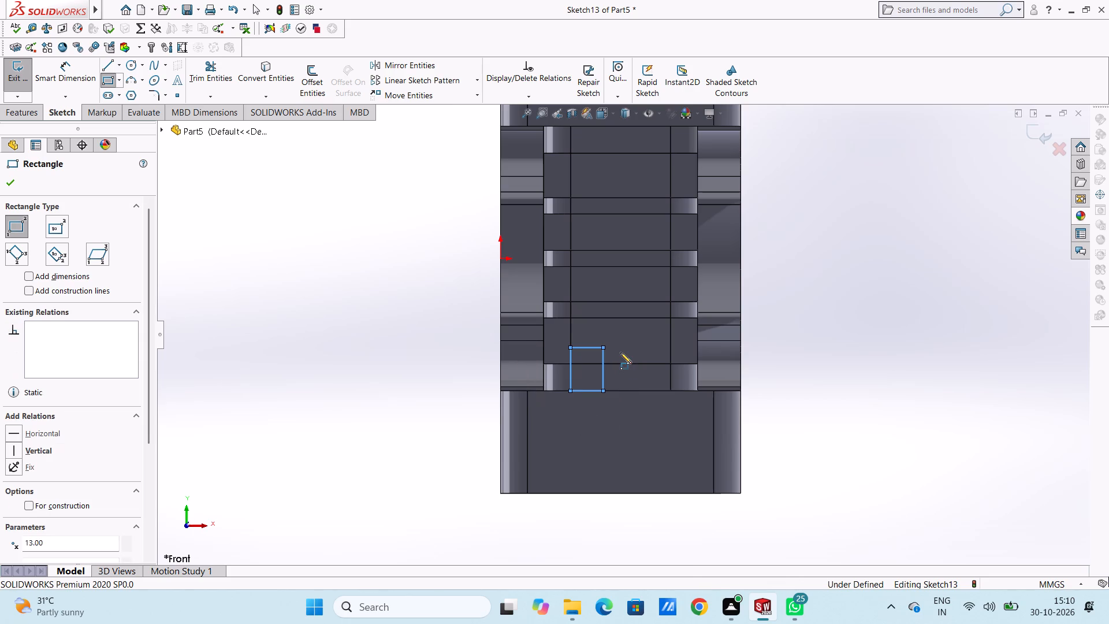
Draw a matching rectangle 8 mm high and 6 mm wide from the lowest ledge's lower-right corner.
click(672, 391)
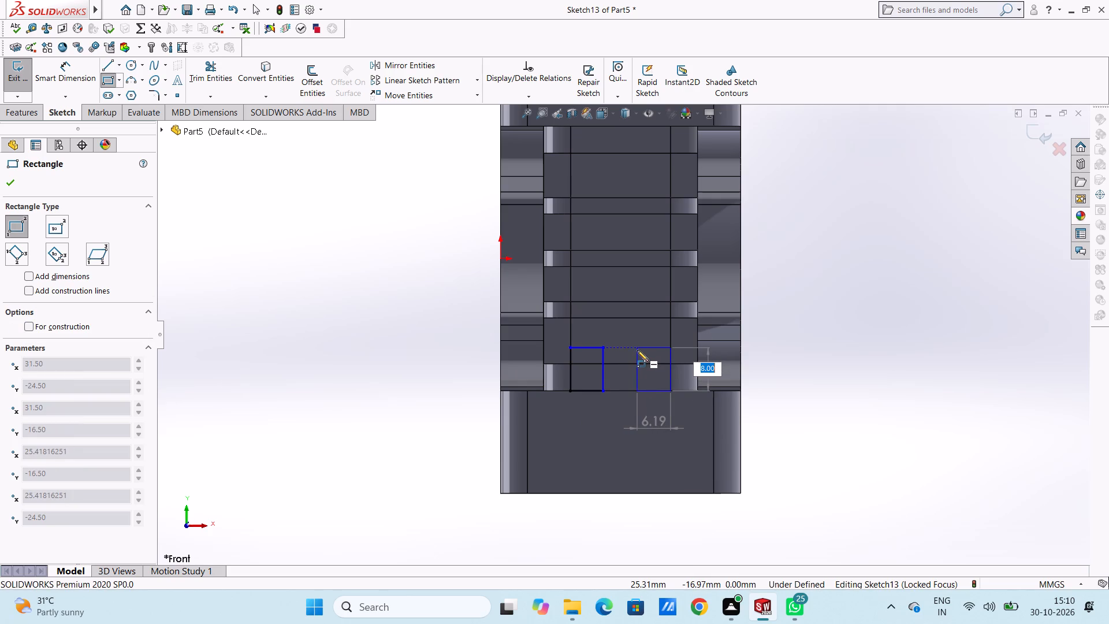
key(Return)
key(6)
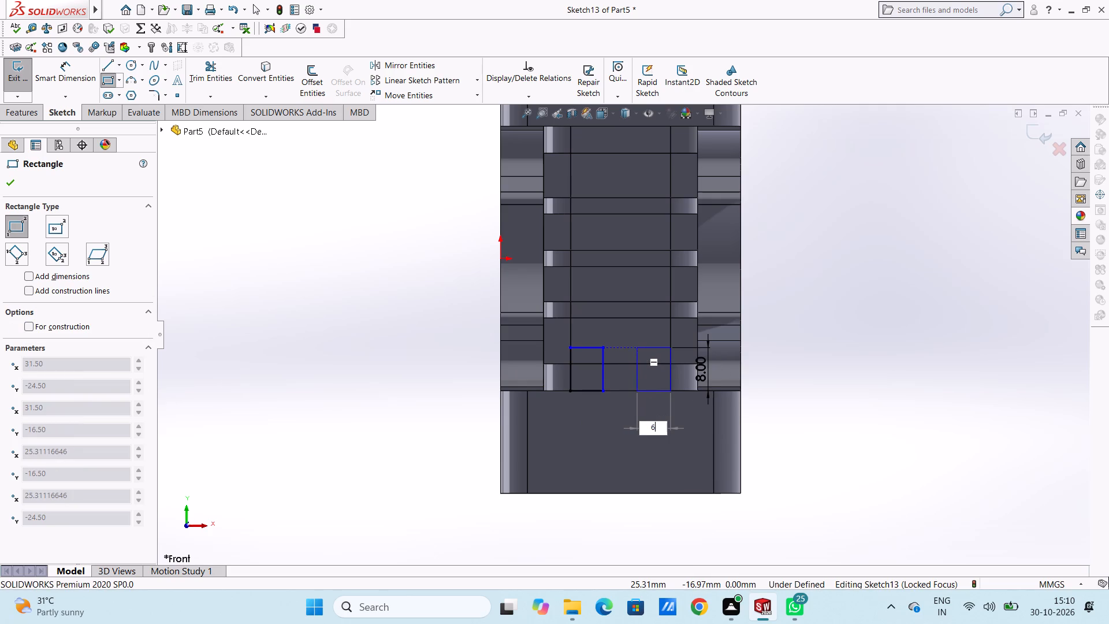
key(Return)
scroll(620, 292, up, 3)
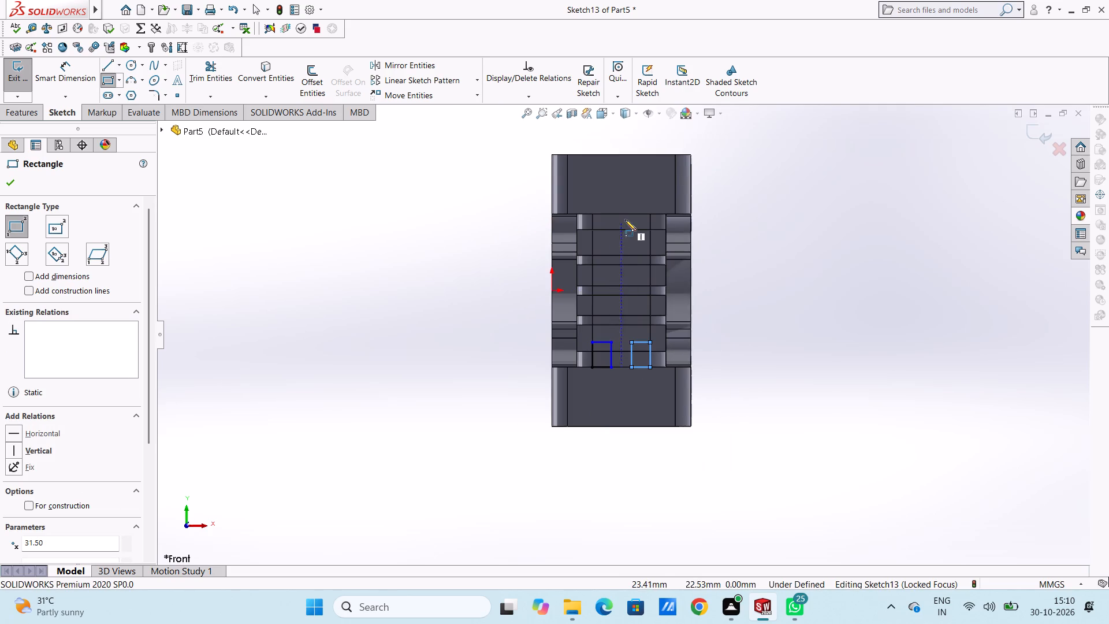
scroll(625, 220, down, 4)
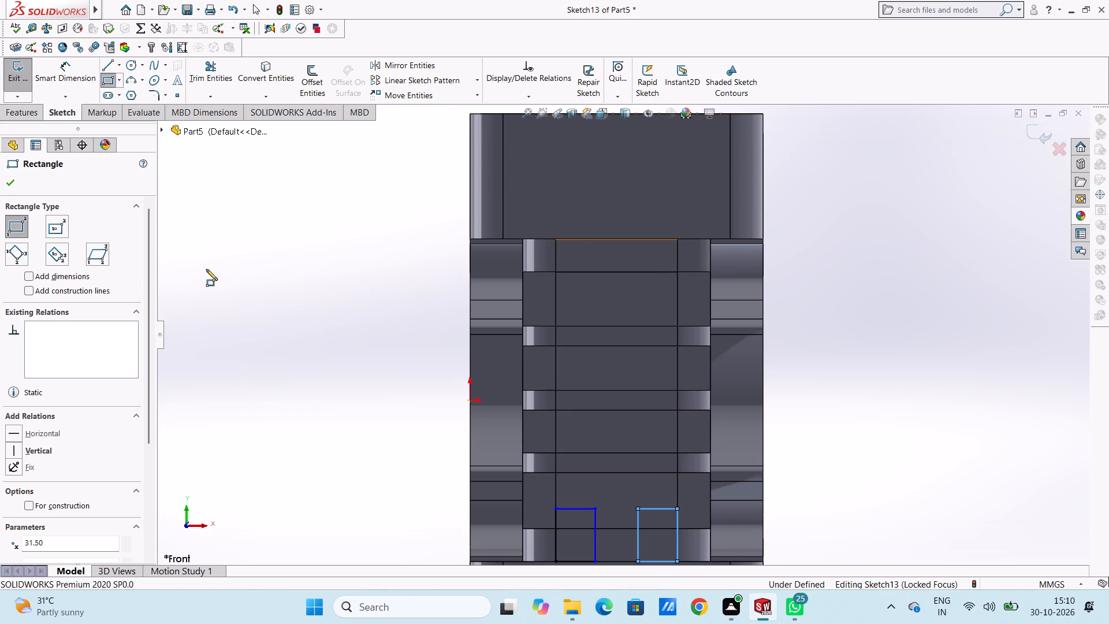
click(10, 184)
click(245, 228)
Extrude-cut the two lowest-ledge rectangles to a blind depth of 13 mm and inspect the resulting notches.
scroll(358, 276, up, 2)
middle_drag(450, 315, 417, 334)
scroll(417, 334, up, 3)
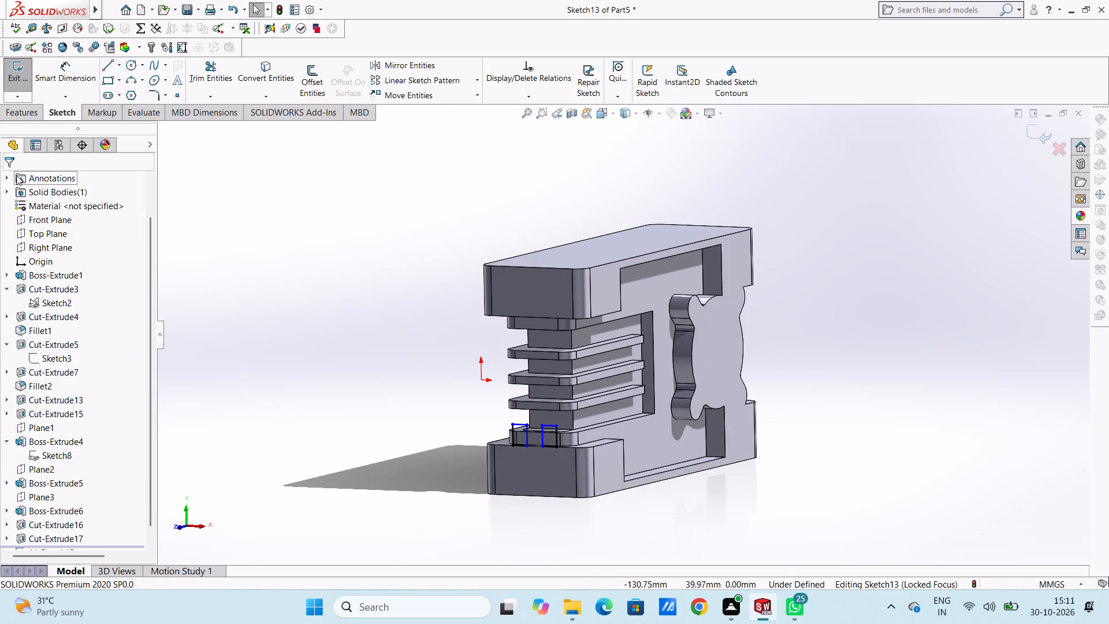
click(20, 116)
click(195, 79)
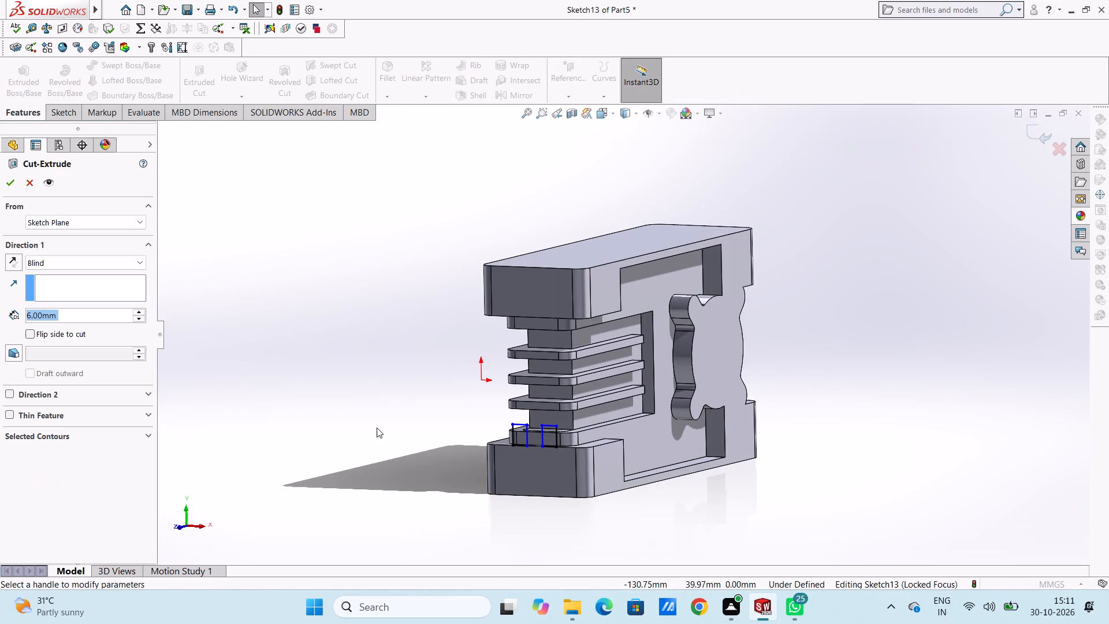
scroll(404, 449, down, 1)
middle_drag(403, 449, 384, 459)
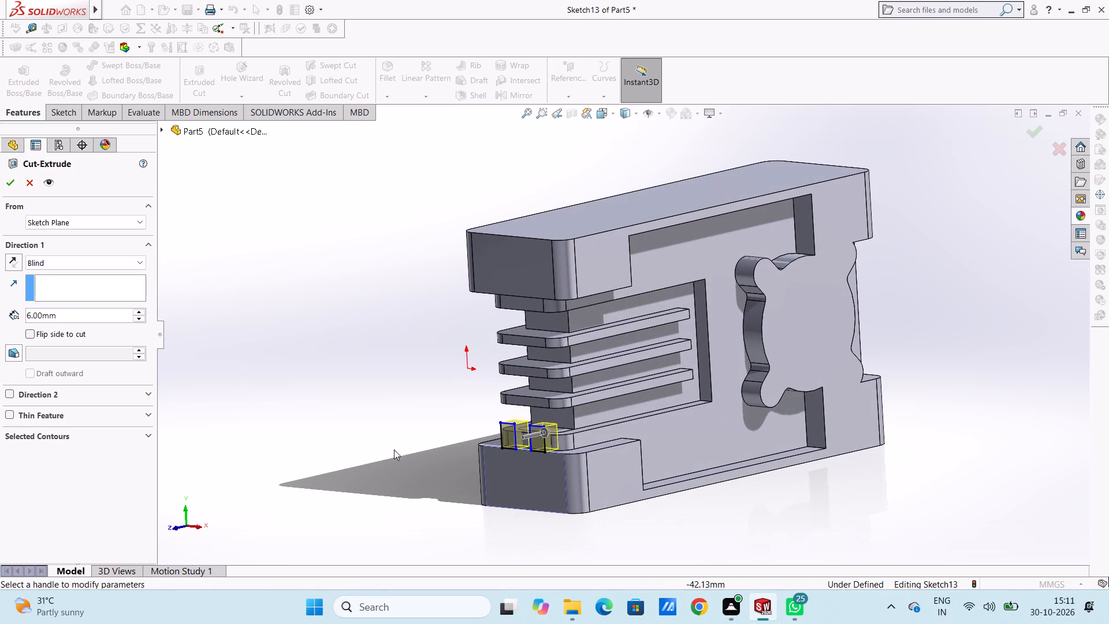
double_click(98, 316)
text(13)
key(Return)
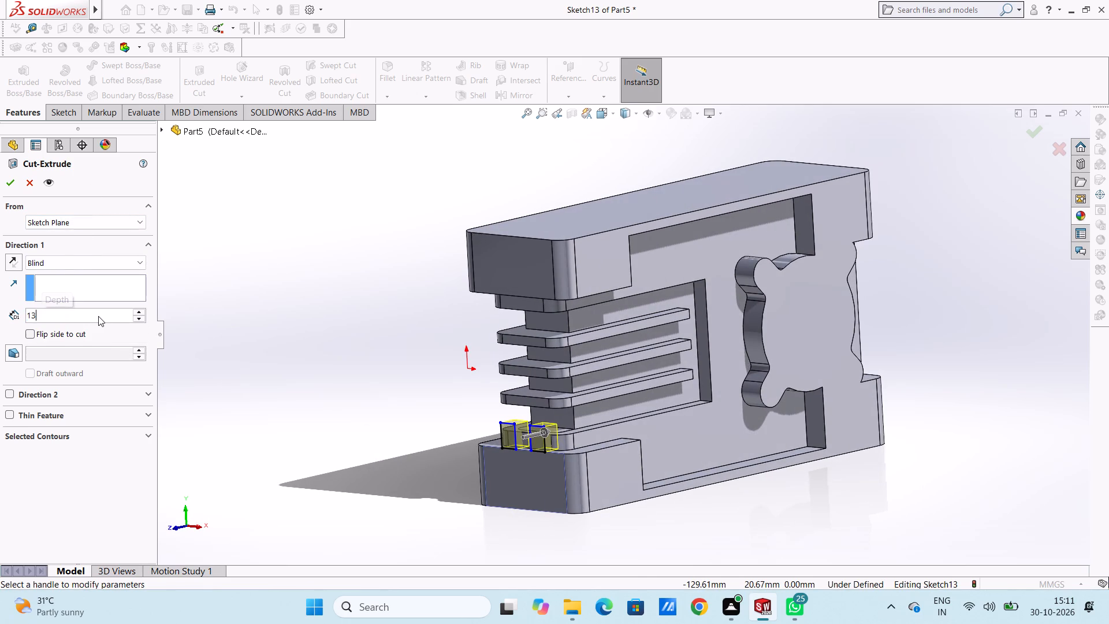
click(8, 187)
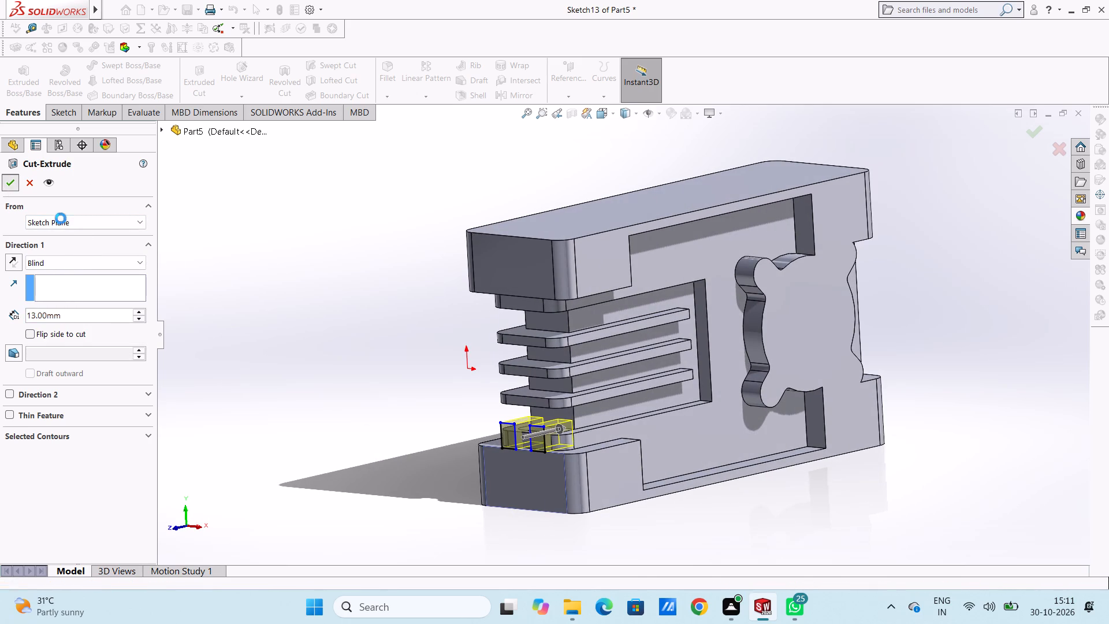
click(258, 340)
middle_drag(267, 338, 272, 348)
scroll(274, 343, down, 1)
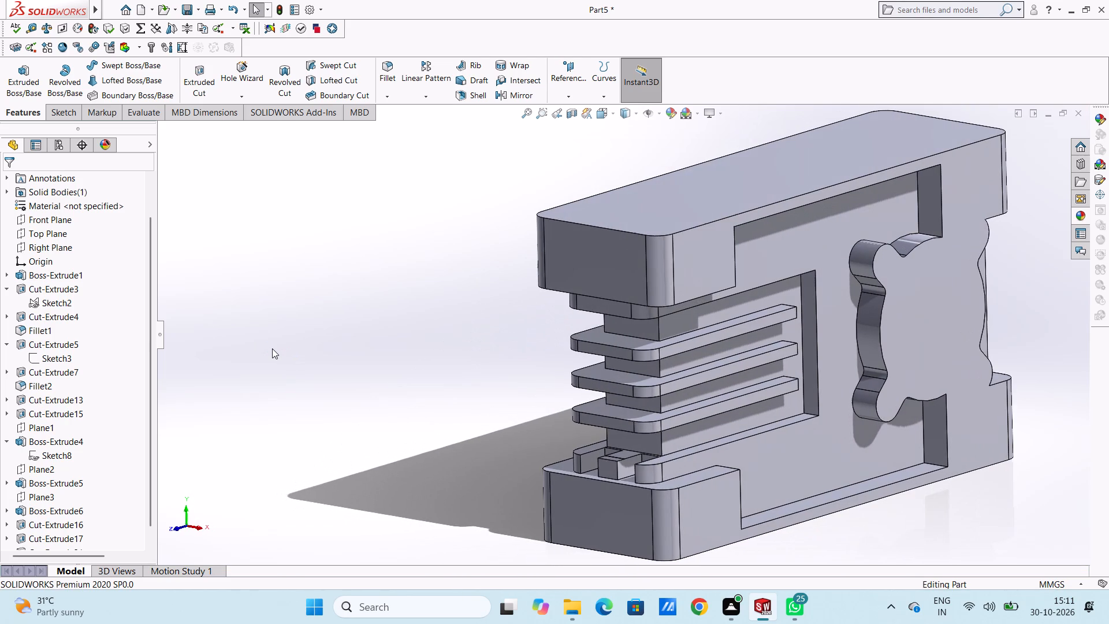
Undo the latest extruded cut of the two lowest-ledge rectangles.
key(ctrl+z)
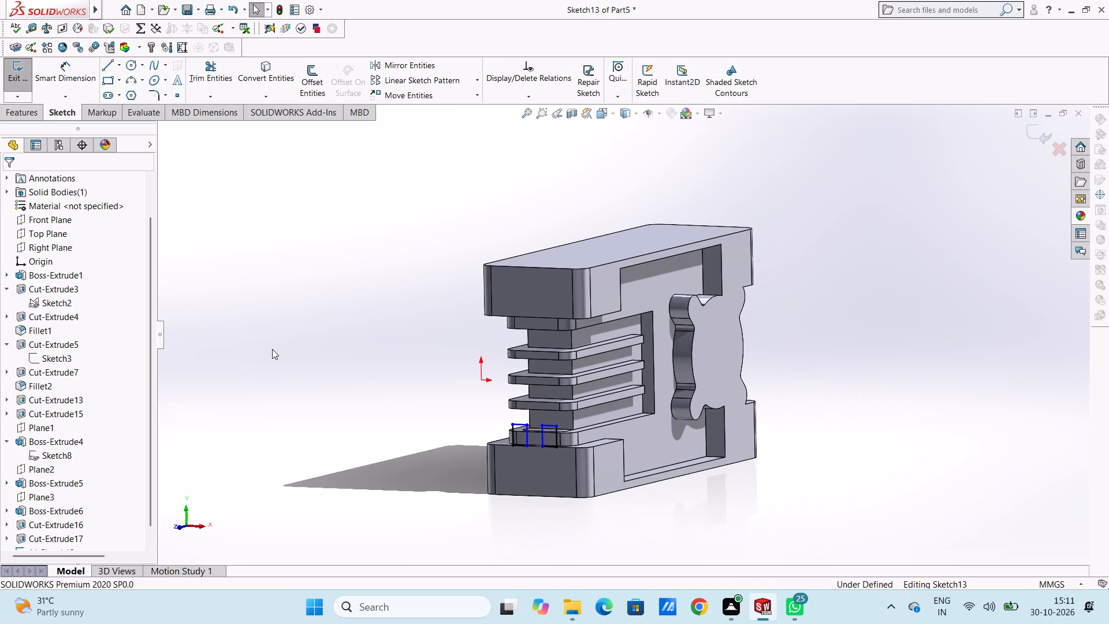
Draw a rectangle 8 mm high and 6 mm wide downward from the uppermost ledge's upper-left corner in Sketch13.
key(ctrl+1)
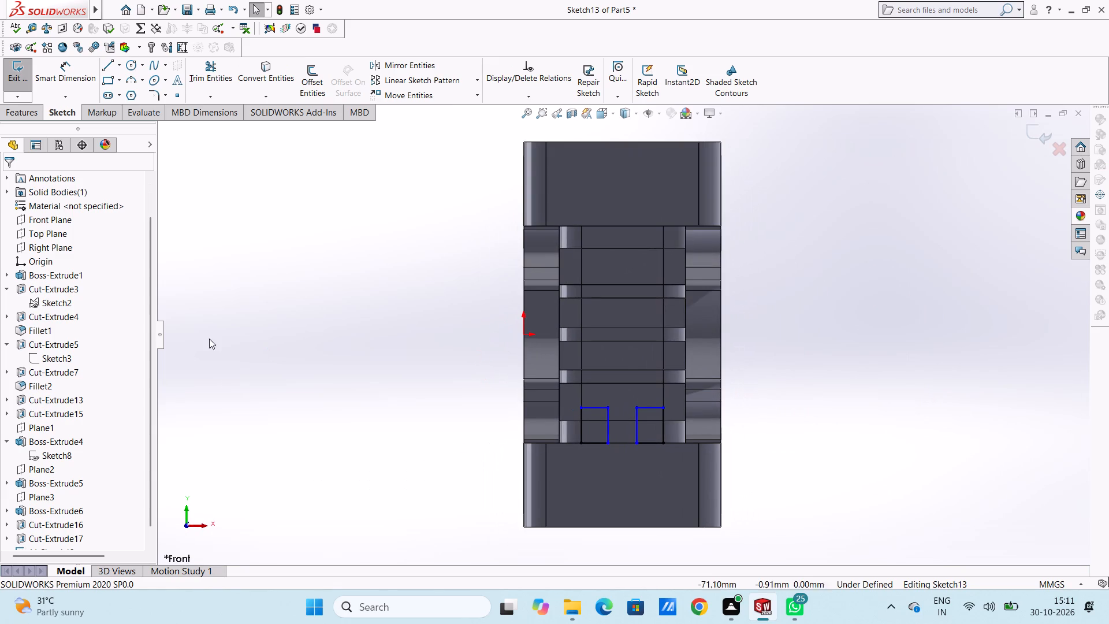
scroll(604, 266, up, 1)
scroll(627, 260, down, 4)
scroll(623, 259, up, 3)
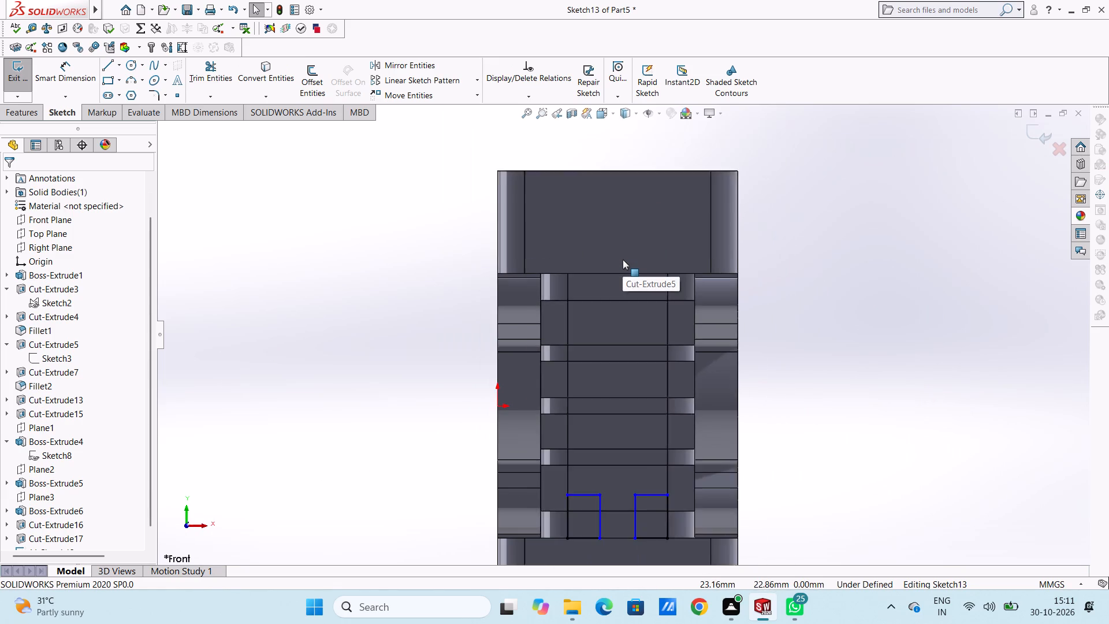
click(105, 77)
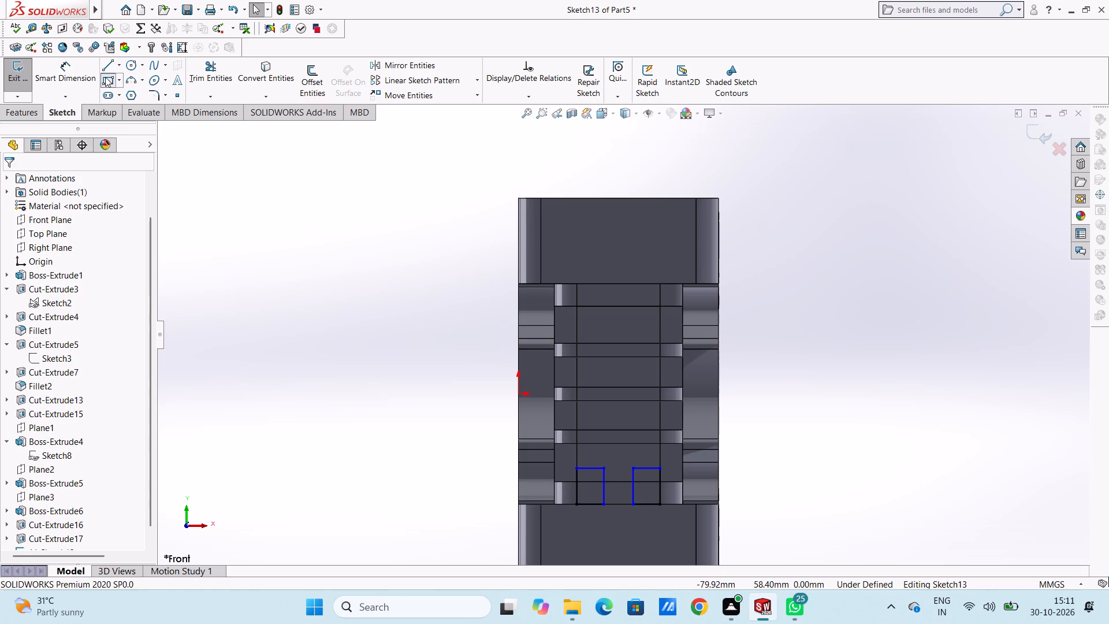
click(578, 285)
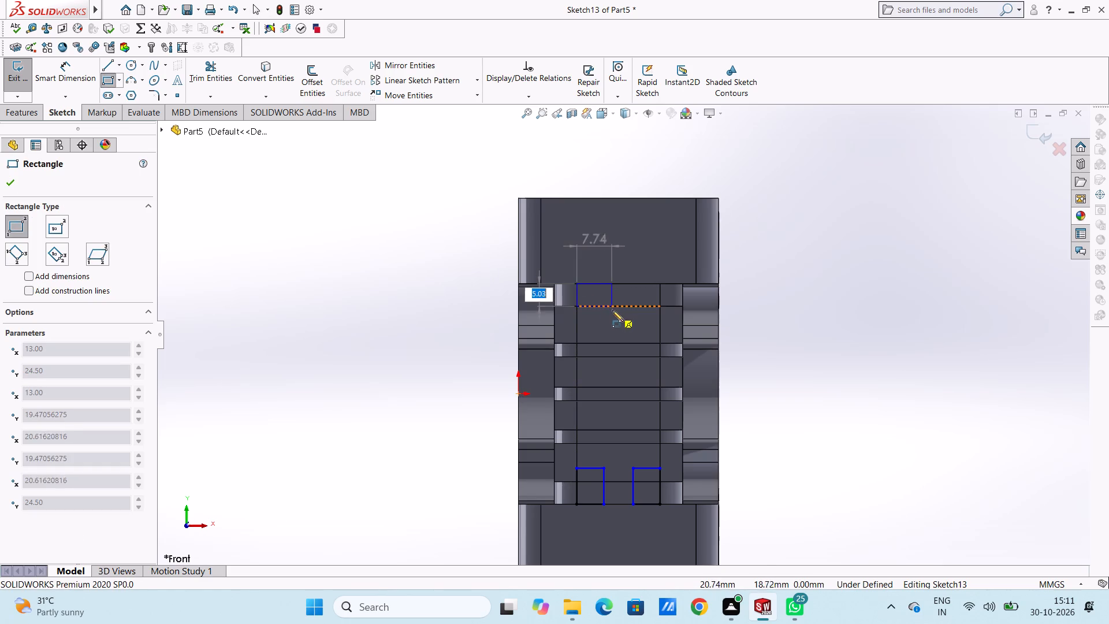
key(8)
key(Return)
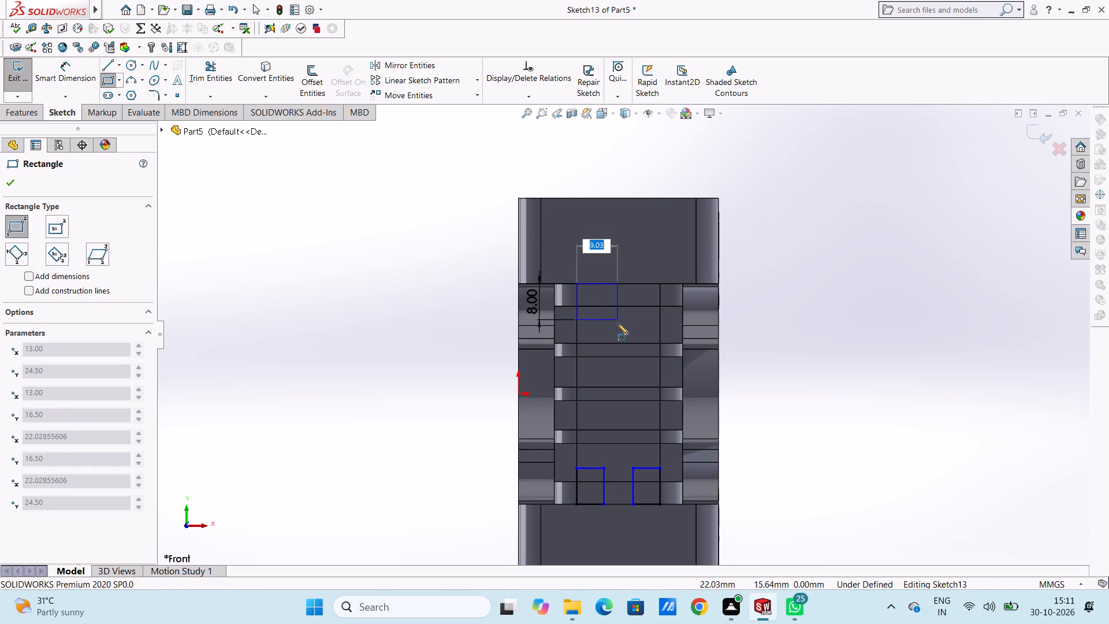
key(6)
key(Return)
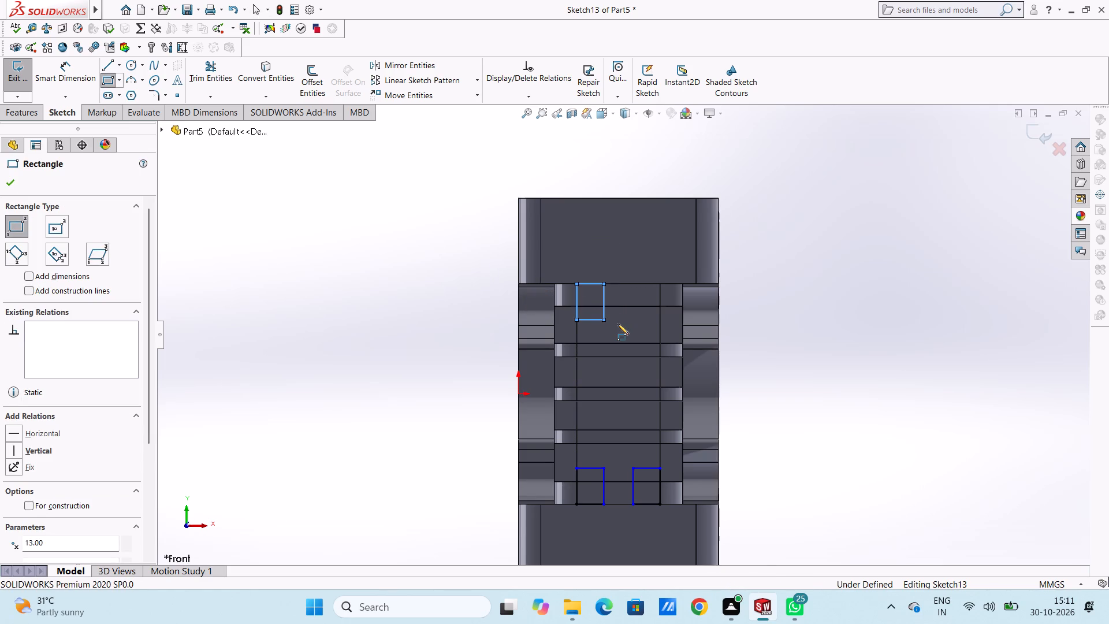
Draw a matching rectangle 8 mm high and 6 mm wide from the uppermost ledge's upper-right corner.
click(660, 286)
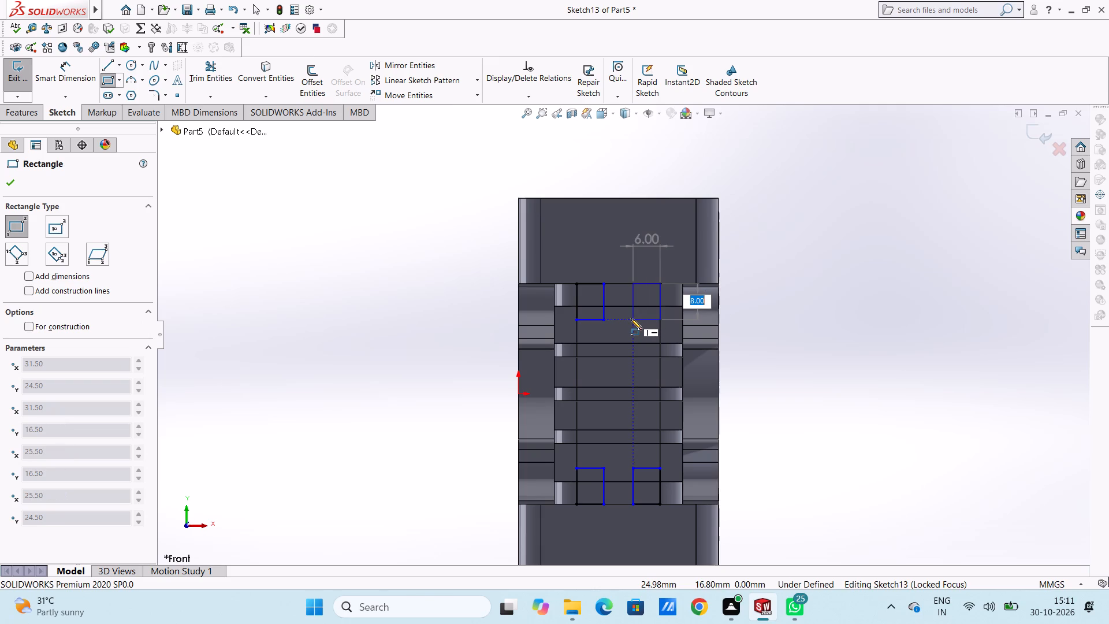
key(Return)
key(Return)
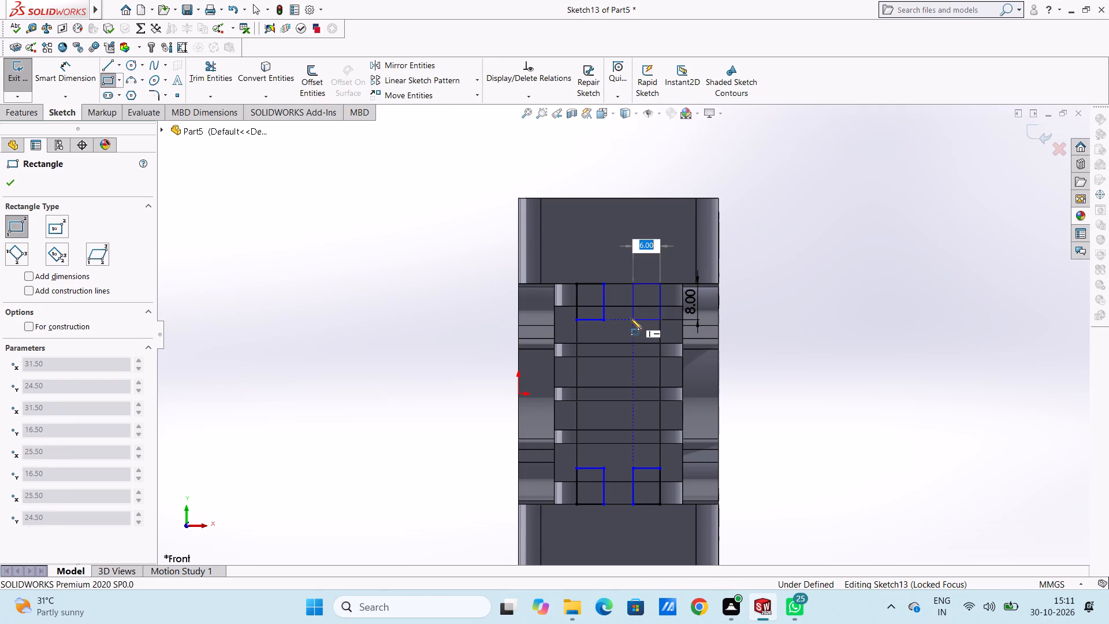
click(9, 187)
click(298, 210)
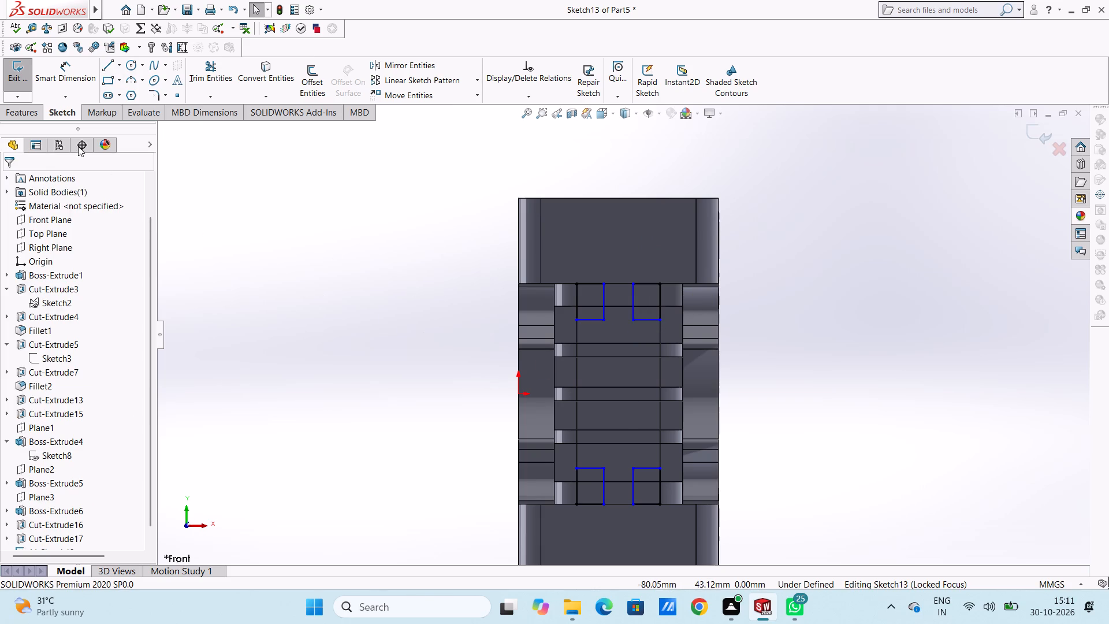
Dimension the height and width of the left rectangle on the uppermost ledge.
click(61, 66)
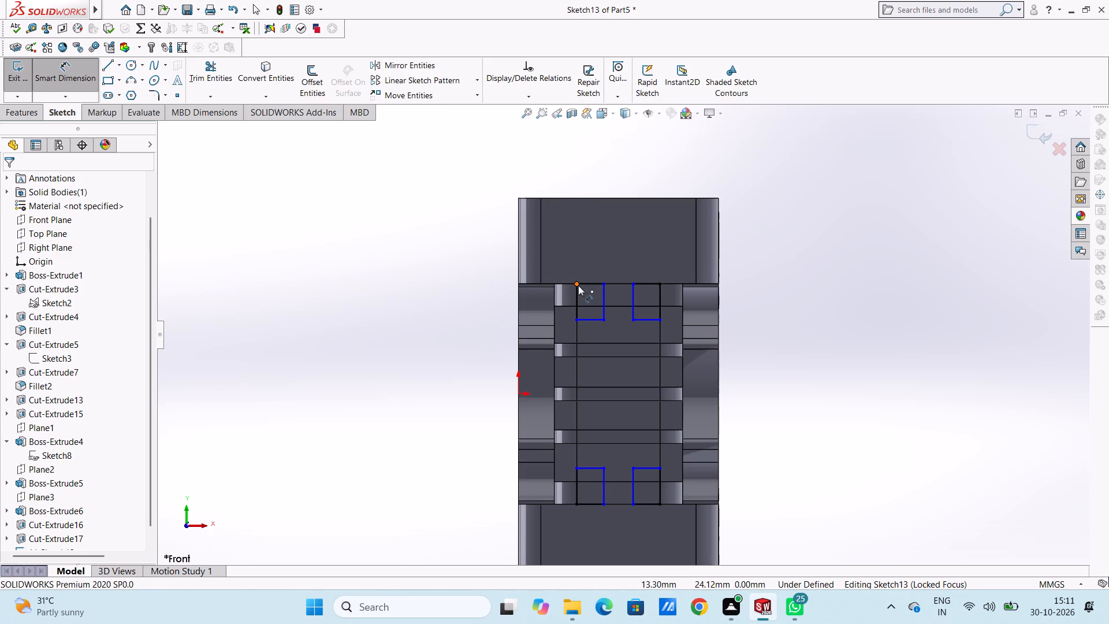
click(579, 292)
click(408, 295)
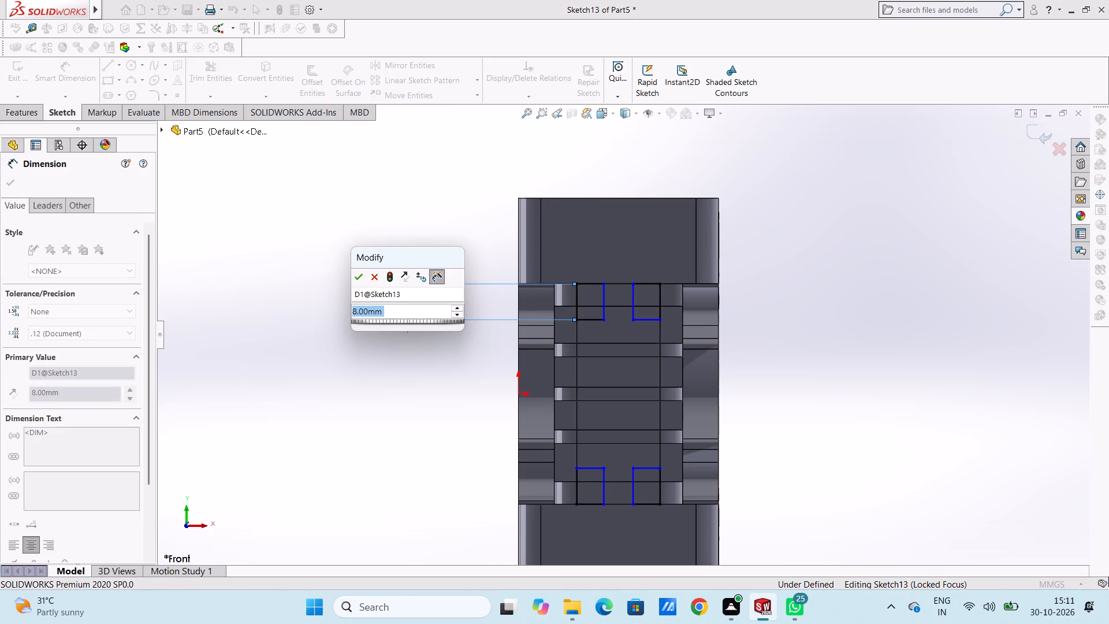
click(356, 278)
click(349, 272)
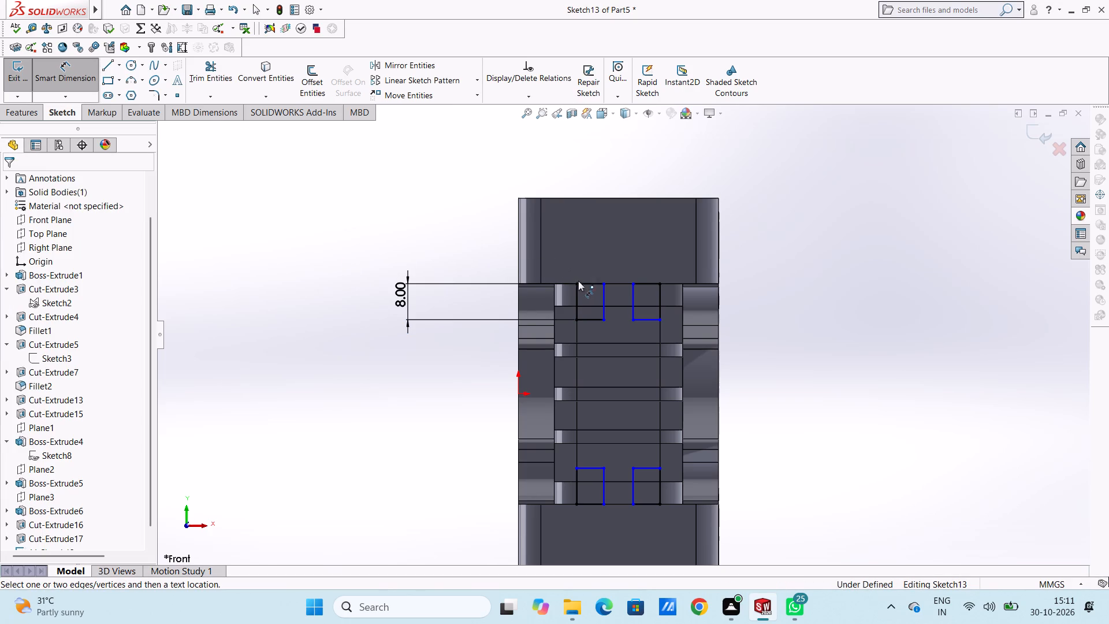
click(580, 281)
click(478, 185)
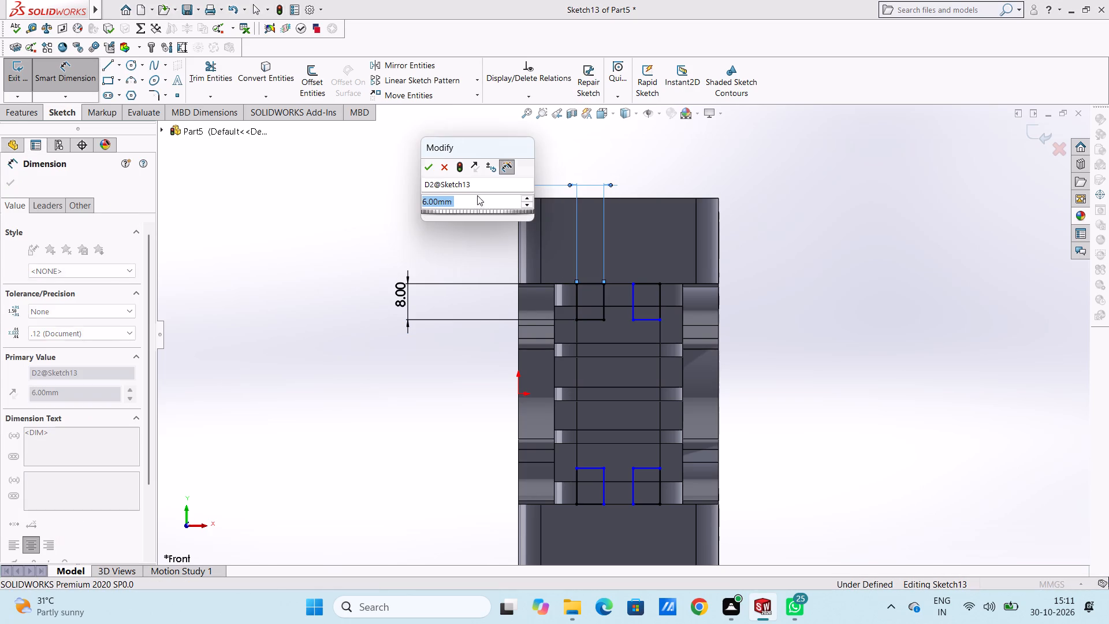
click(430, 170)
click(403, 189)
Dimension the width of the right rectangle on the uppermost ledge.
scroll(403, 190, up, 3)
scroll(592, 371, down, 3)
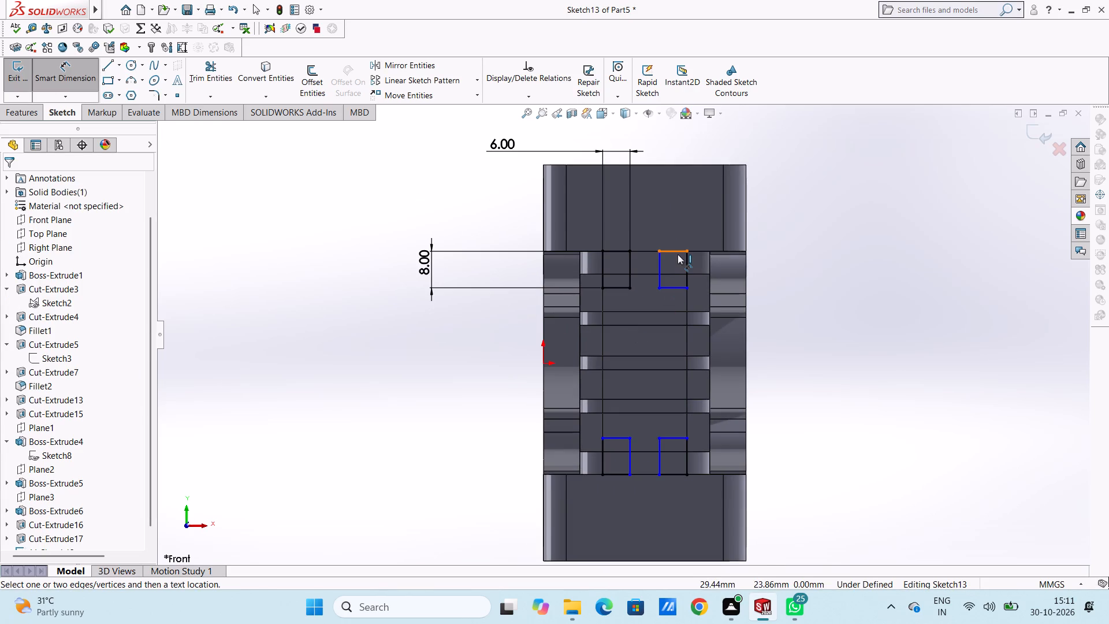
click(678, 254)
click(849, 159)
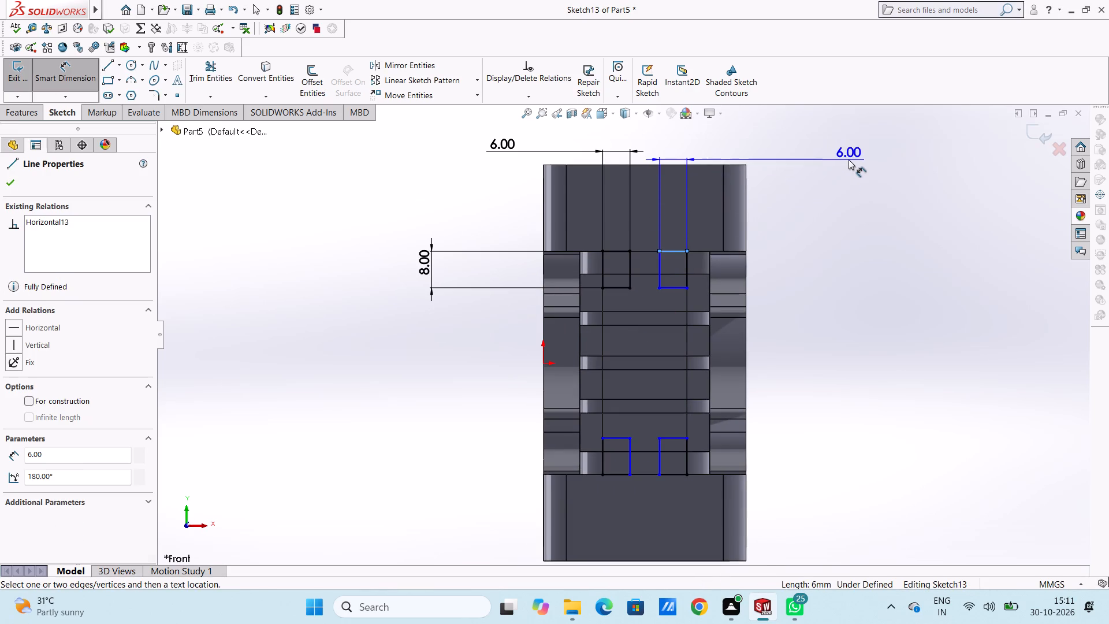
click(794, 143)
click(768, 141)
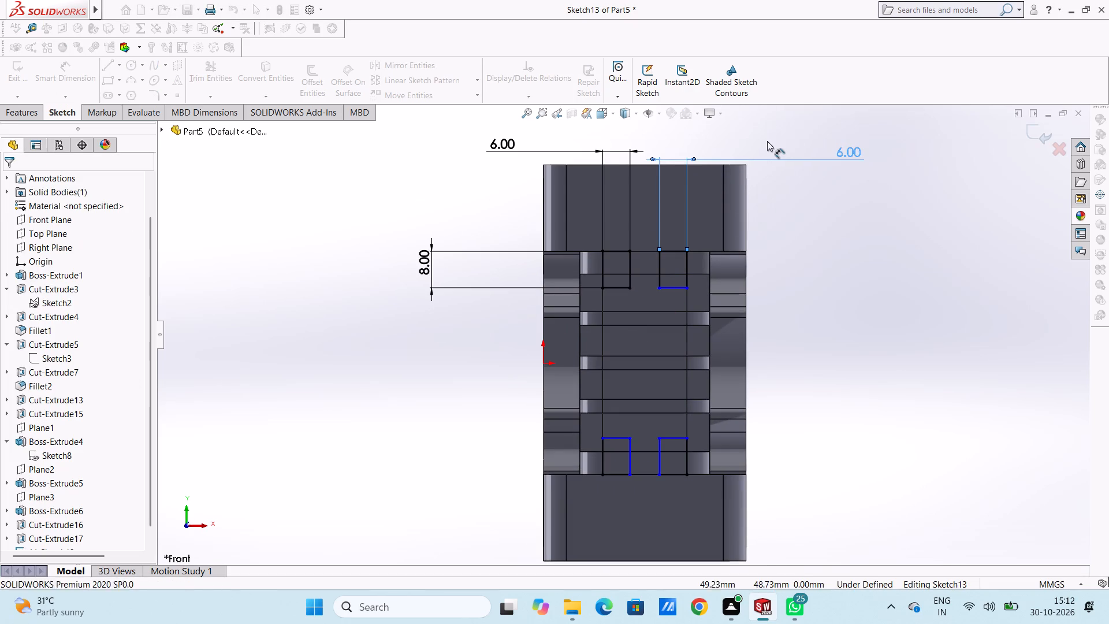
scroll(766, 141, up, 3)
scroll(651, 371, down, 5)
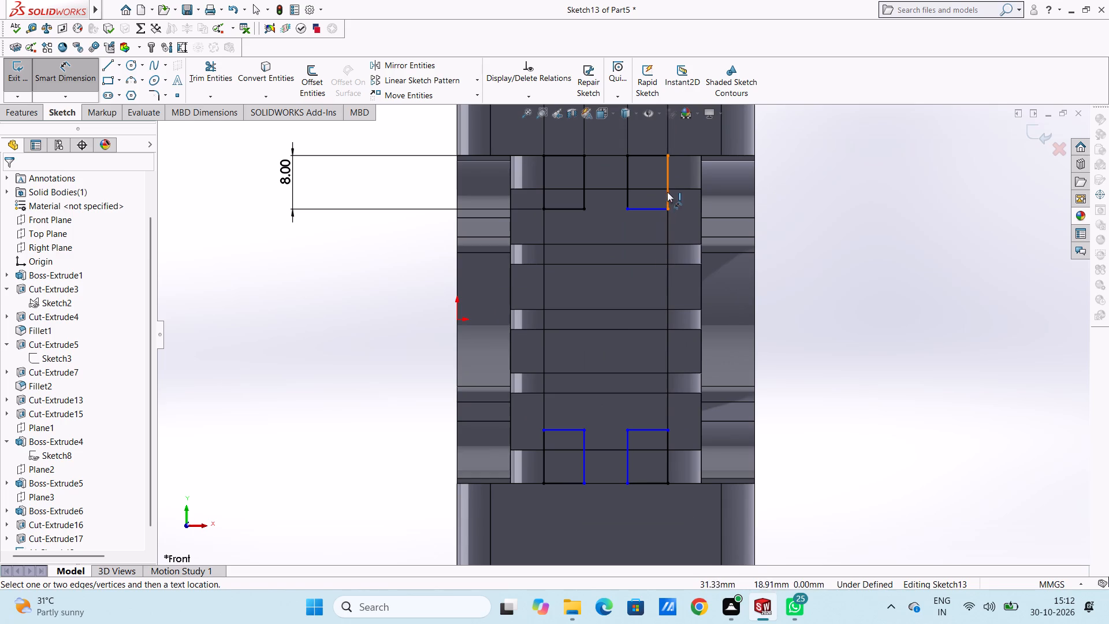
Dimension the height of the right rectangle on the uppermost ledge.
click(668, 191)
scroll(812, 210, up, 5)
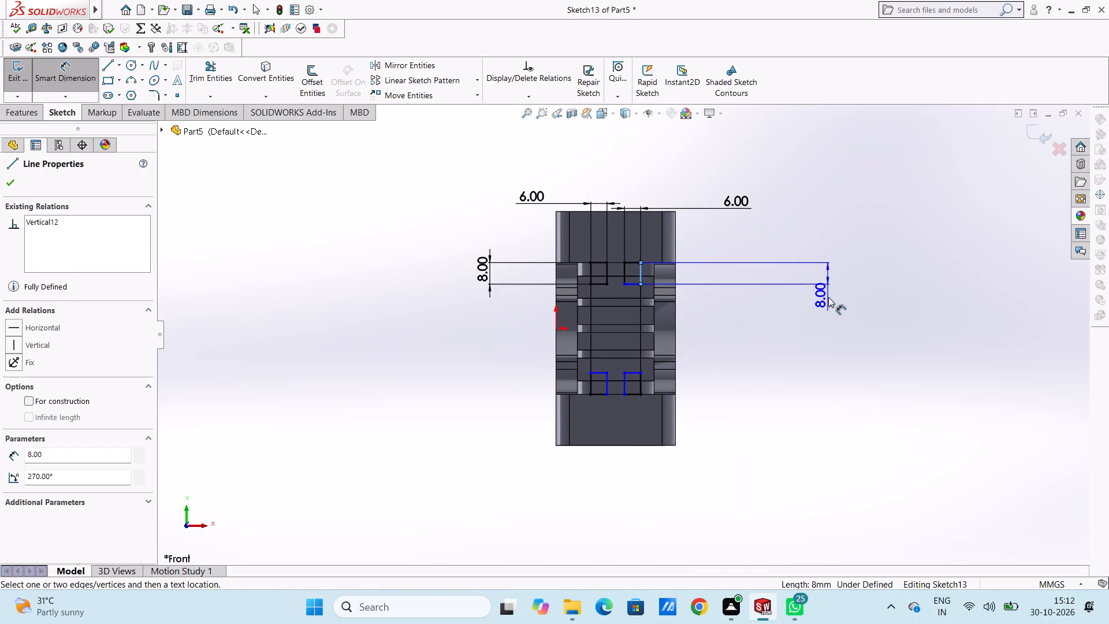
click(829, 297)
click(777, 279)
click(742, 233)
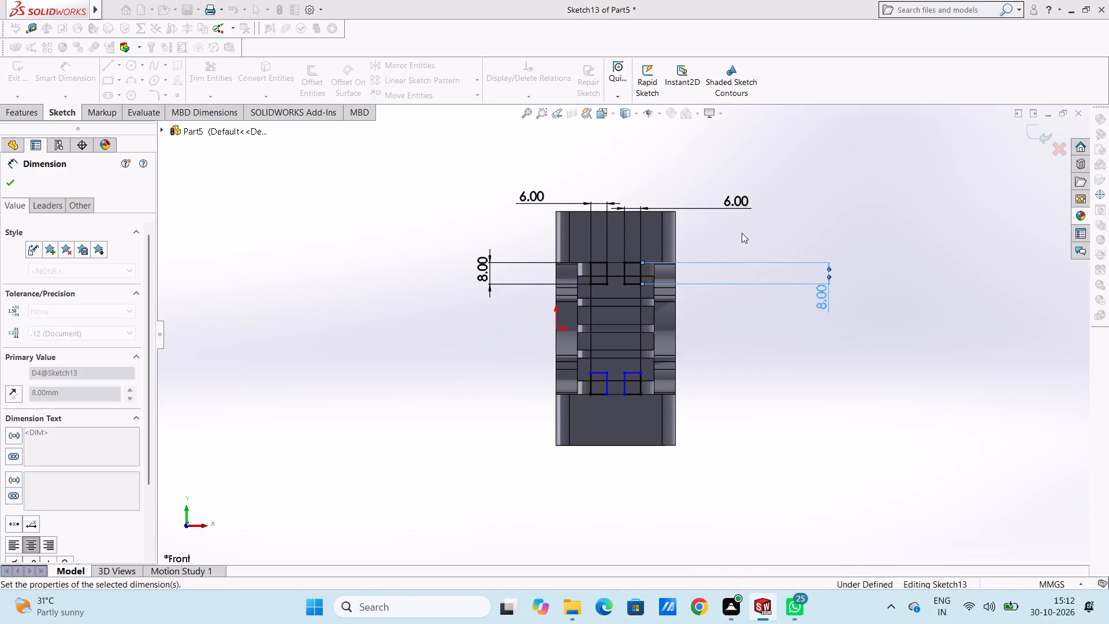
Dimension the width and height of the left rectangle on the lowest ledge.
scroll(616, 417, down, 3)
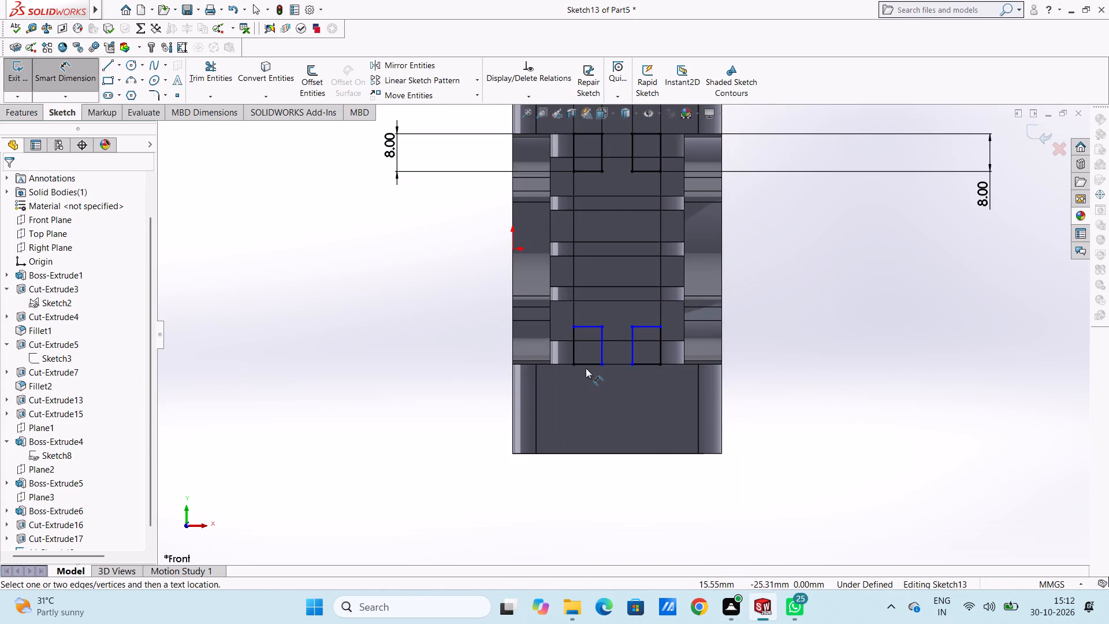
click(585, 364)
click(393, 460)
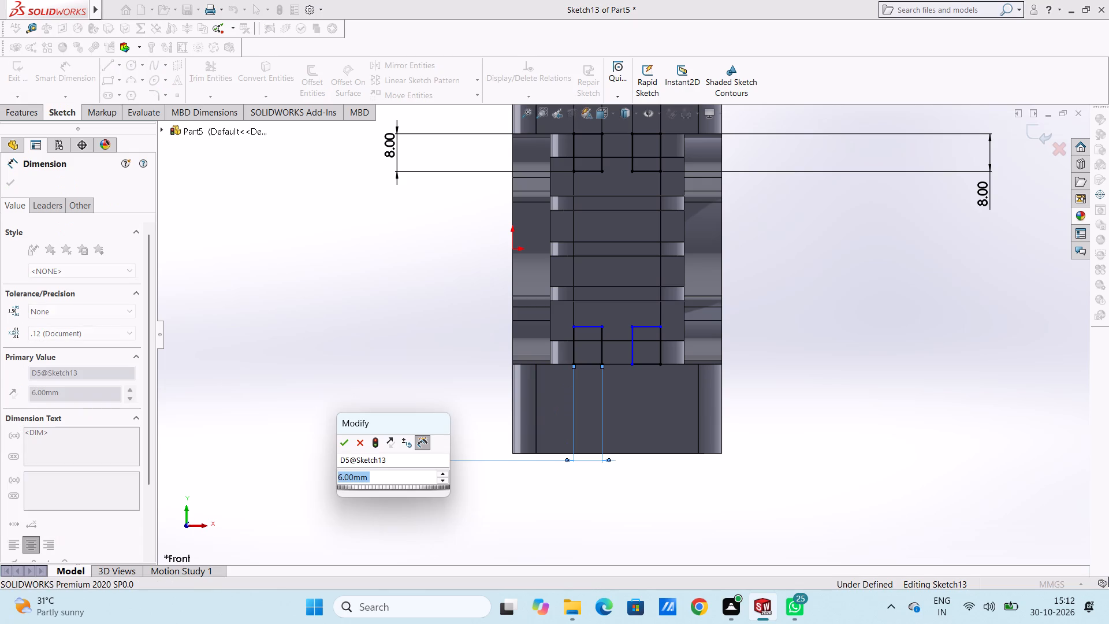
click(346, 446)
click(330, 413)
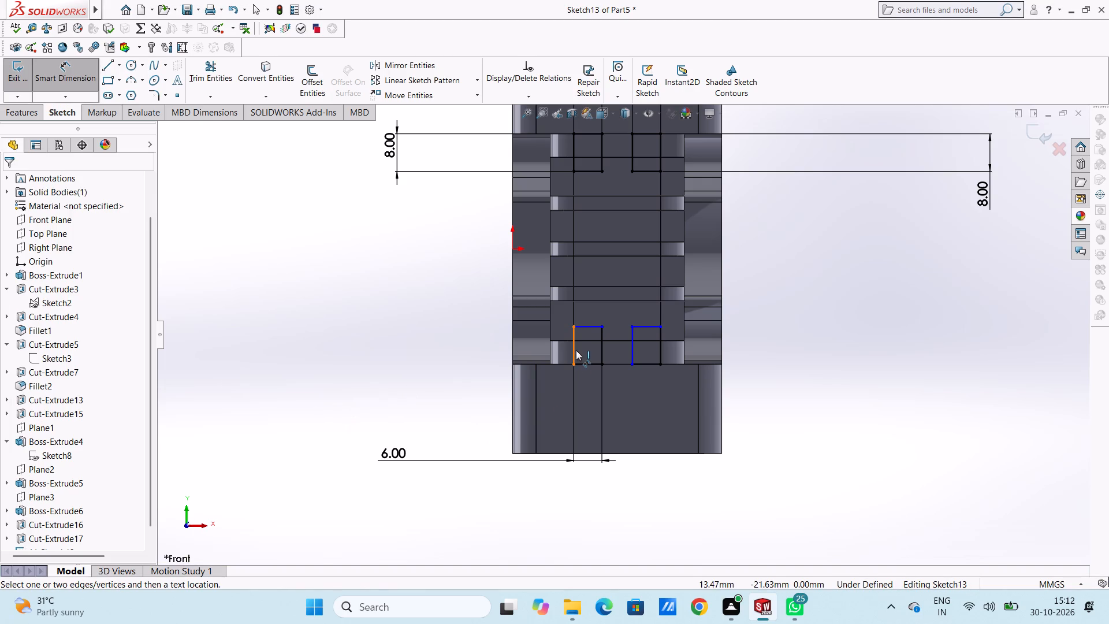
click(576, 350)
click(310, 389)
click(264, 377)
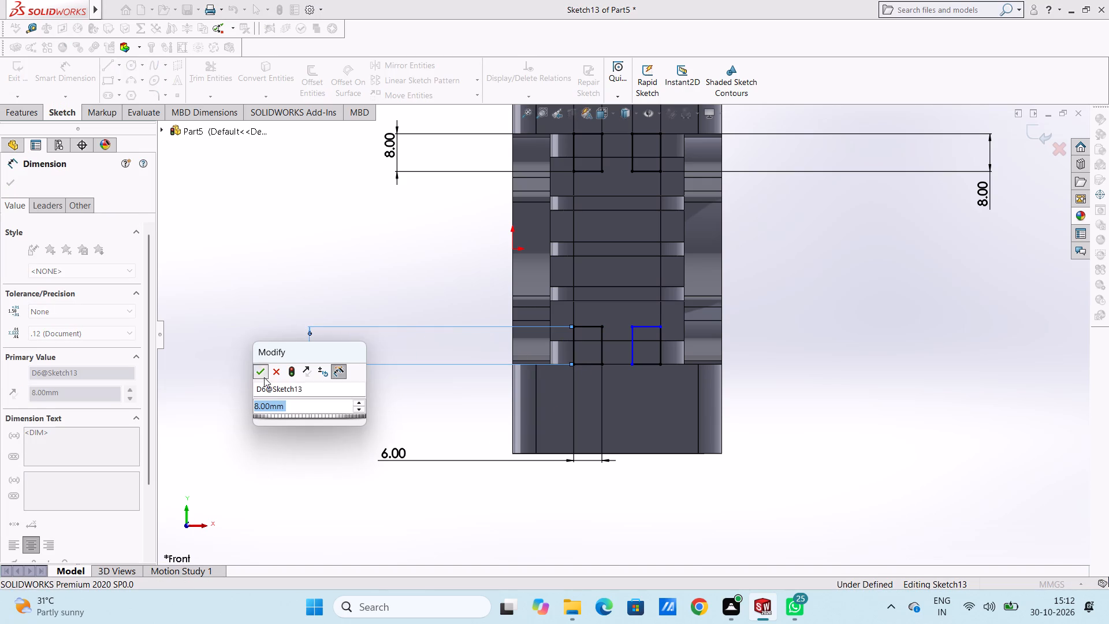
click(269, 309)
Dimension the height and width of the right rectangle on the lowest ledge.
click(662, 352)
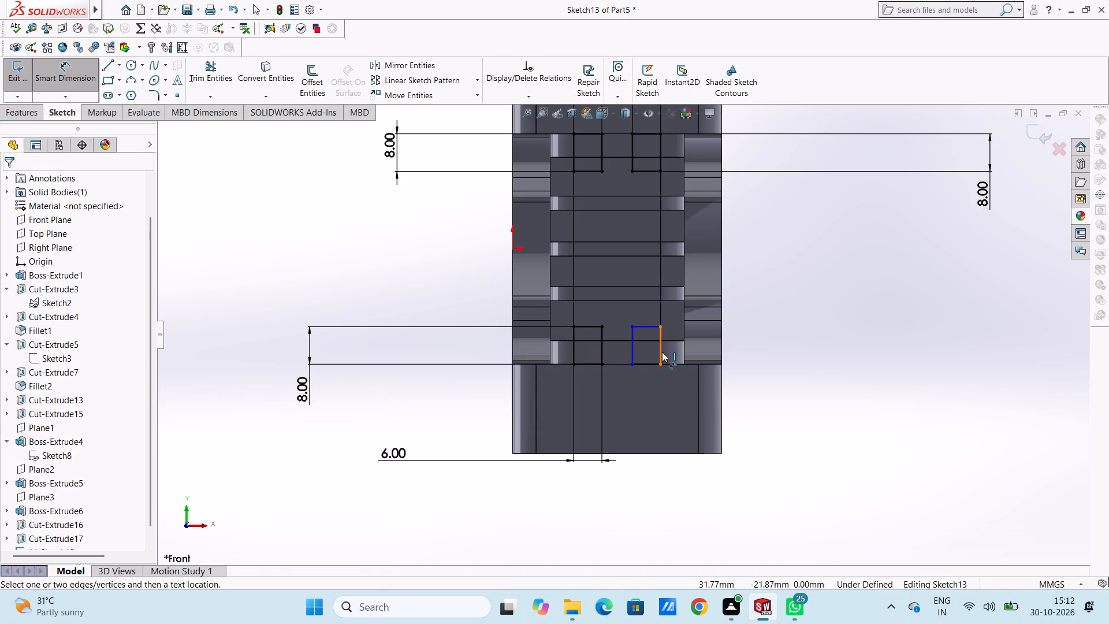
click(921, 350)
click(876, 330)
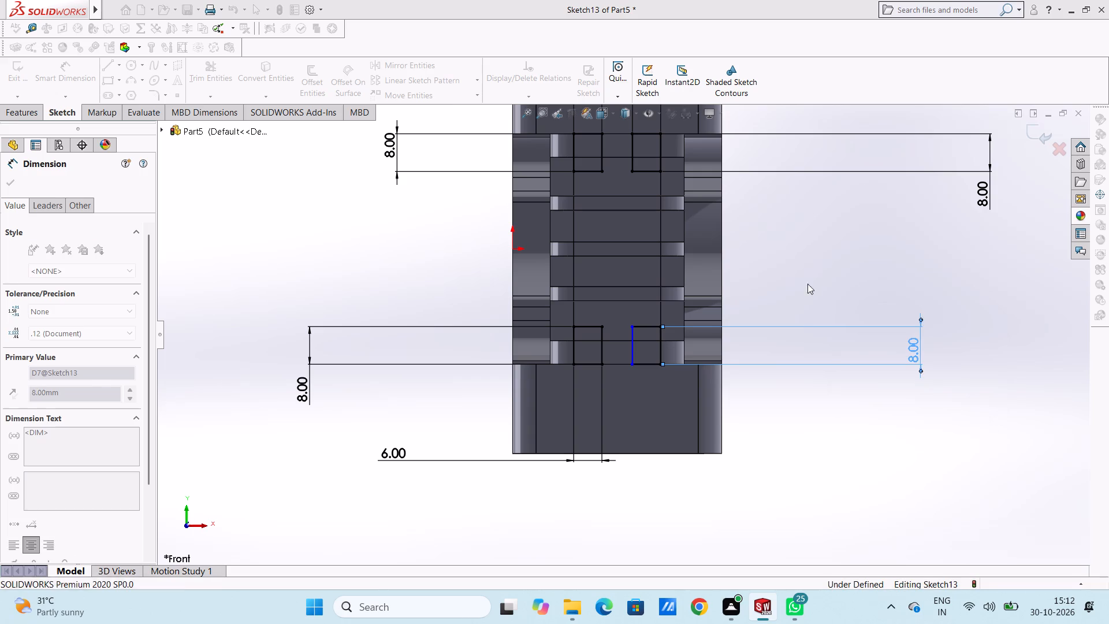
click(807, 284)
click(646, 366)
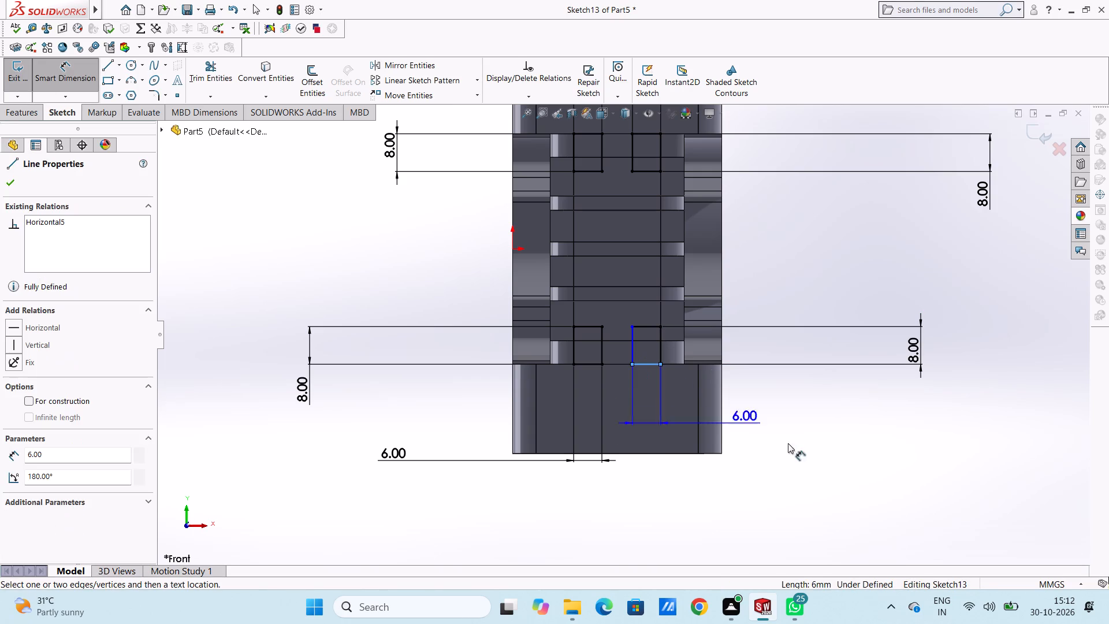
click(855, 465)
click(799, 449)
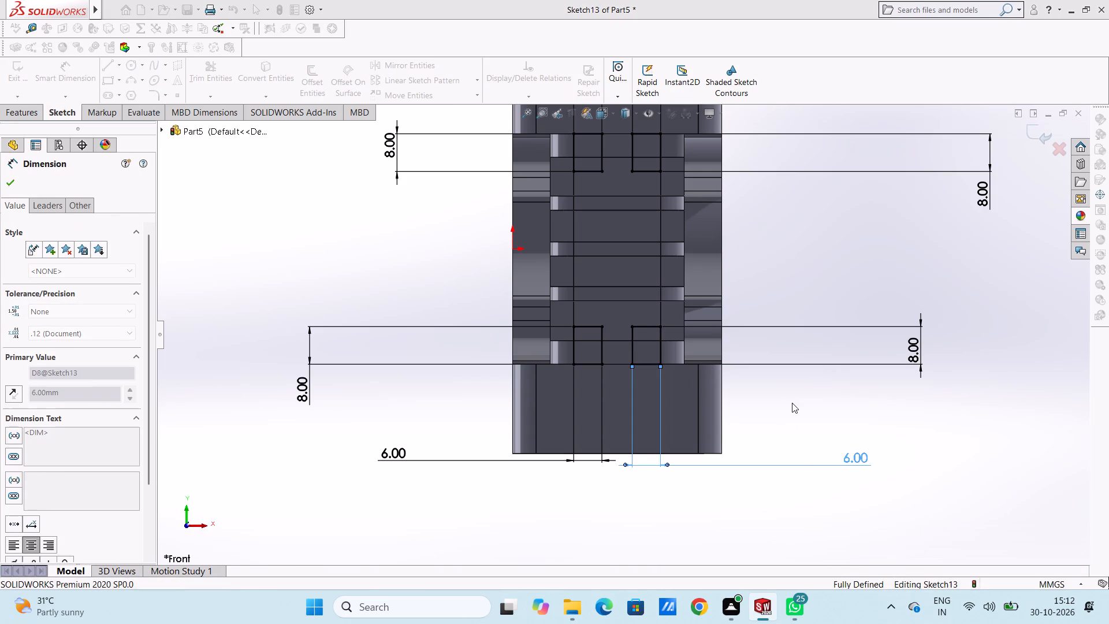
click(792, 402)
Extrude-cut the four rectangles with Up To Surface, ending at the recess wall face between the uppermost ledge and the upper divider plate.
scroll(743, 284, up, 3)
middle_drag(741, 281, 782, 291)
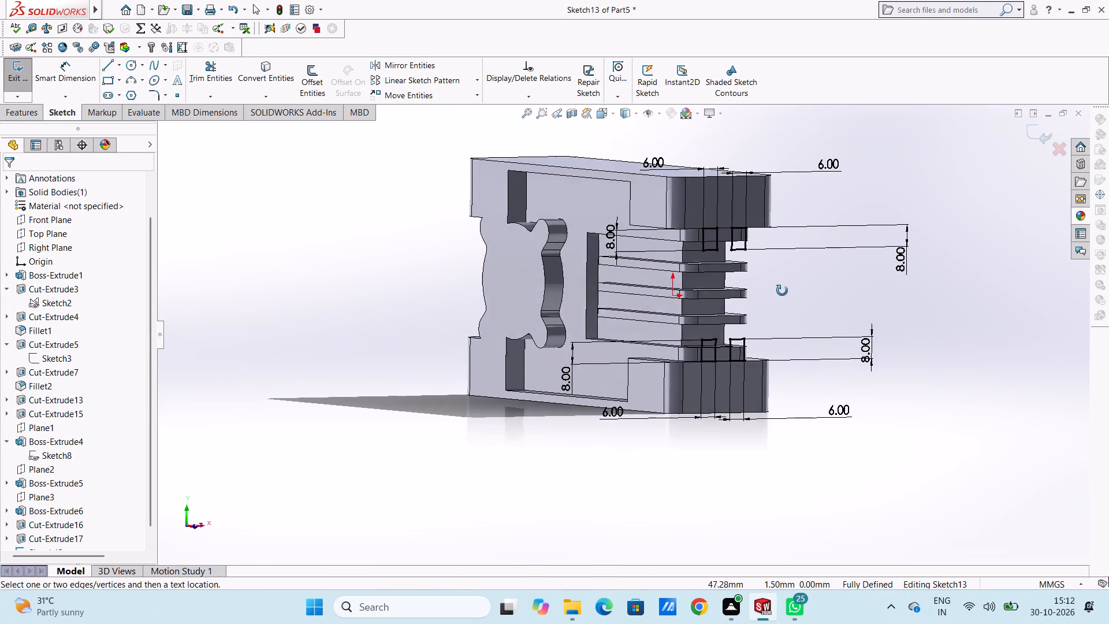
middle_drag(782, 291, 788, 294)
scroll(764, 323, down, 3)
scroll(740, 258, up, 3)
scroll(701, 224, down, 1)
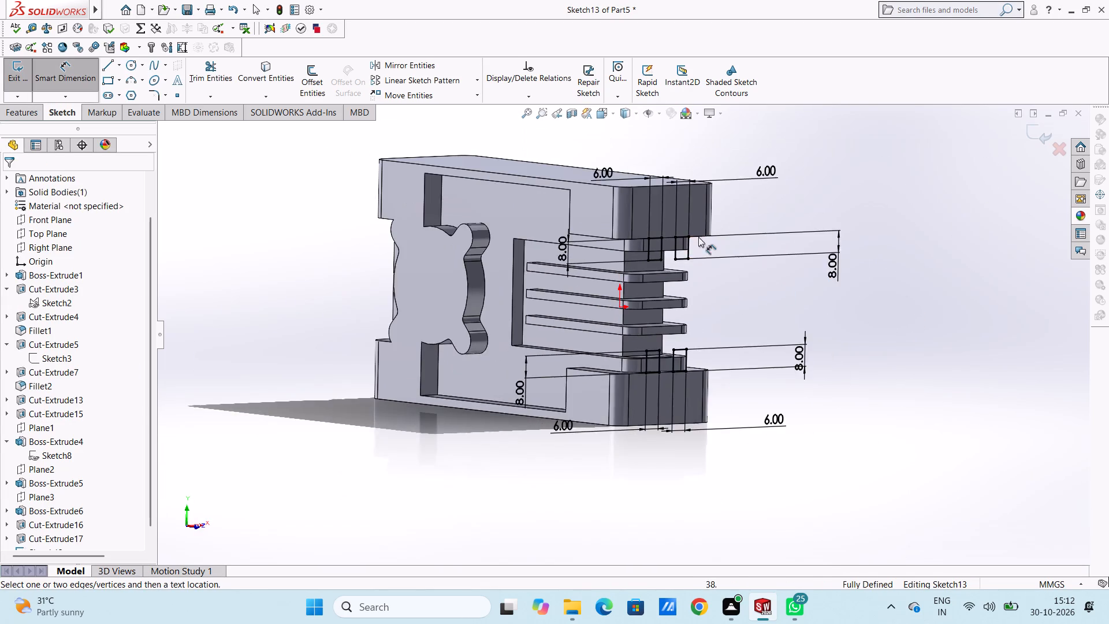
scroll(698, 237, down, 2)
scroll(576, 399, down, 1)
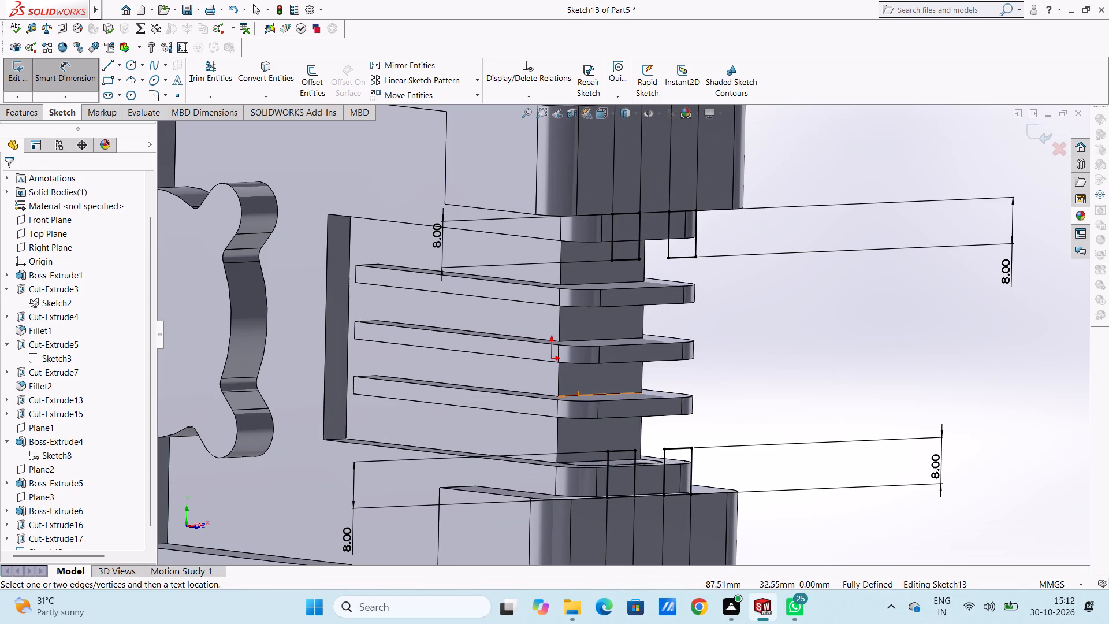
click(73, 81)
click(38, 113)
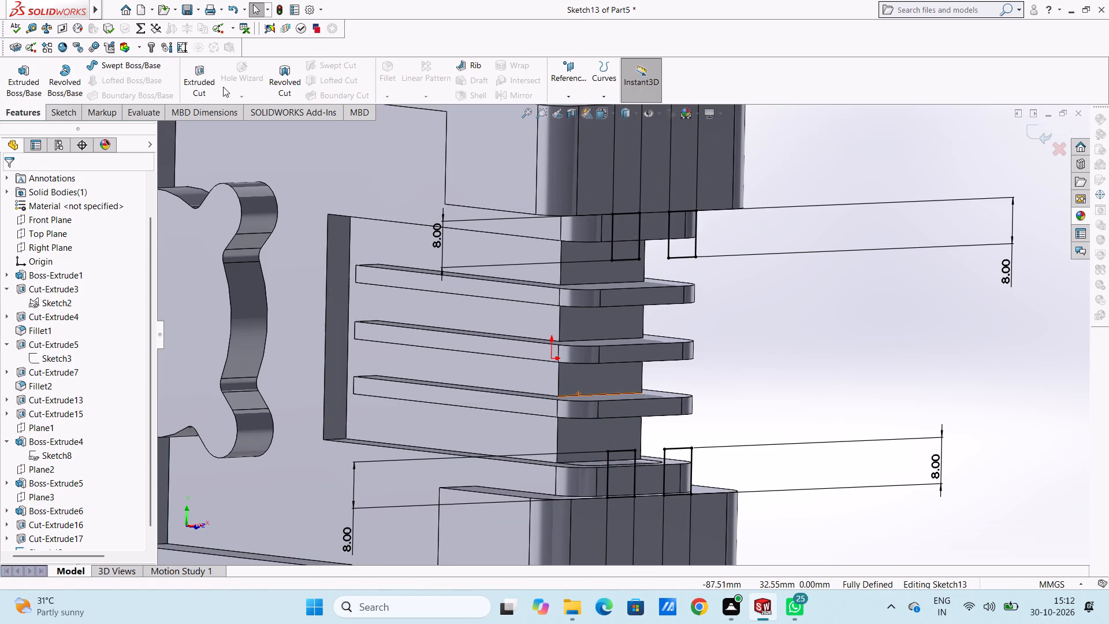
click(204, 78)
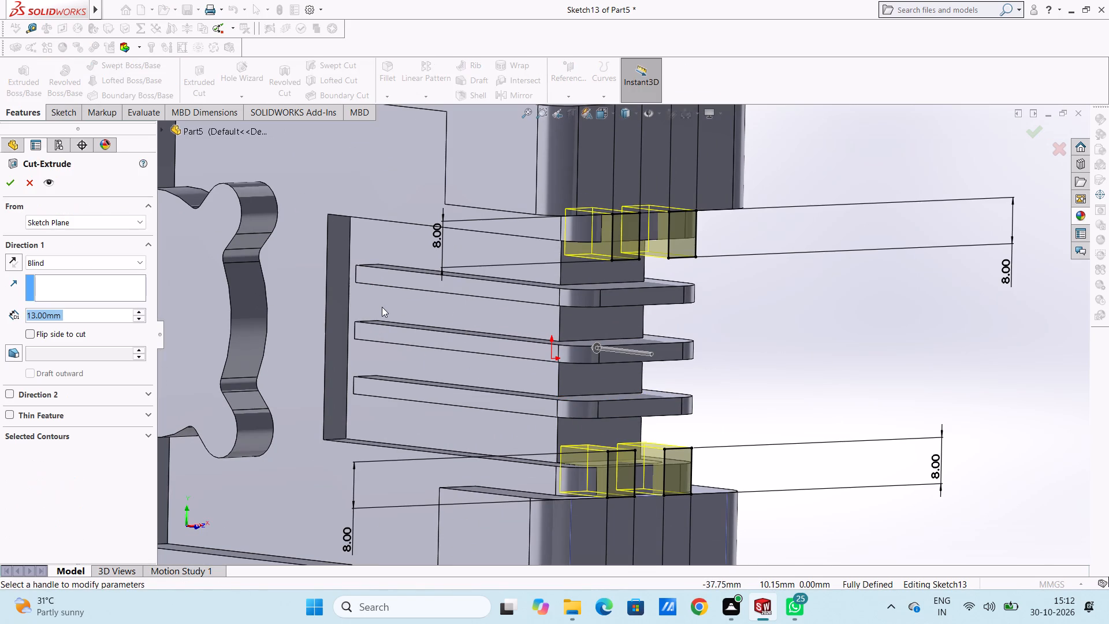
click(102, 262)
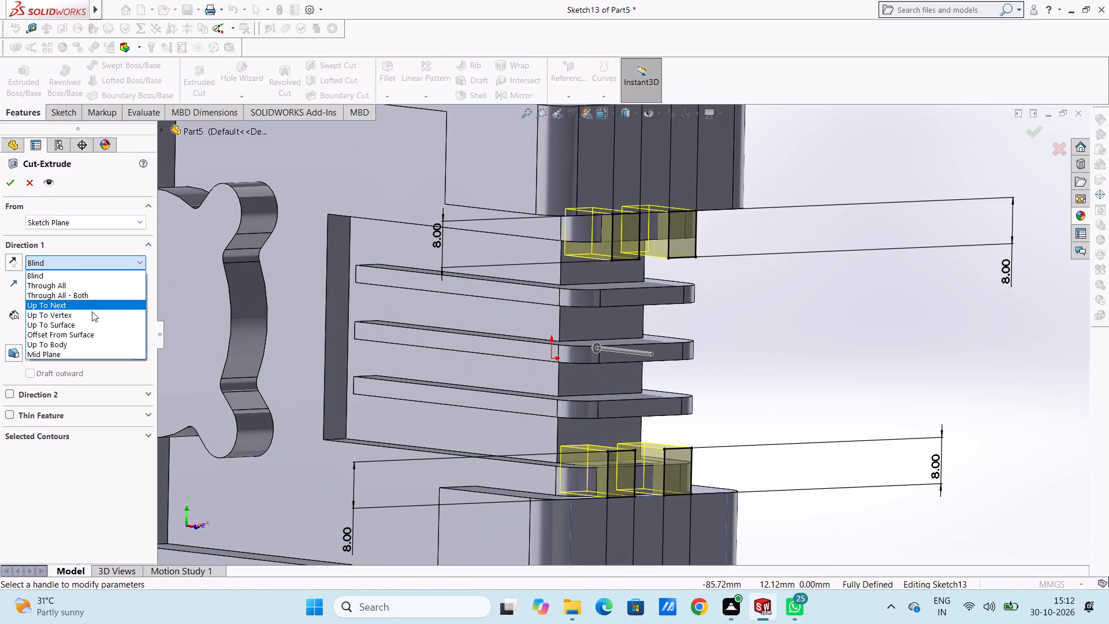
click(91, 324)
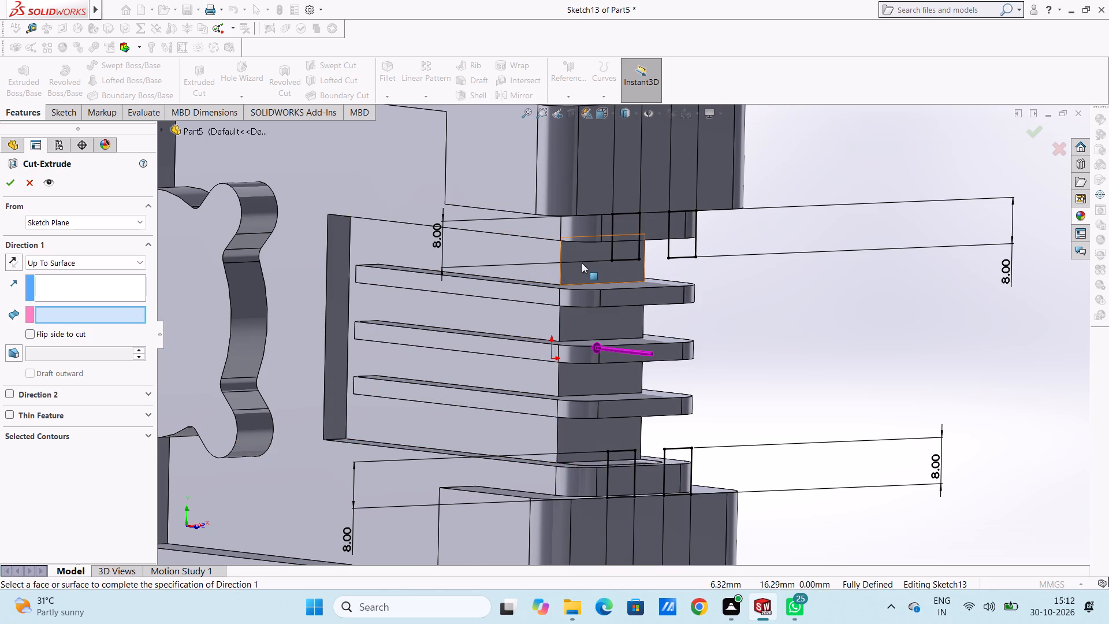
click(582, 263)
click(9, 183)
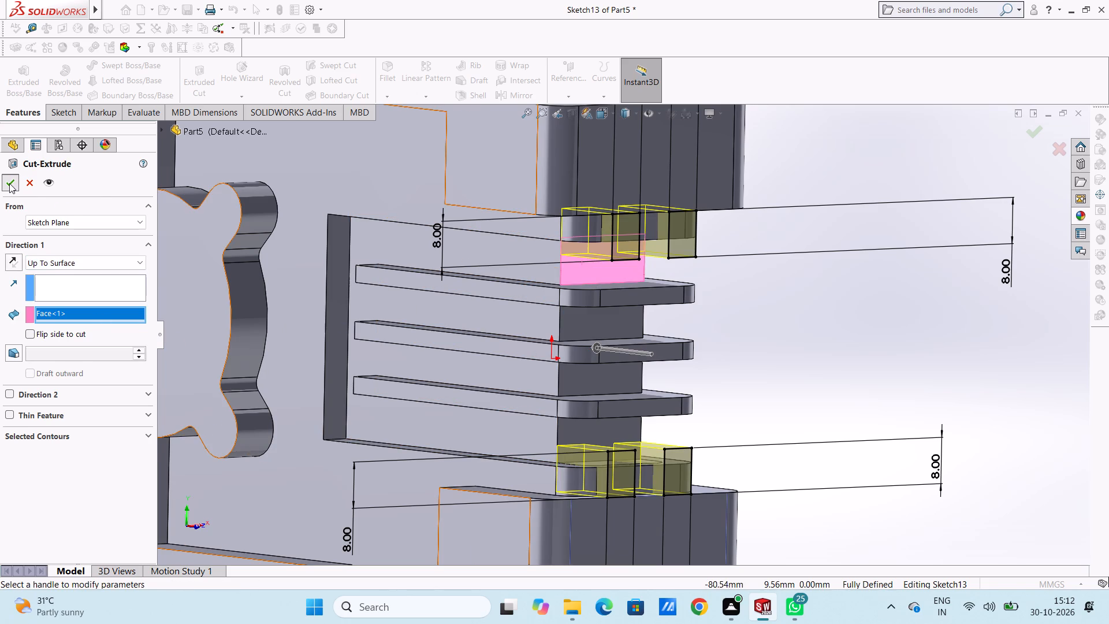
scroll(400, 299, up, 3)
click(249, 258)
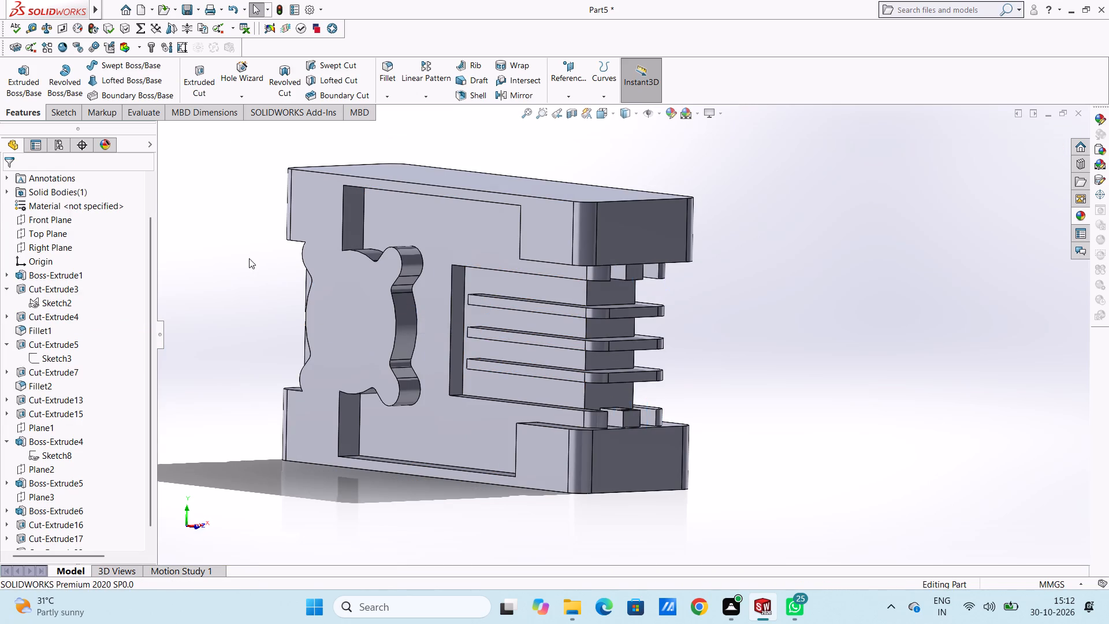
Examine the notches cut into the lowest and uppermost ledges from several angles.
middle_drag(247, 296, 202, 261)
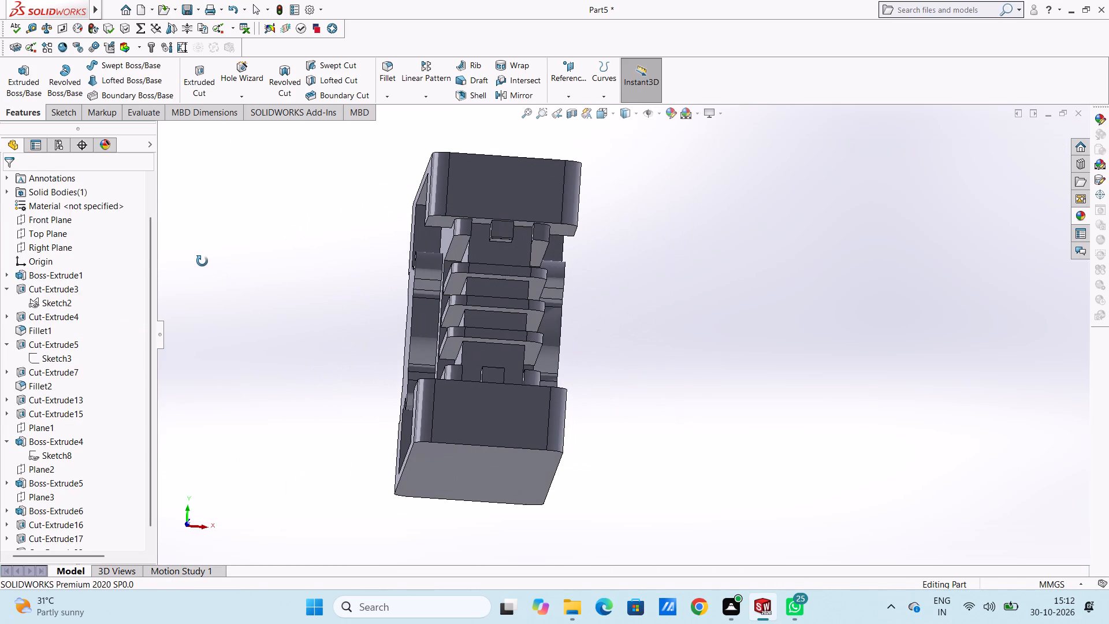
middle_drag(202, 261, 181, 304)
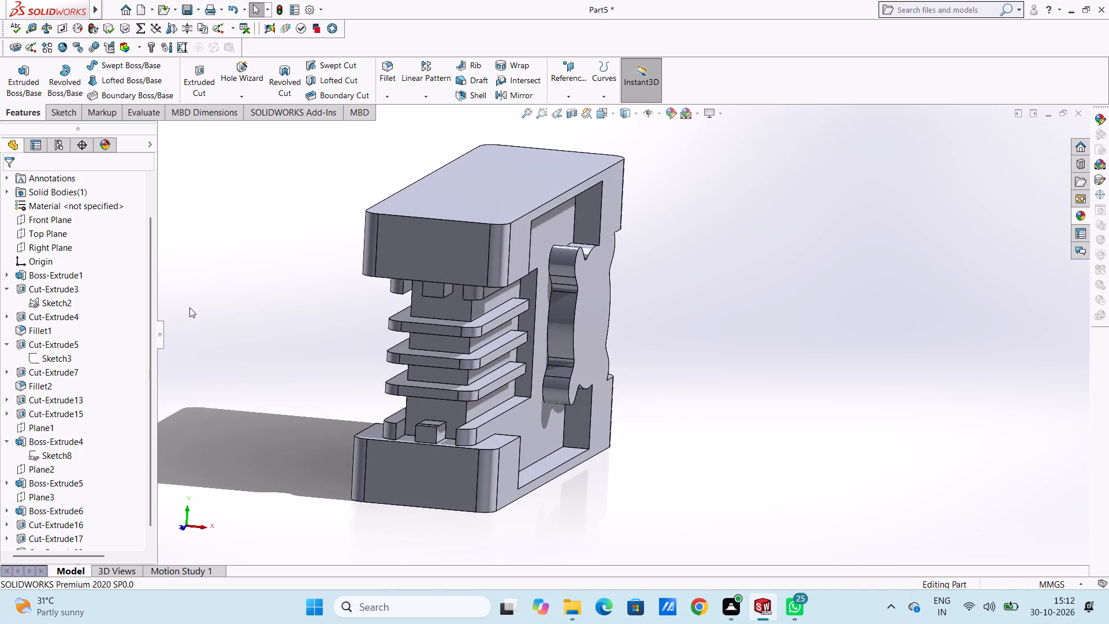
scroll(215, 307, up, 3)
middle_drag(291, 333, 282, 304)
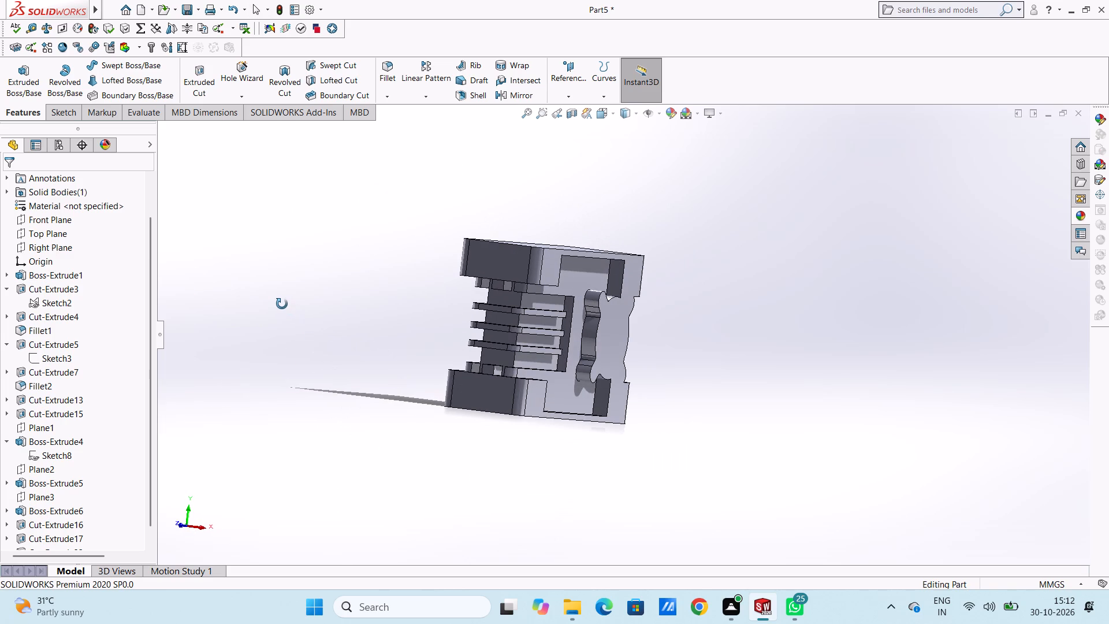
middle_drag(282, 304, 297, 331)
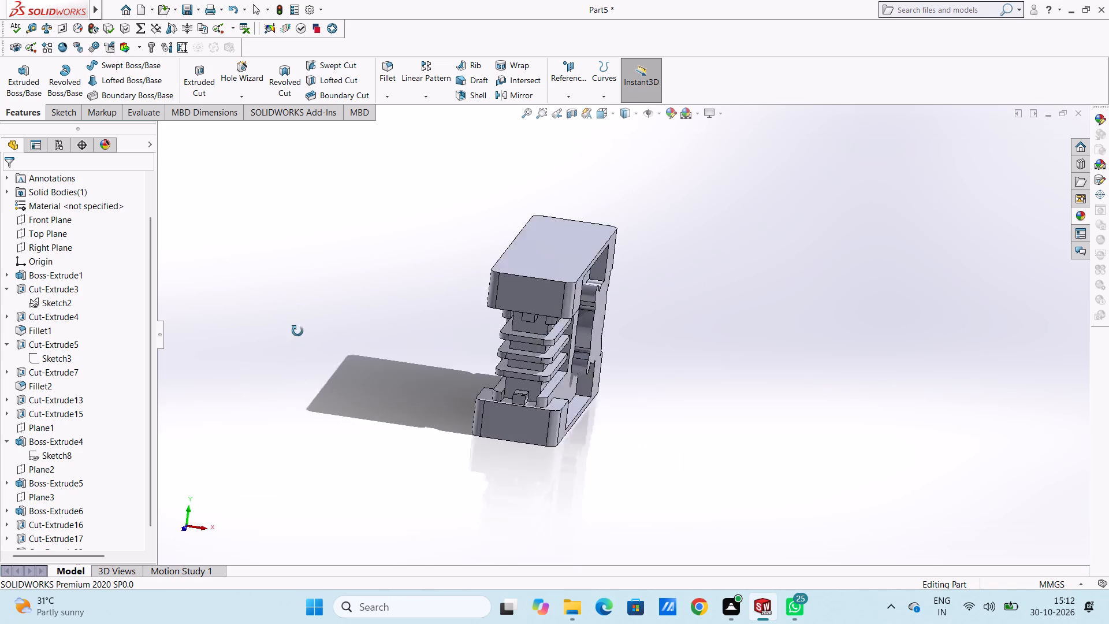
middle_drag(297, 331, 275, 350)
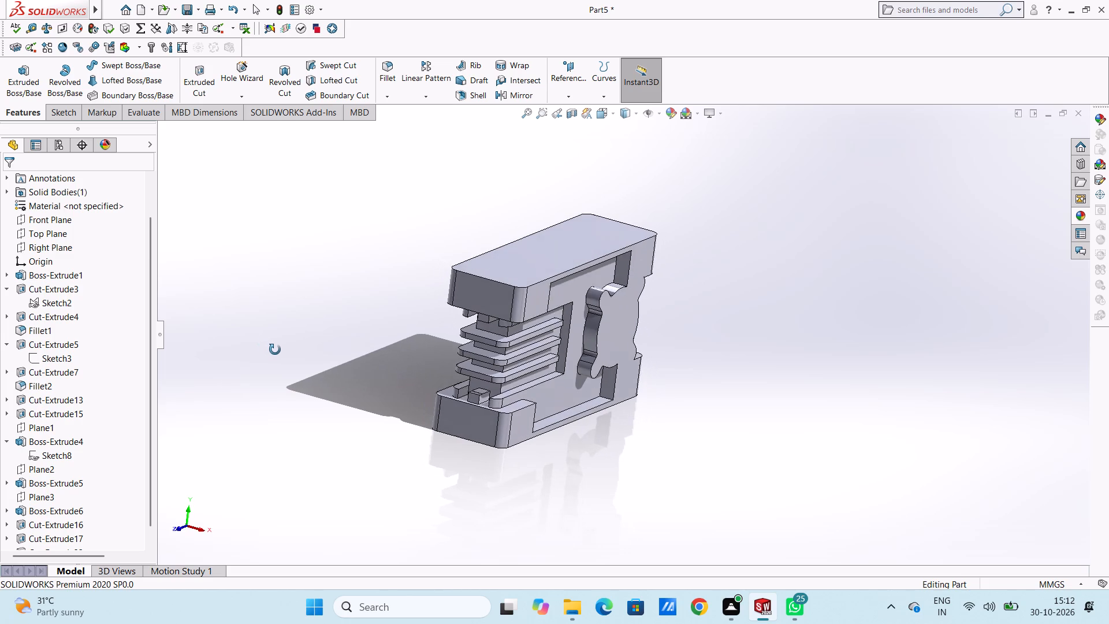
middle_drag(275, 350, 273, 350)
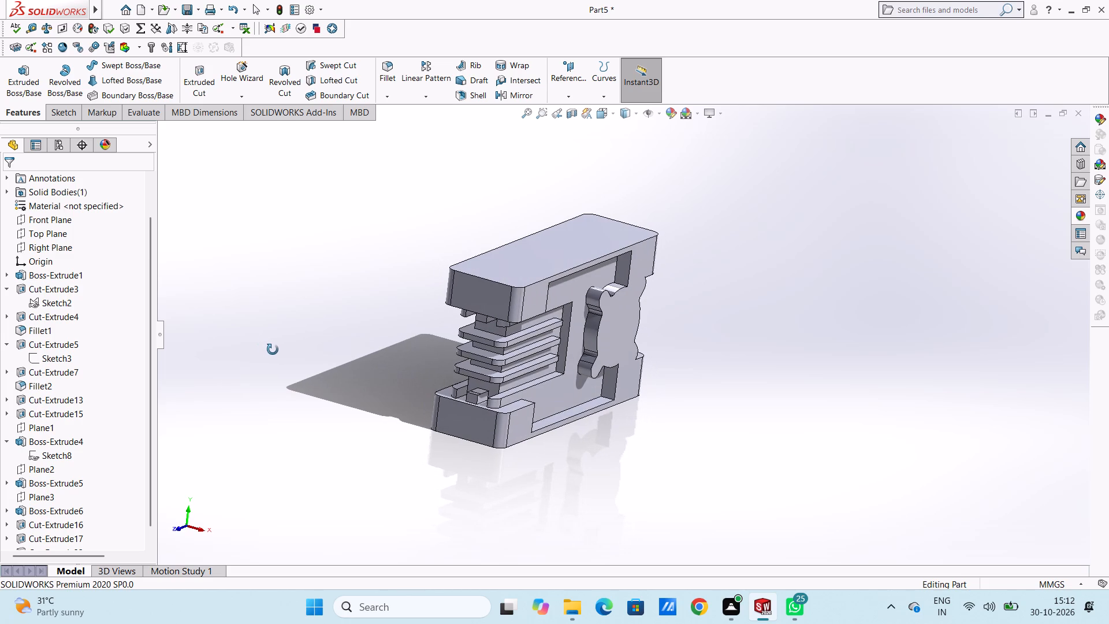
middle_drag(273, 350, 276, 335)
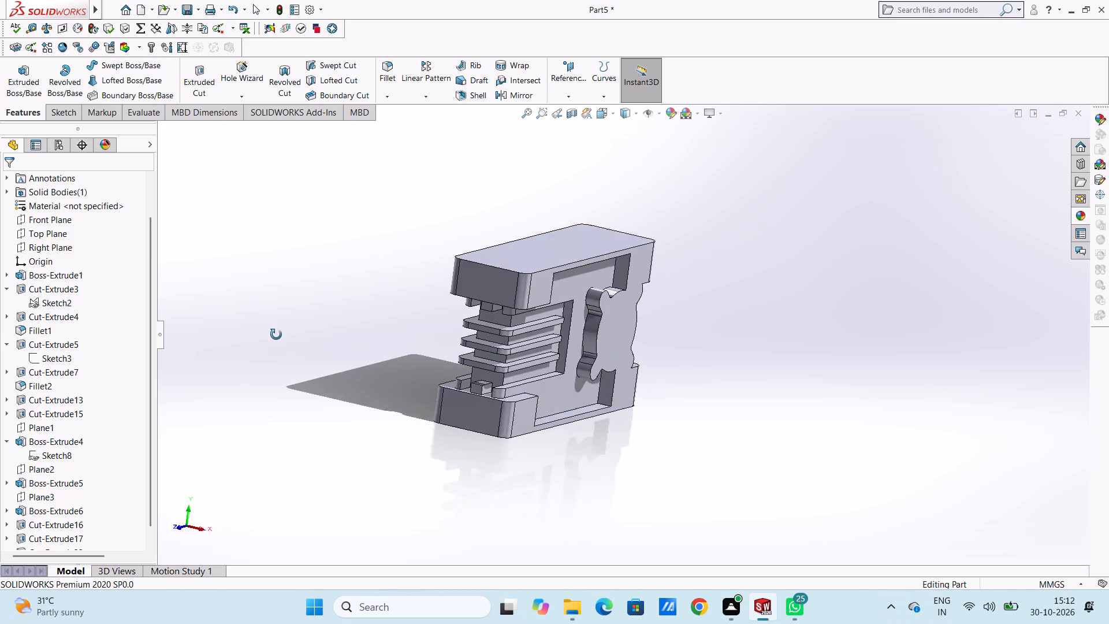
middle_drag(276, 335, 237, 221)
middle_drag(266, 310, 331, 288)
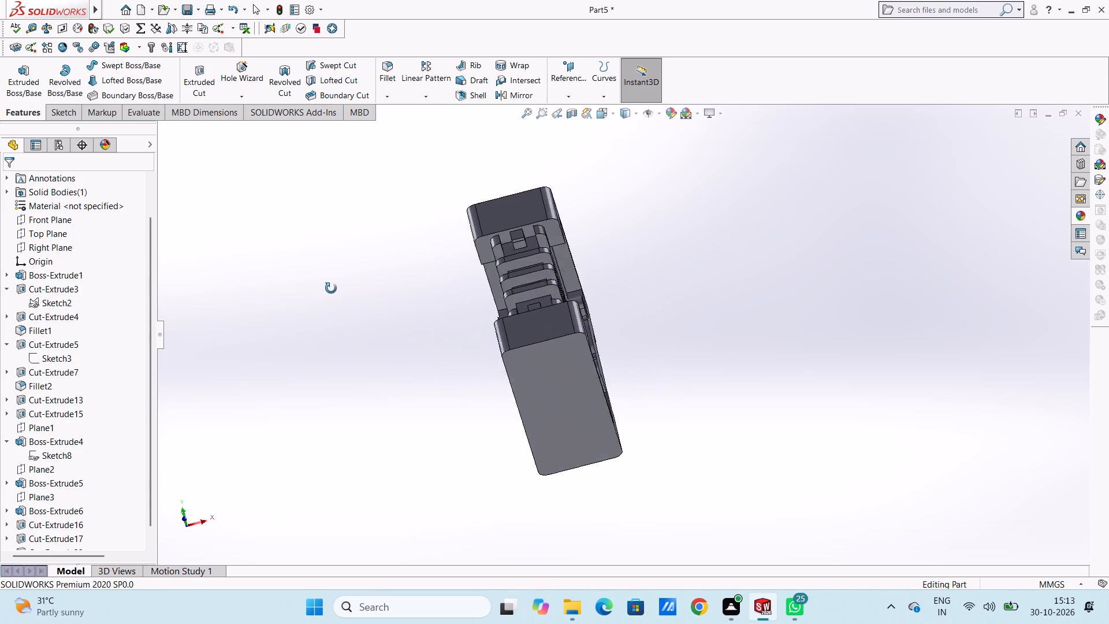
middle_drag(331, 288, 311, 457)
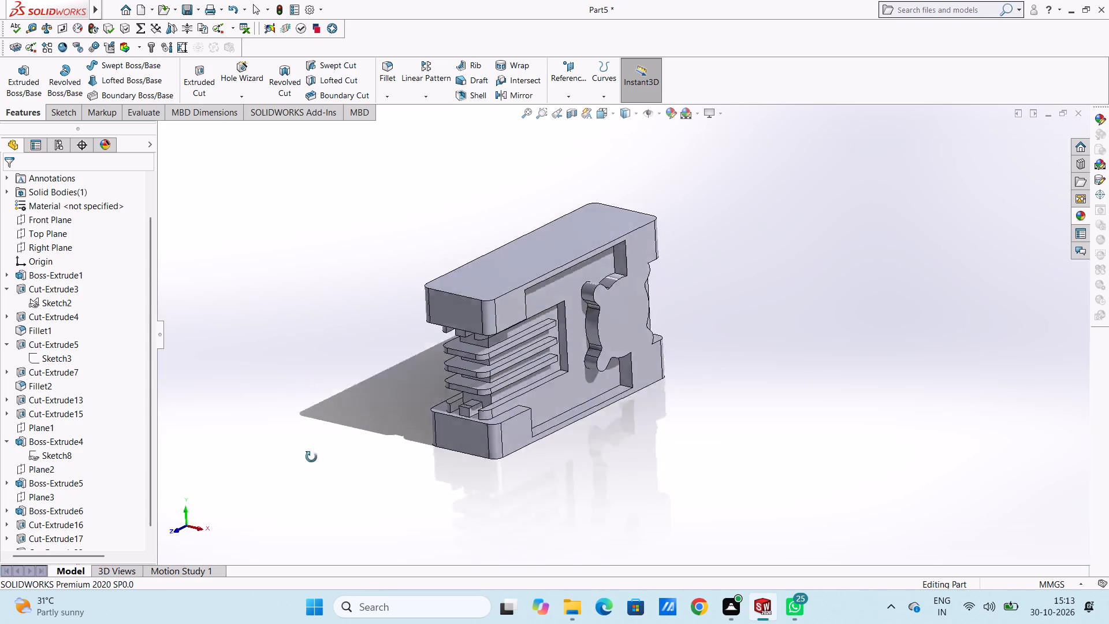
middle_drag(311, 457, 303, 444)
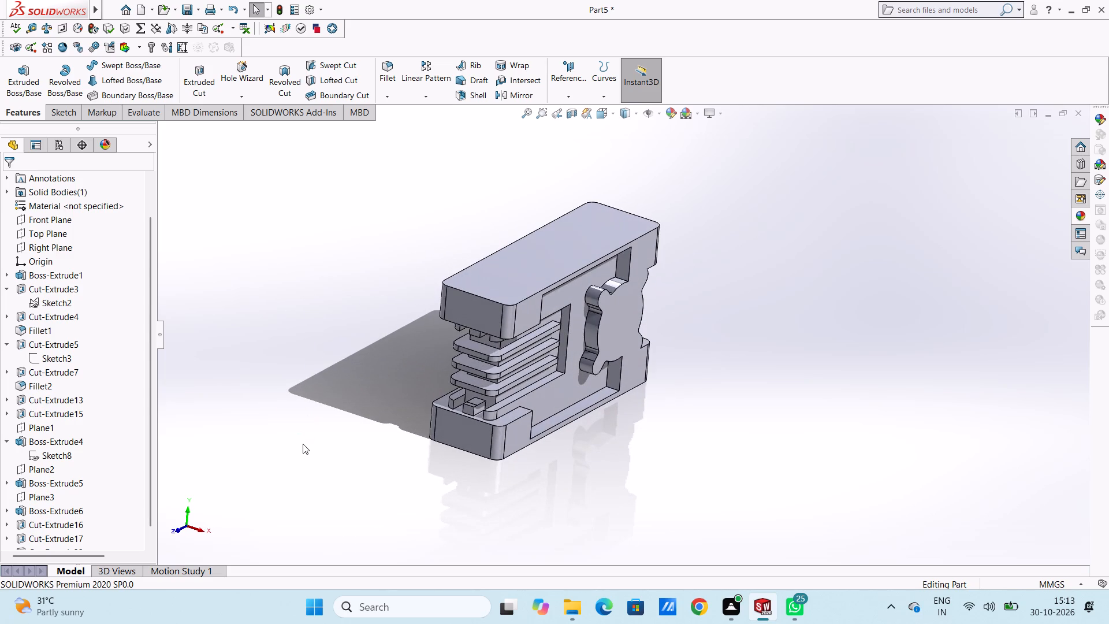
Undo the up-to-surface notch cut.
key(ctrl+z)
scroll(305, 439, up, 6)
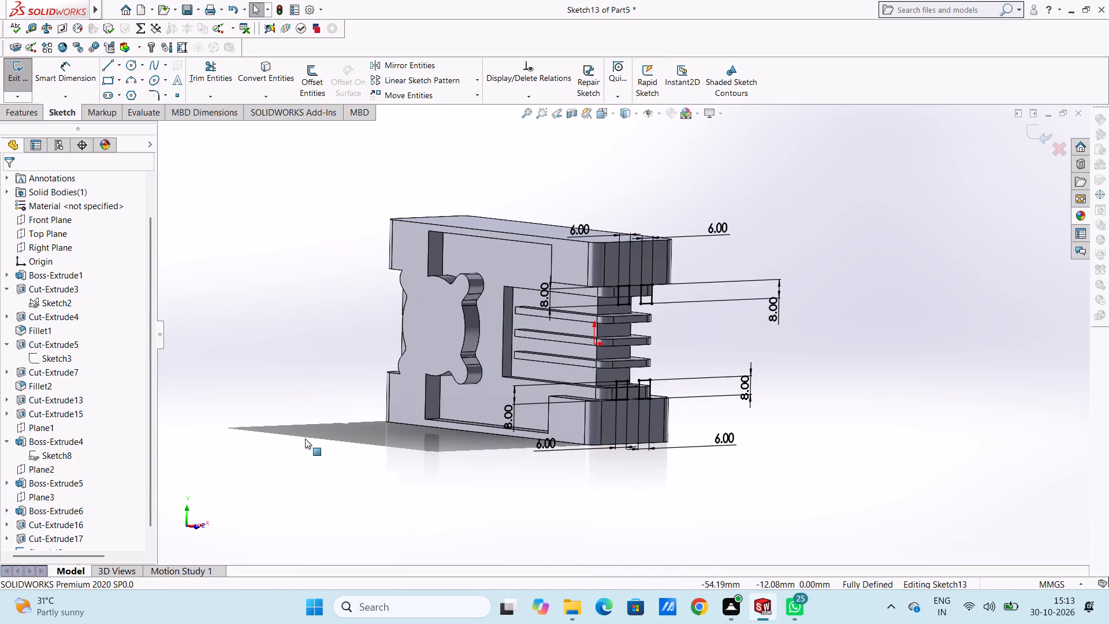
Extrude-cut the four ledge rectangles of Sketch13 with a Blind depth of 13 mm.
click(28, 108)
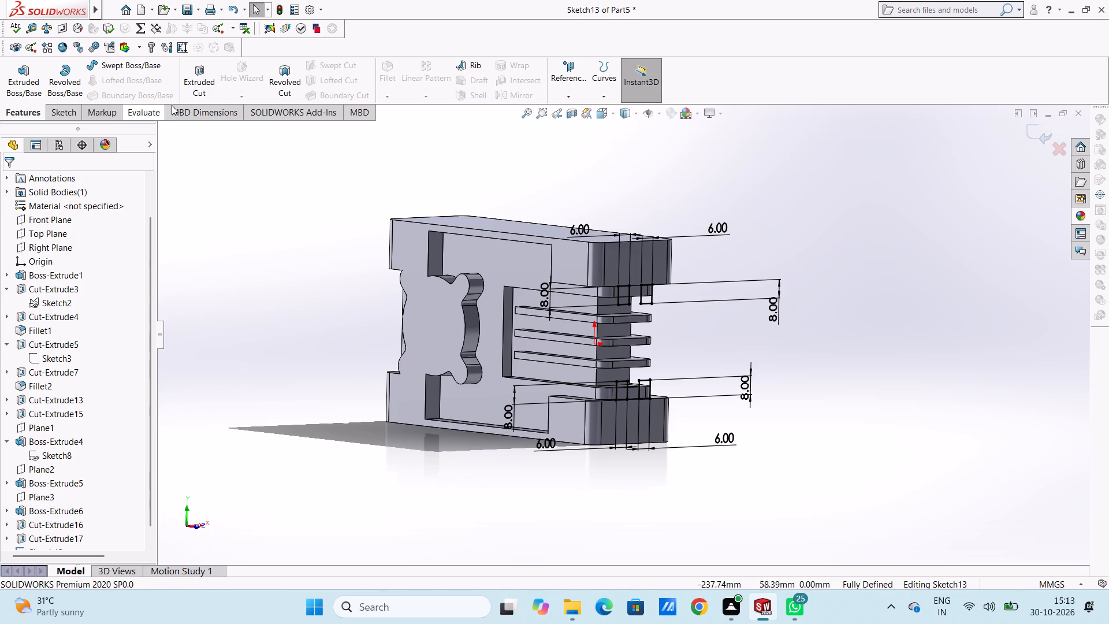
click(198, 77)
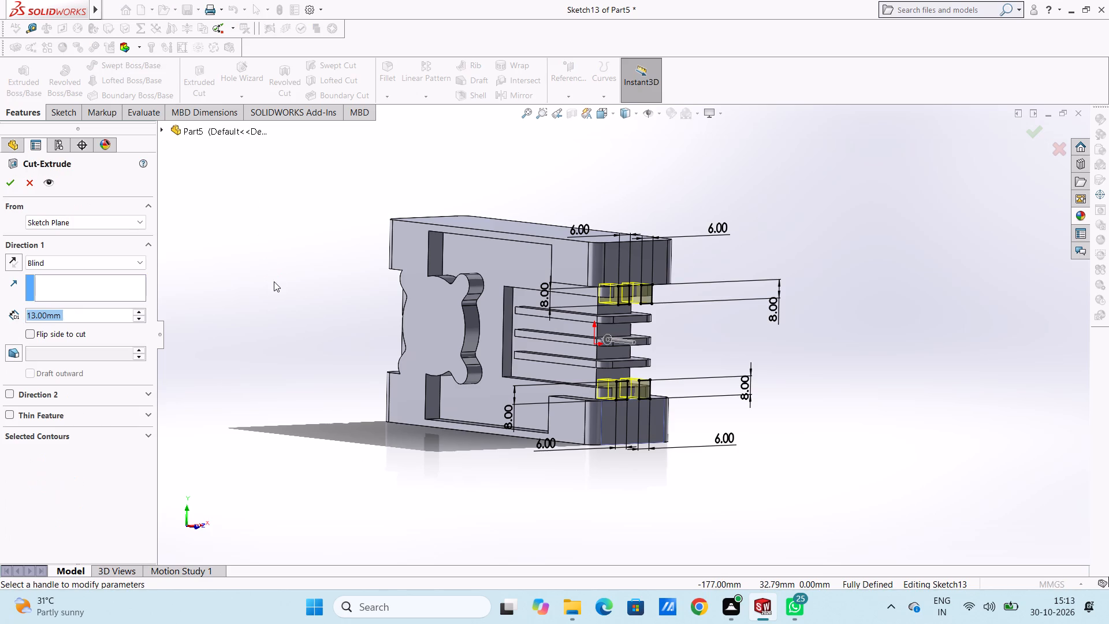
click(9, 183)
click(226, 257)
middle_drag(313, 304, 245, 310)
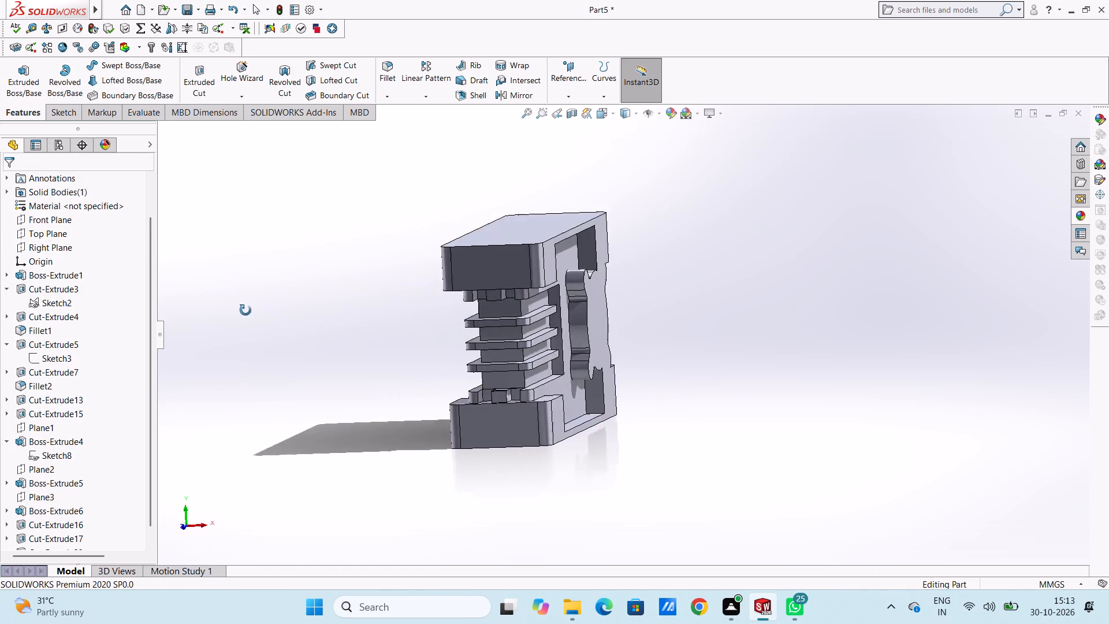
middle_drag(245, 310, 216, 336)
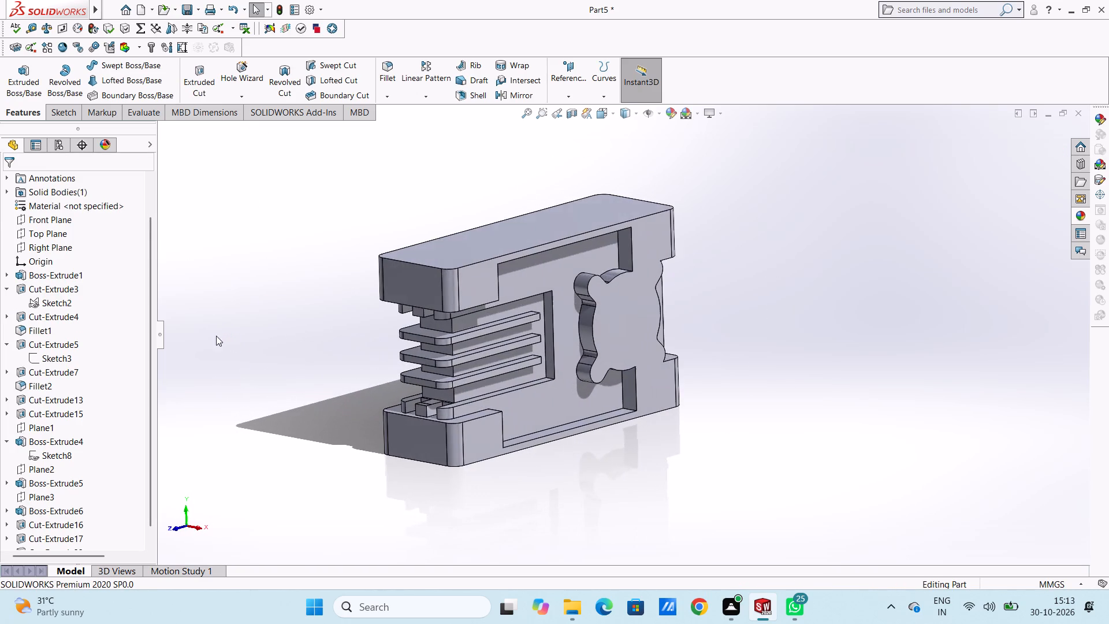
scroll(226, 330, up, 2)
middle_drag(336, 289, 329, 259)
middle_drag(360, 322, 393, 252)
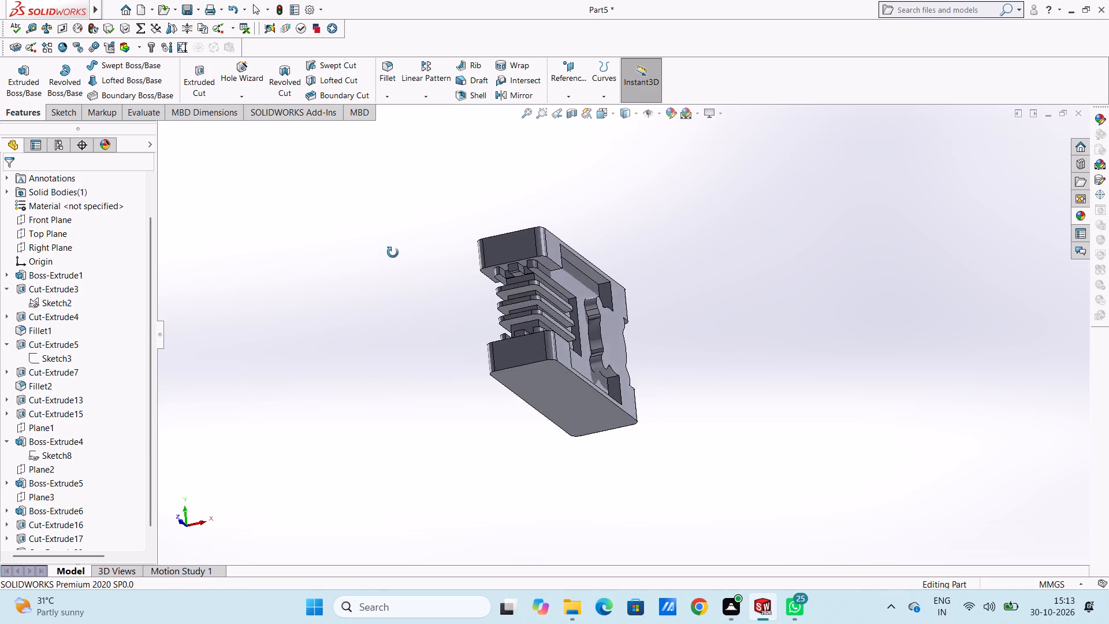
Open a new sketch on the block's flat top face, viewed straight from above.
middle_drag(393, 252, 360, 369)
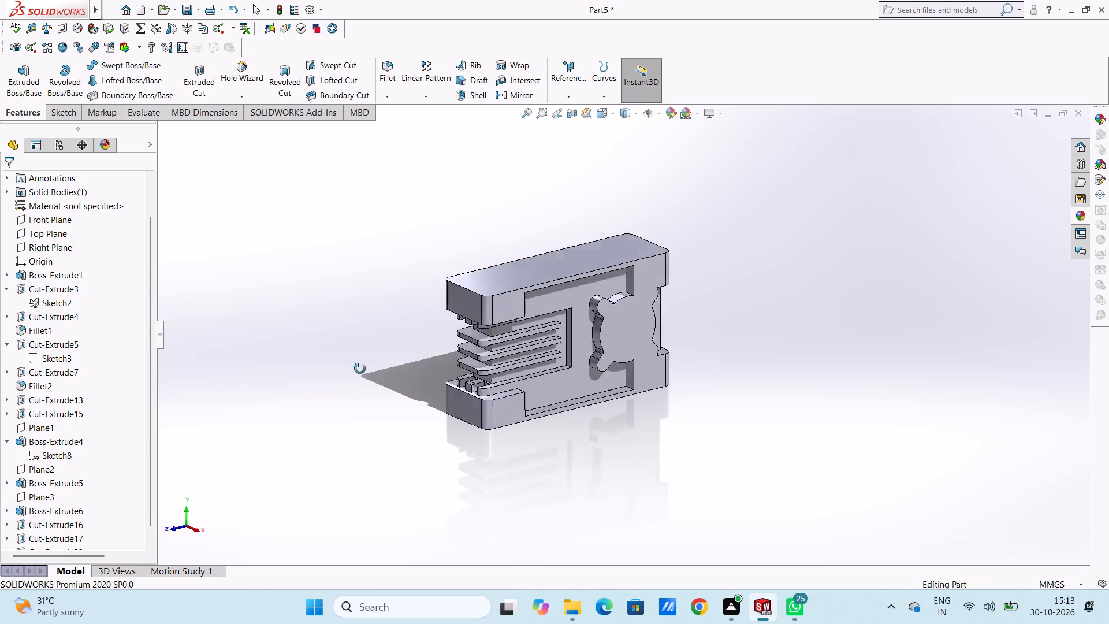
middle_drag(360, 369, 351, 386)
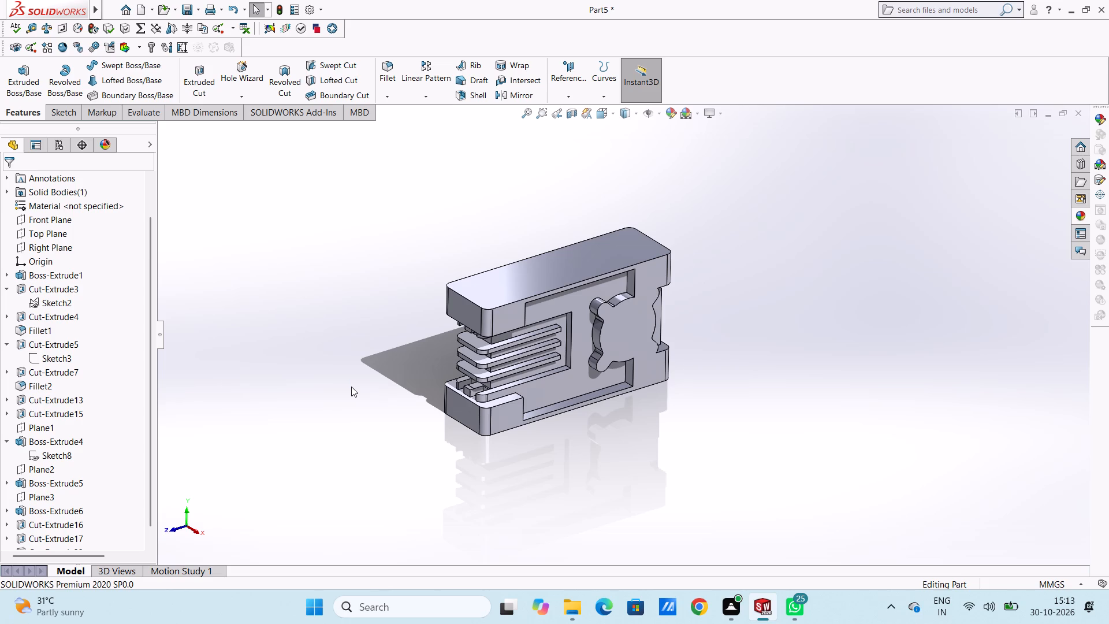
key(ctrl+5)
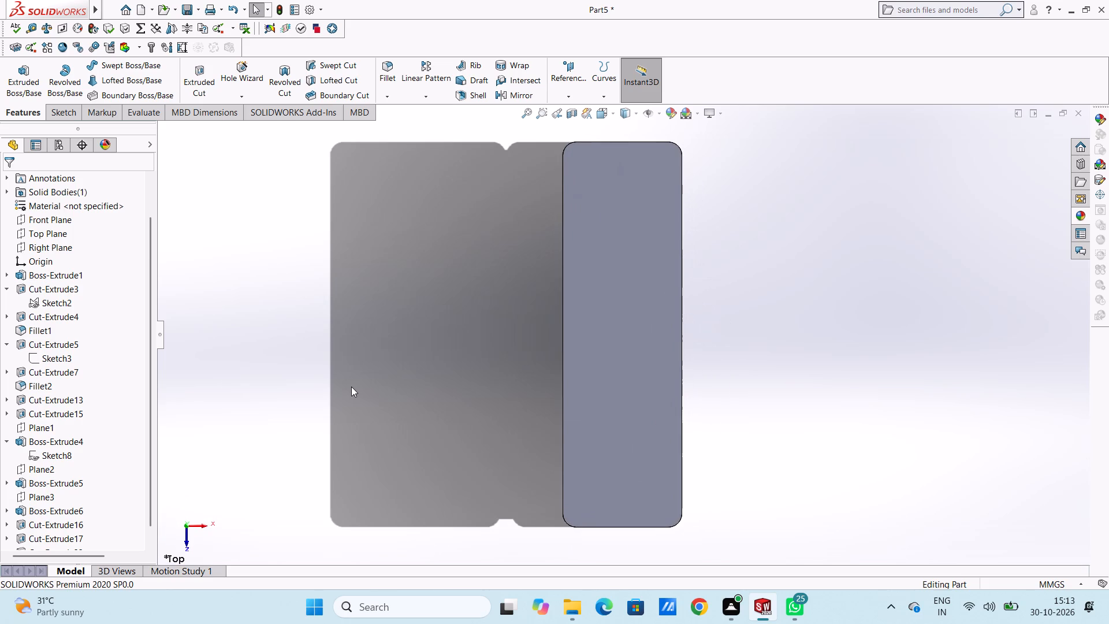
scroll(634, 435, up, 4)
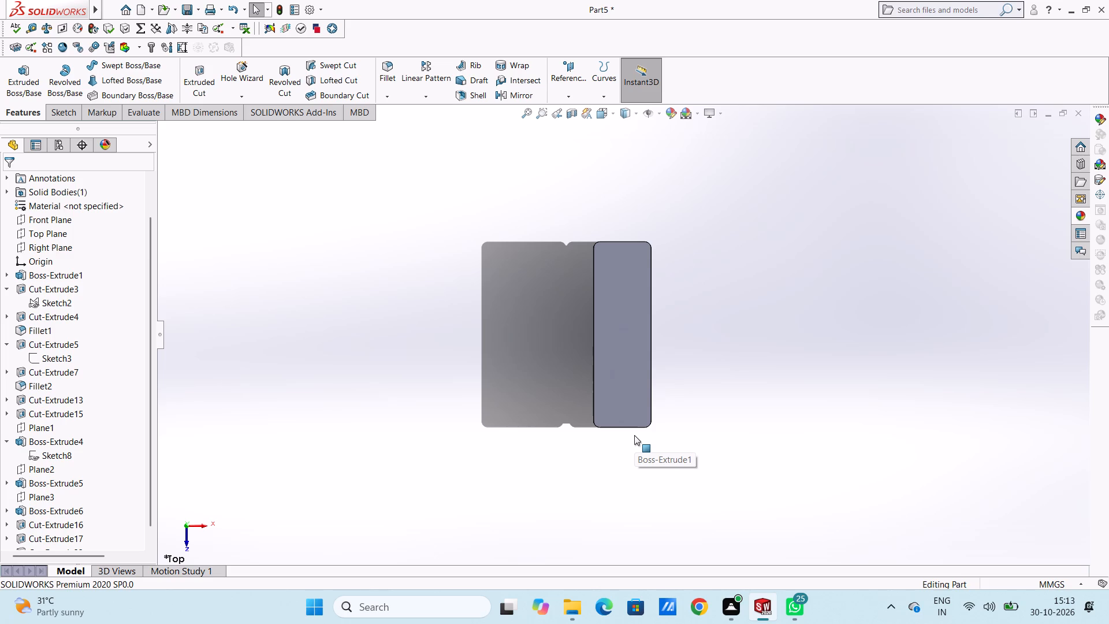
click(621, 405)
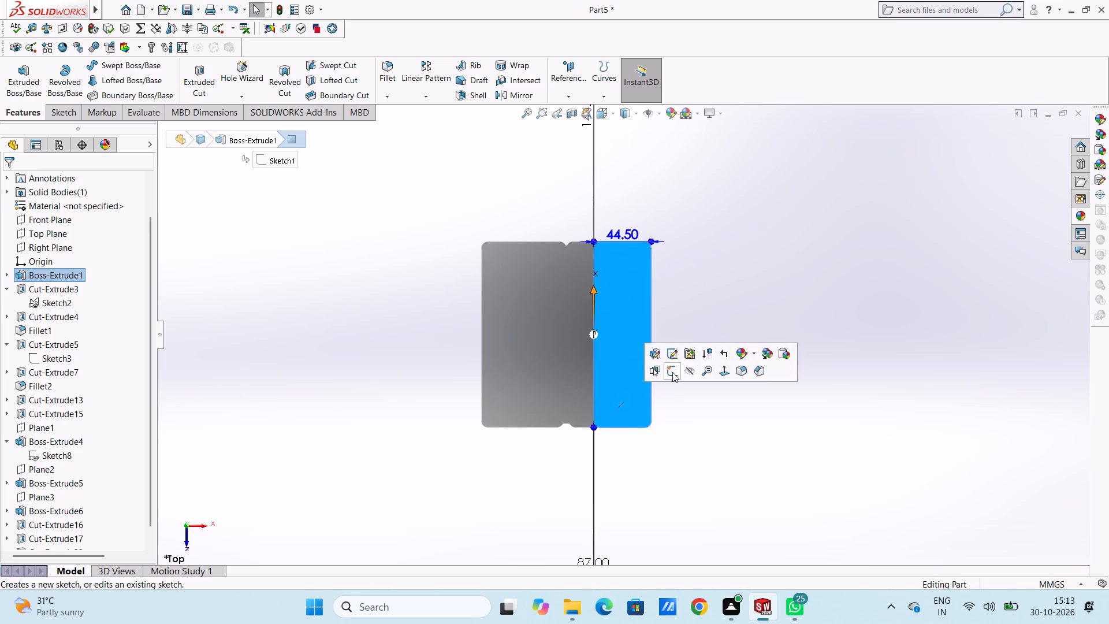
click(674, 370)
click(683, 397)
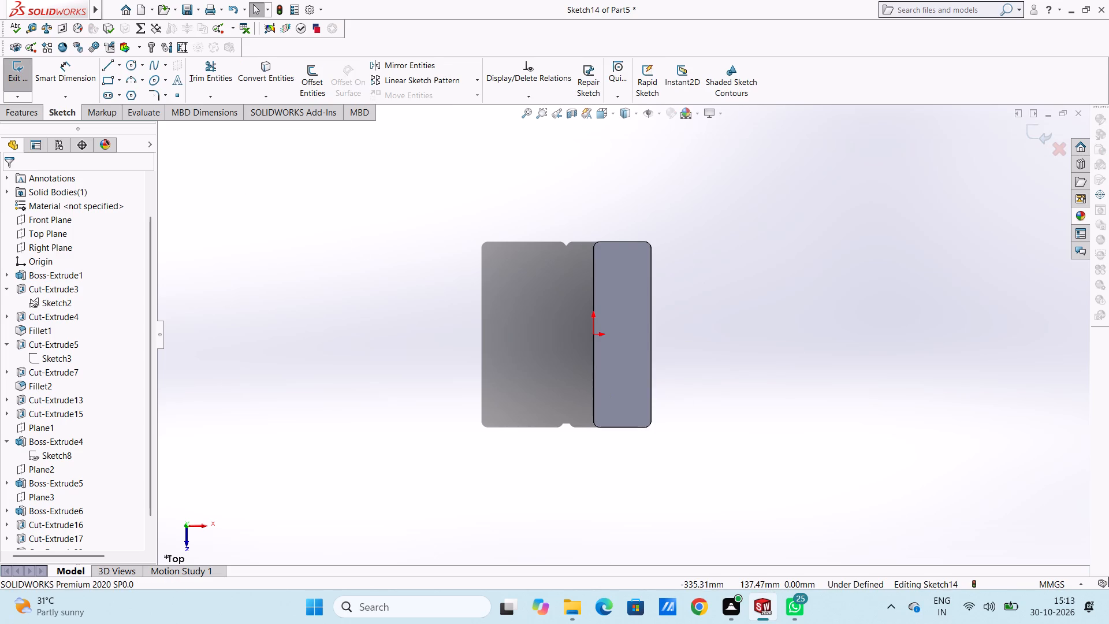
Sketch two circles of 6 mm radius, level with each other and centred on the two opposite long edges near the front end.
click(131, 69)
scroll(624, 408, down, 3)
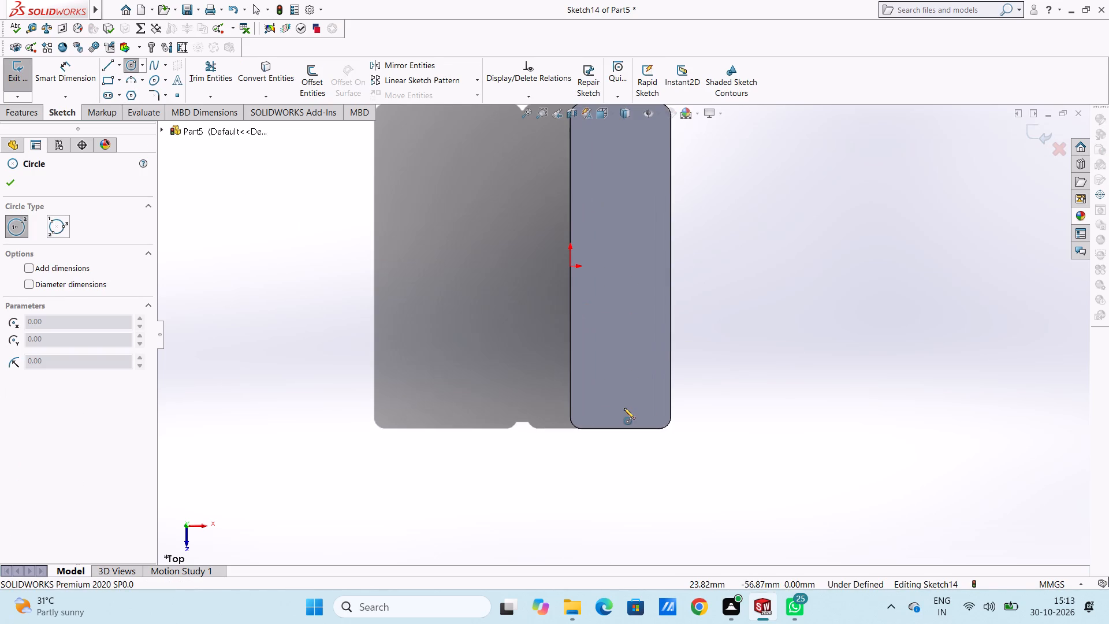
click(569, 372)
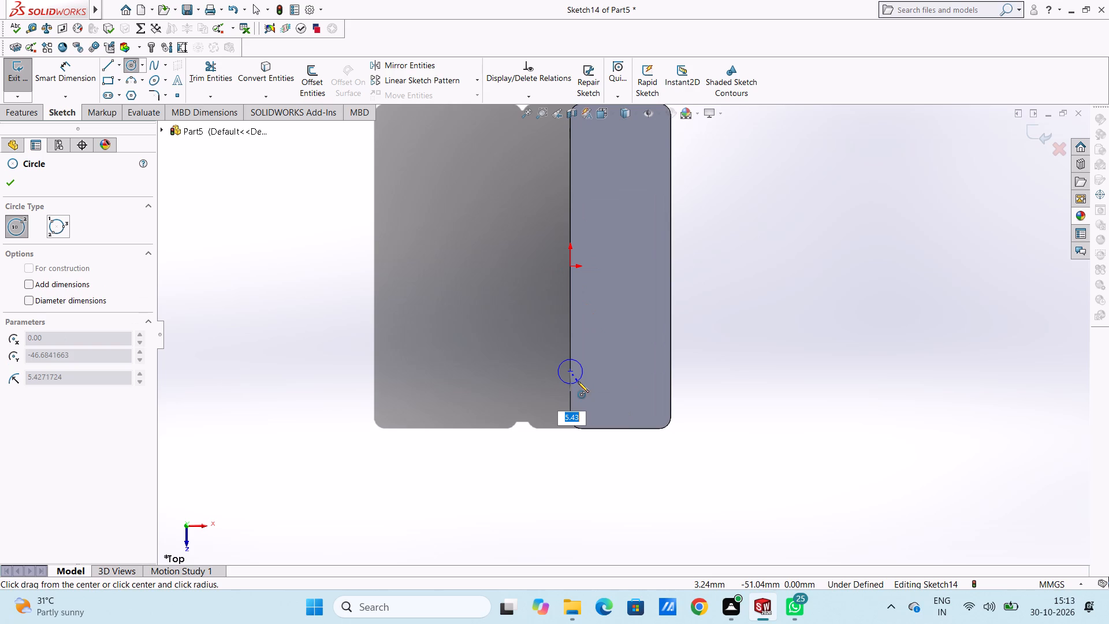
key(6)
key(Return)
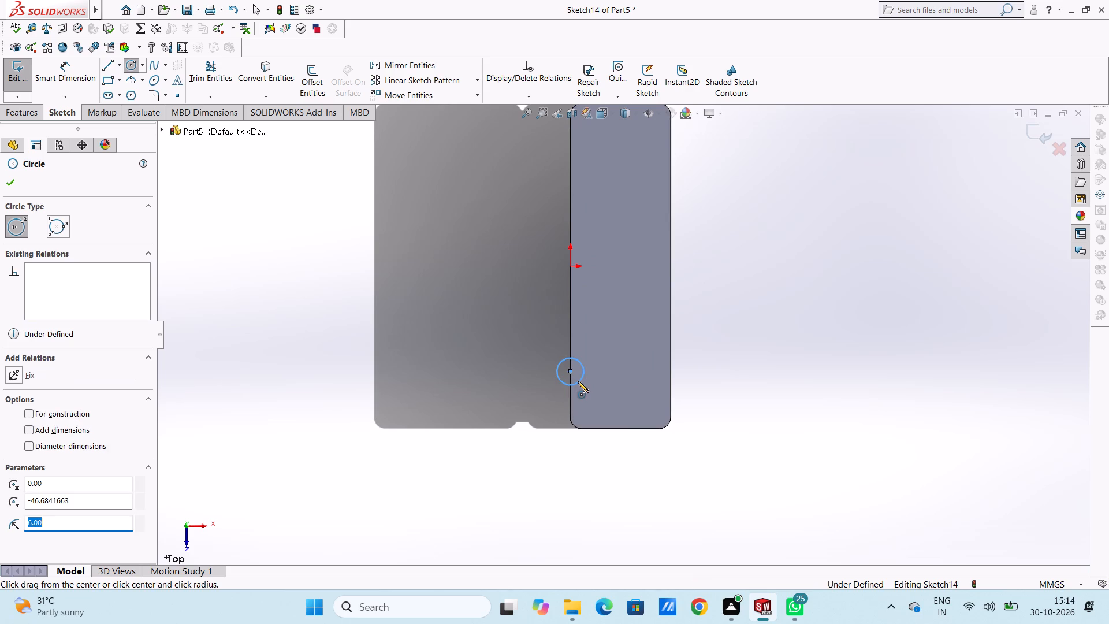
click(670, 370)
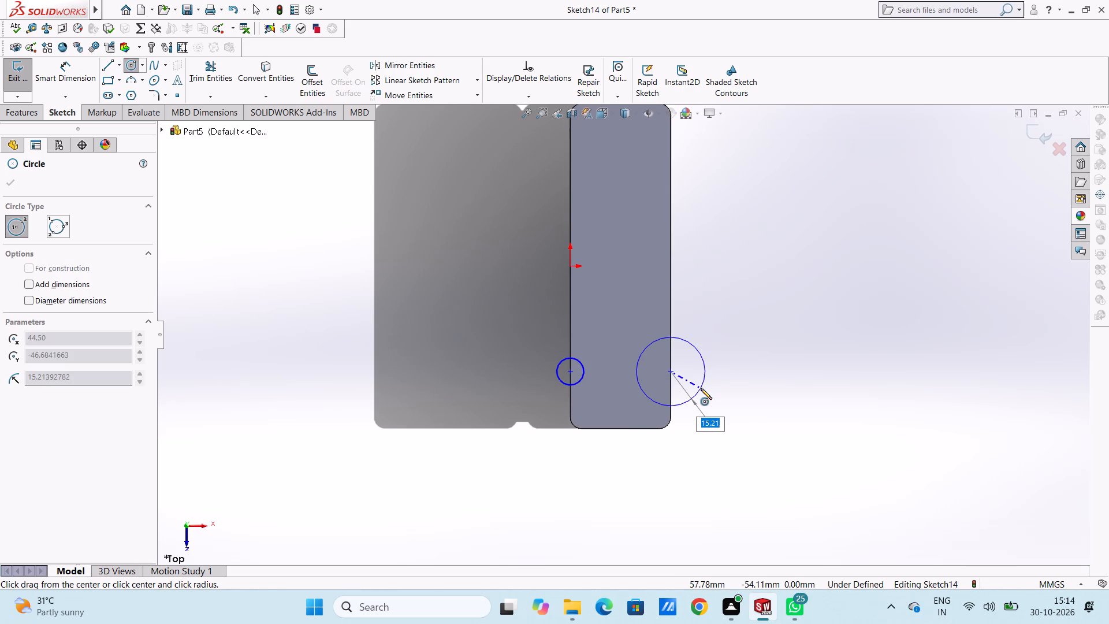
key(6)
key(Return)
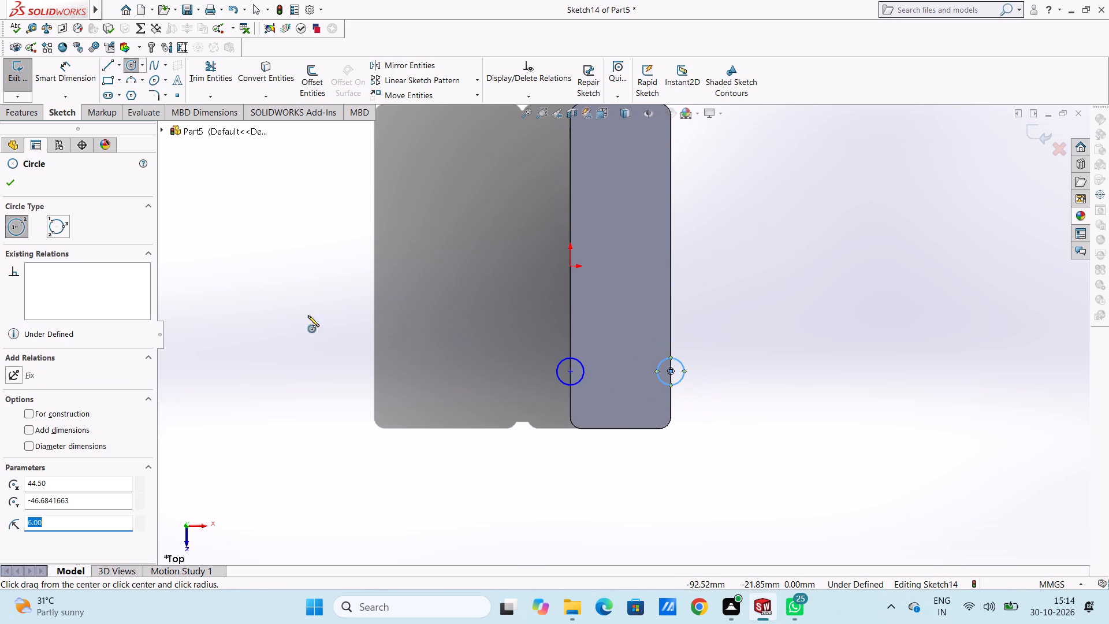
click(12, 183)
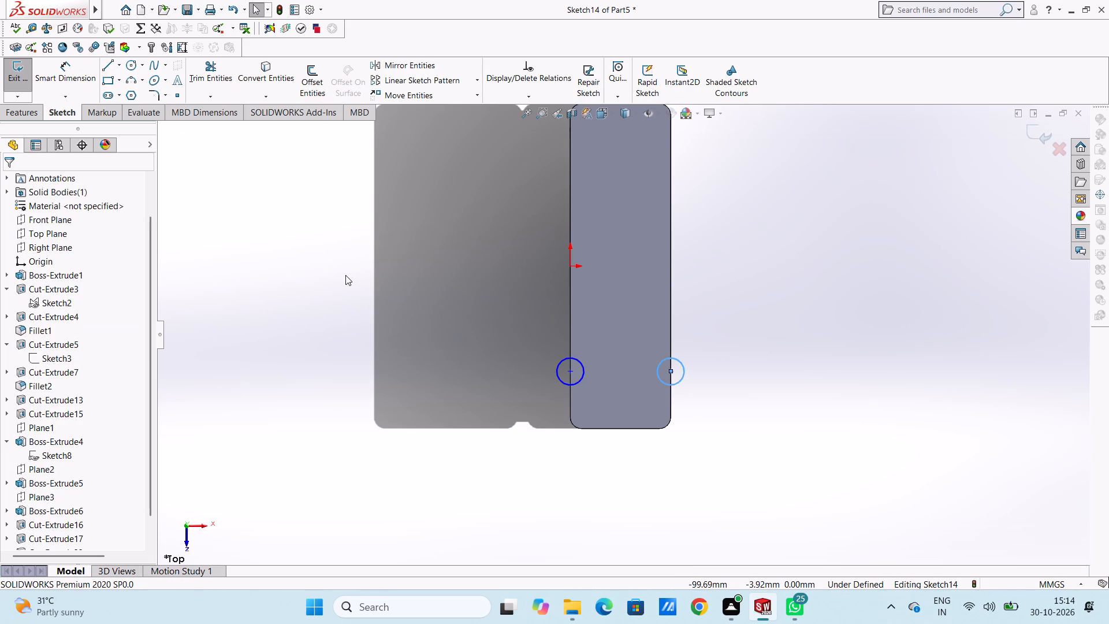
click(345, 275)
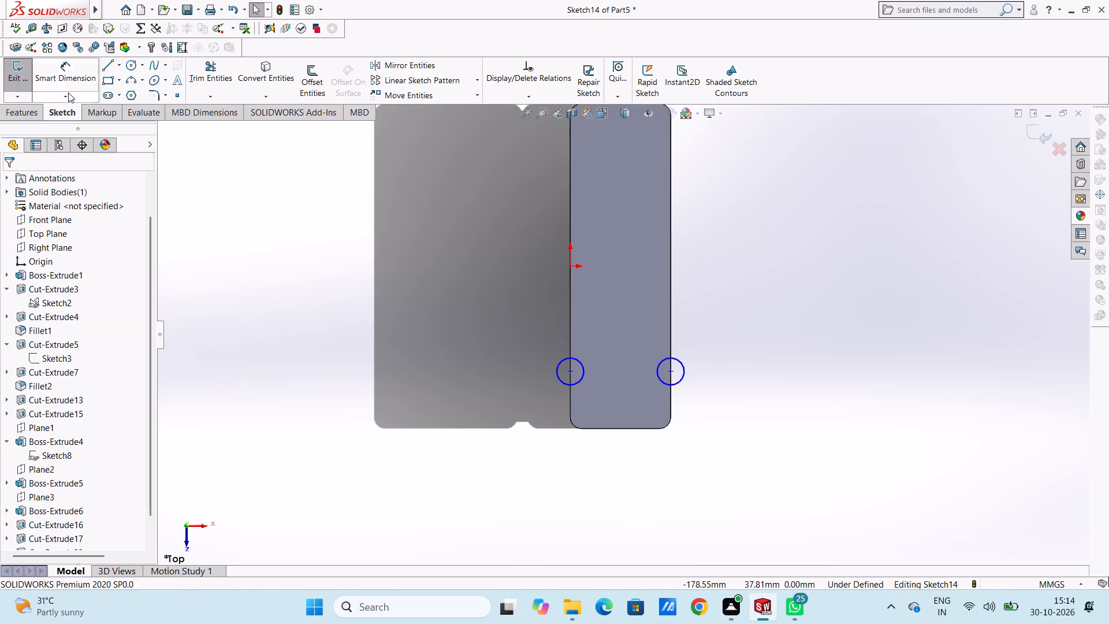
Dimension both circles with a diameter of 12 mm.
click(70, 73)
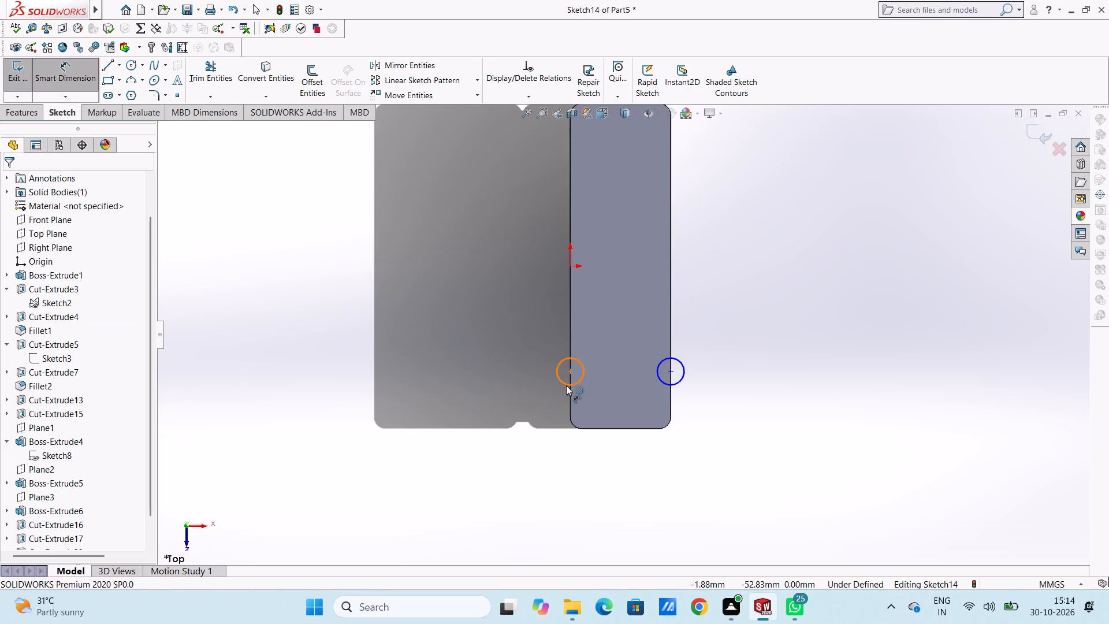
click(566, 385)
click(431, 440)
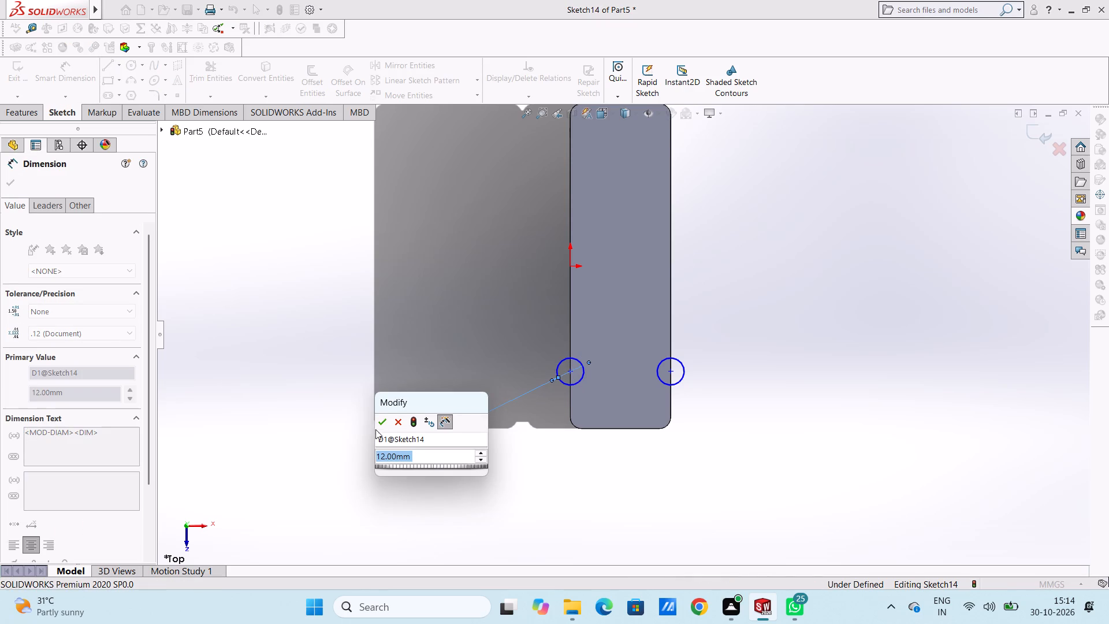
click(385, 422)
click(378, 388)
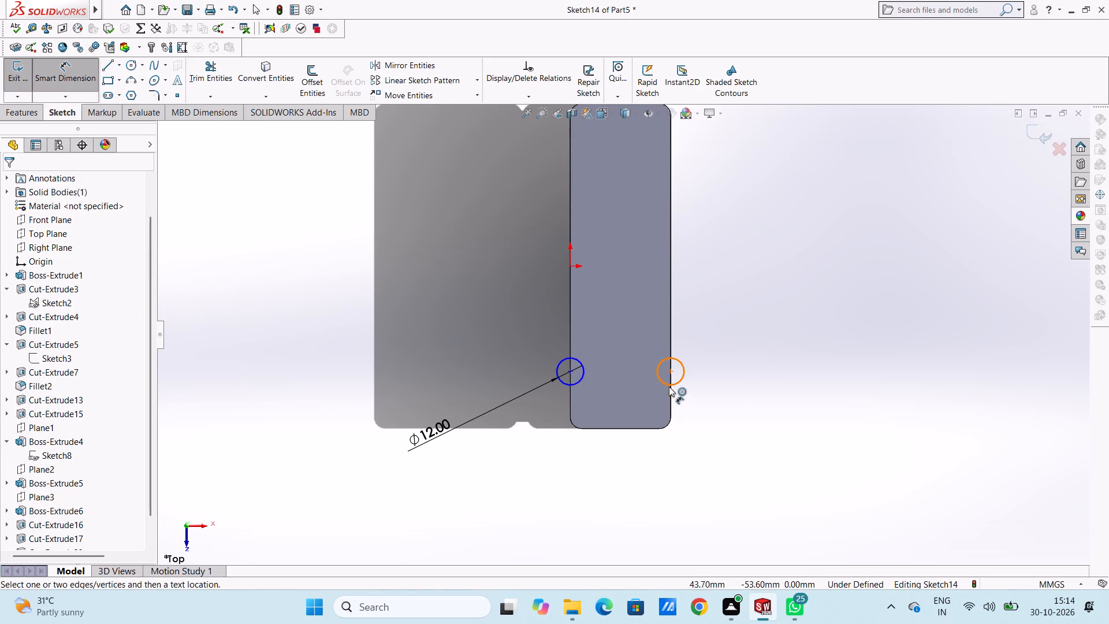
click(678, 381)
click(850, 450)
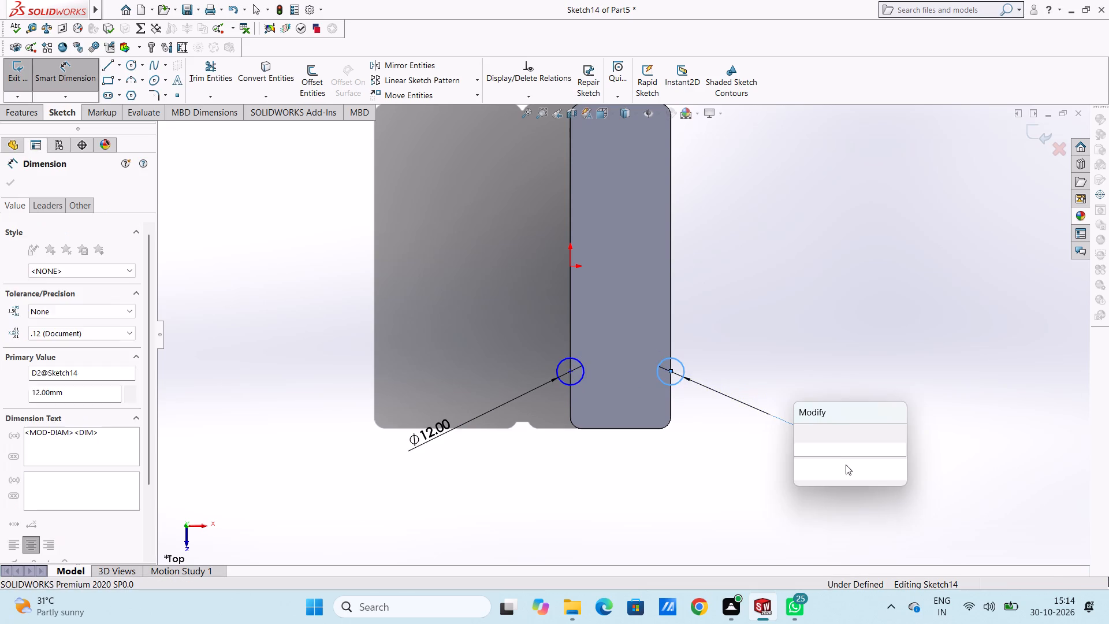
click(798, 433)
click(793, 377)
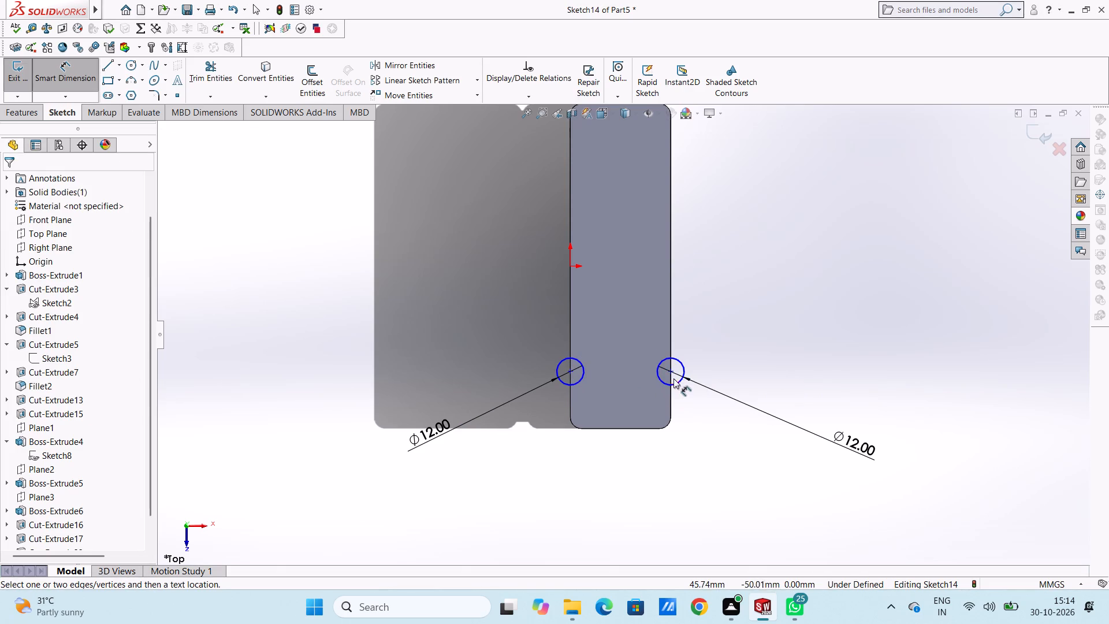
Dimension the right-edge circle's centre 22 mm from the top face's front short edge.
click(673, 370)
click(649, 428)
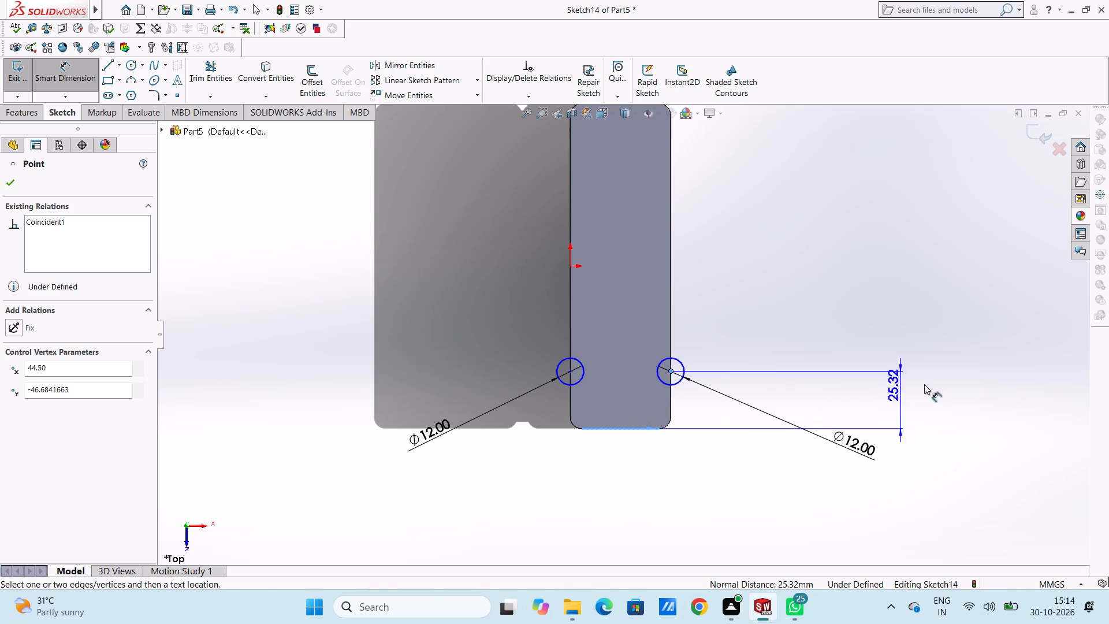
click(936, 397)
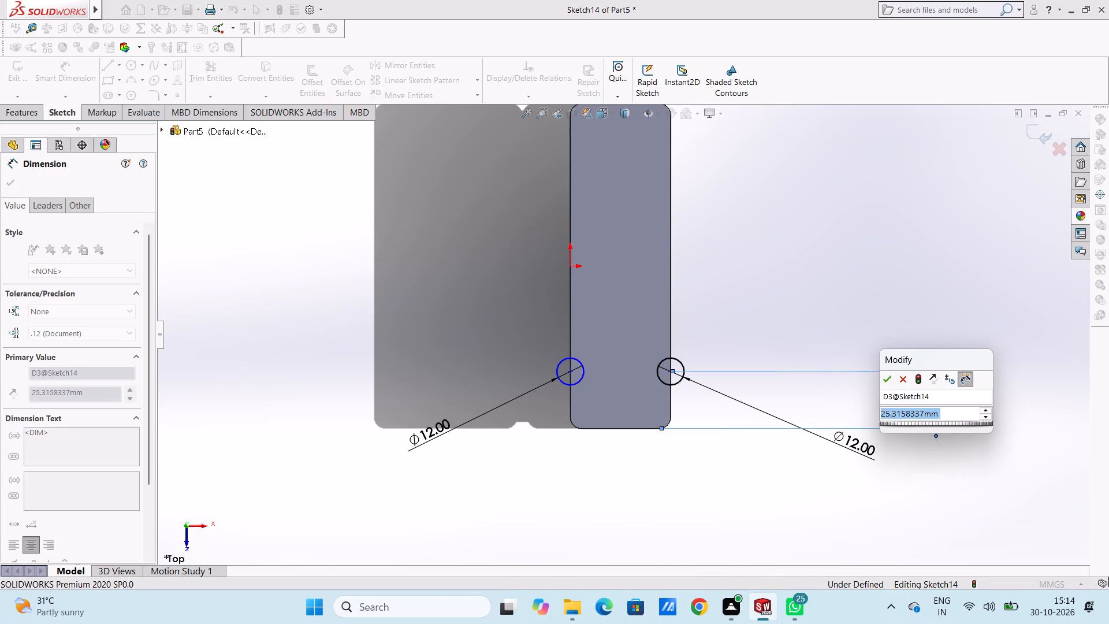
text(22)
key(Return)
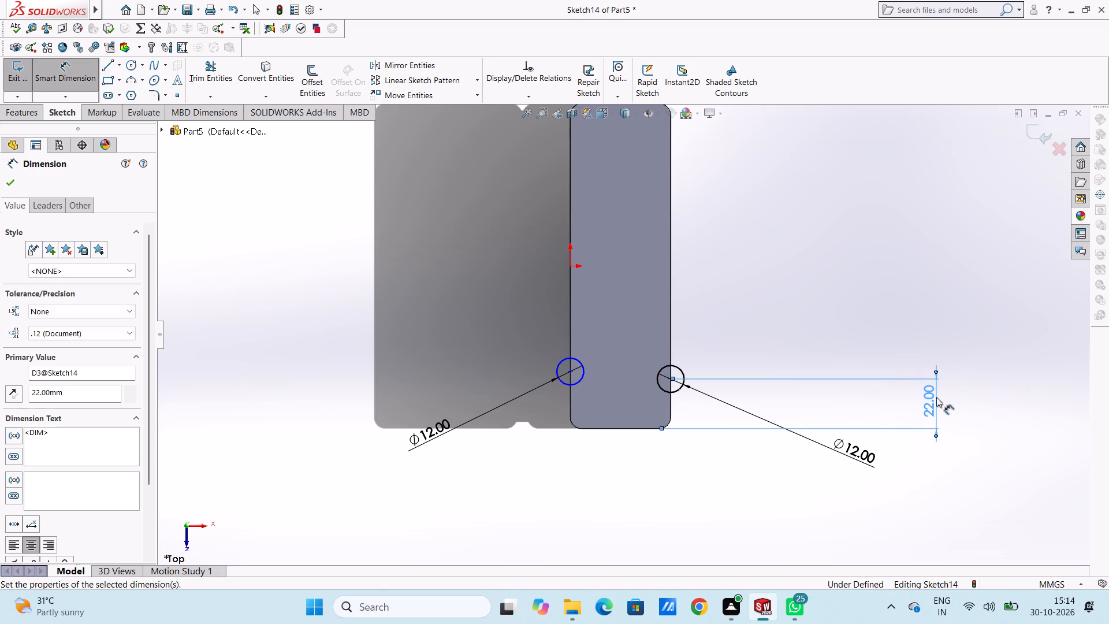
click(851, 350)
Set the right-edge circle's distance from the front short edge to 20 mm.
middle_drag(846, 361, 843, 346)
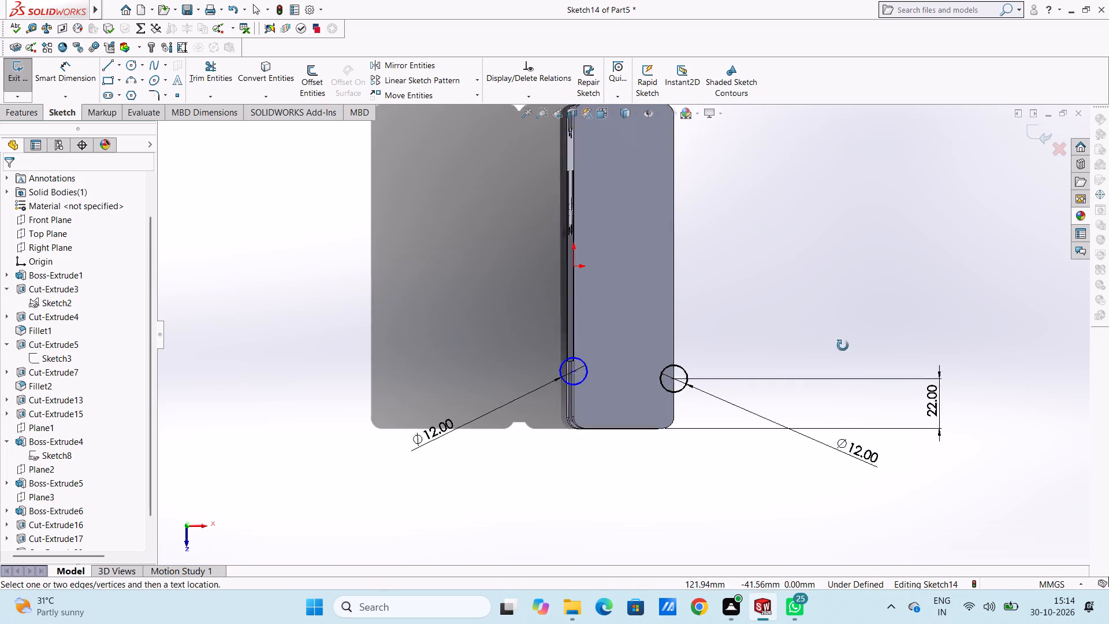
middle_drag(843, 346, 773, 324)
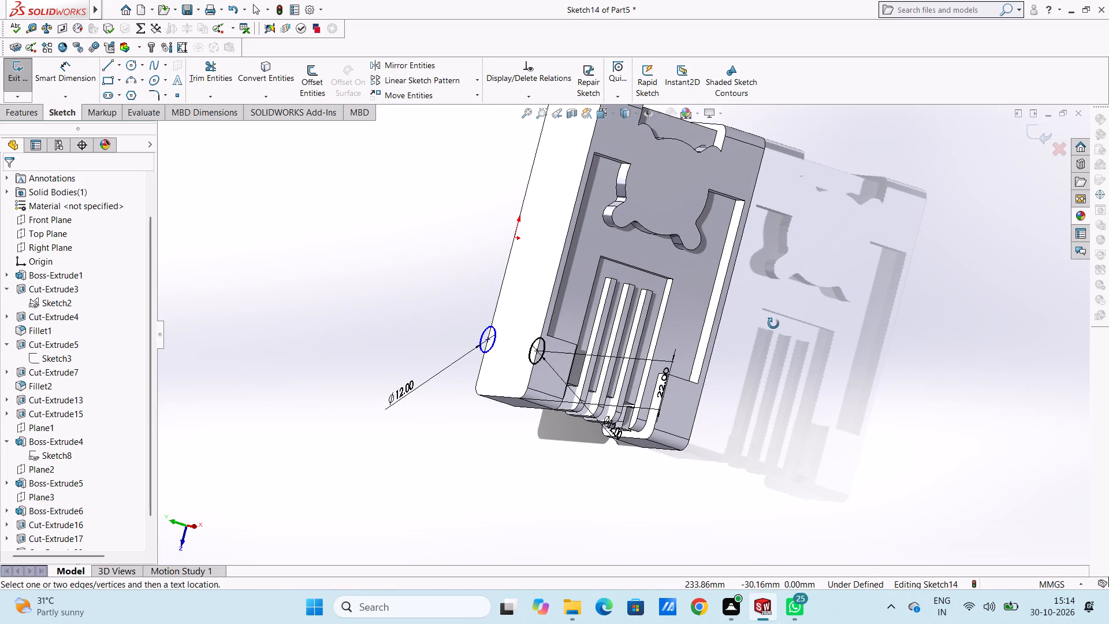
middle_drag(773, 324, 859, 311)
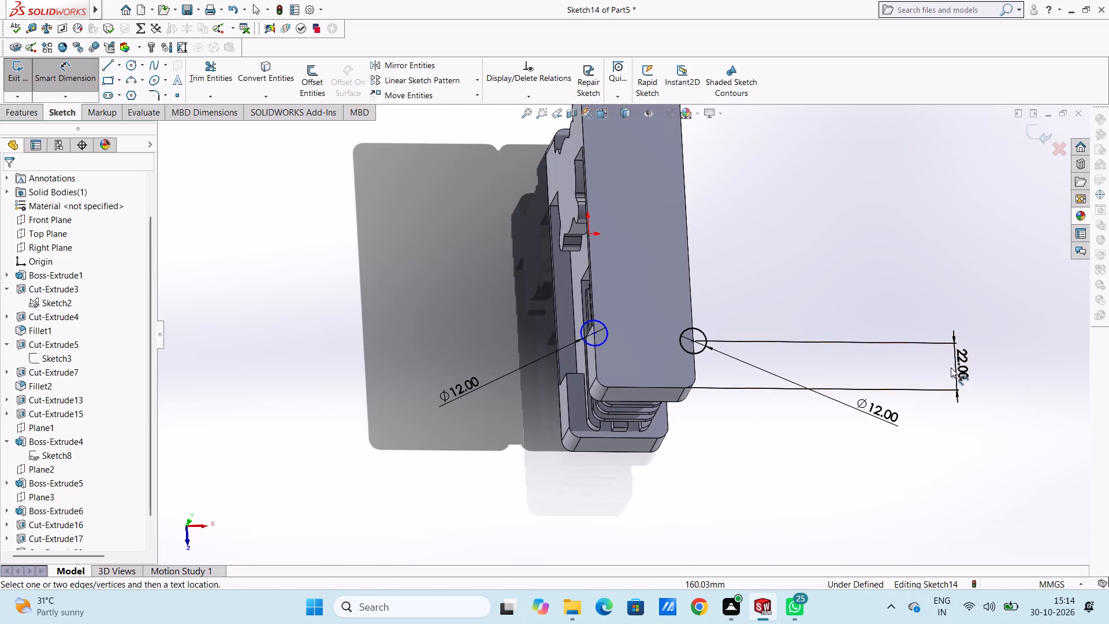
double_click(953, 365)
text(20)
key(Return)
click(827, 302)
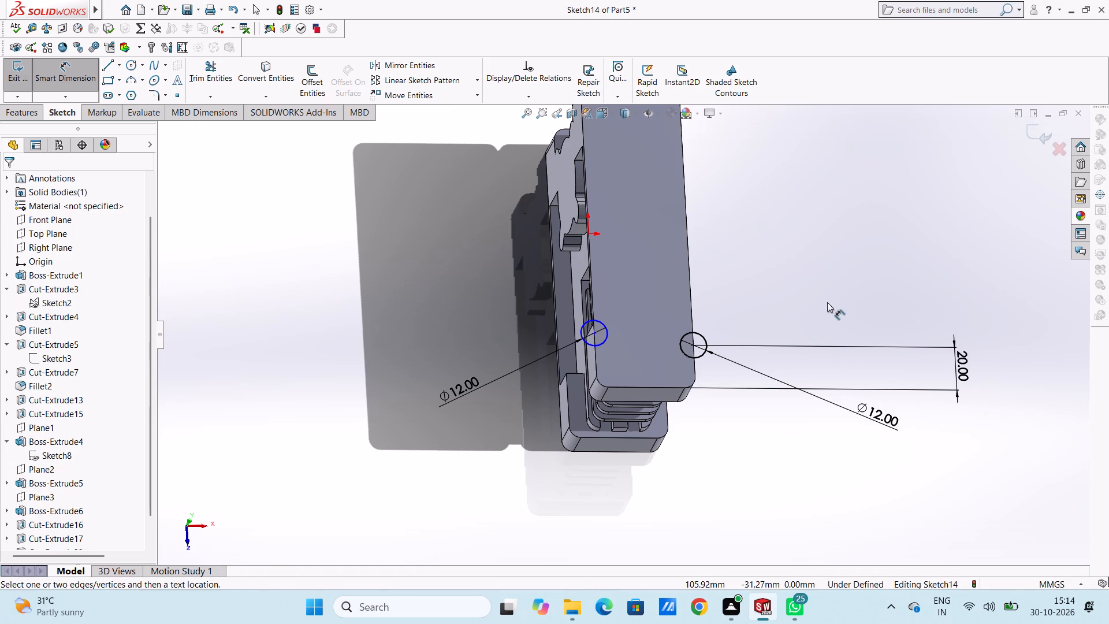
Dimension the left-edge circle's centre 20 mm from the same front short edge.
click(593, 336)
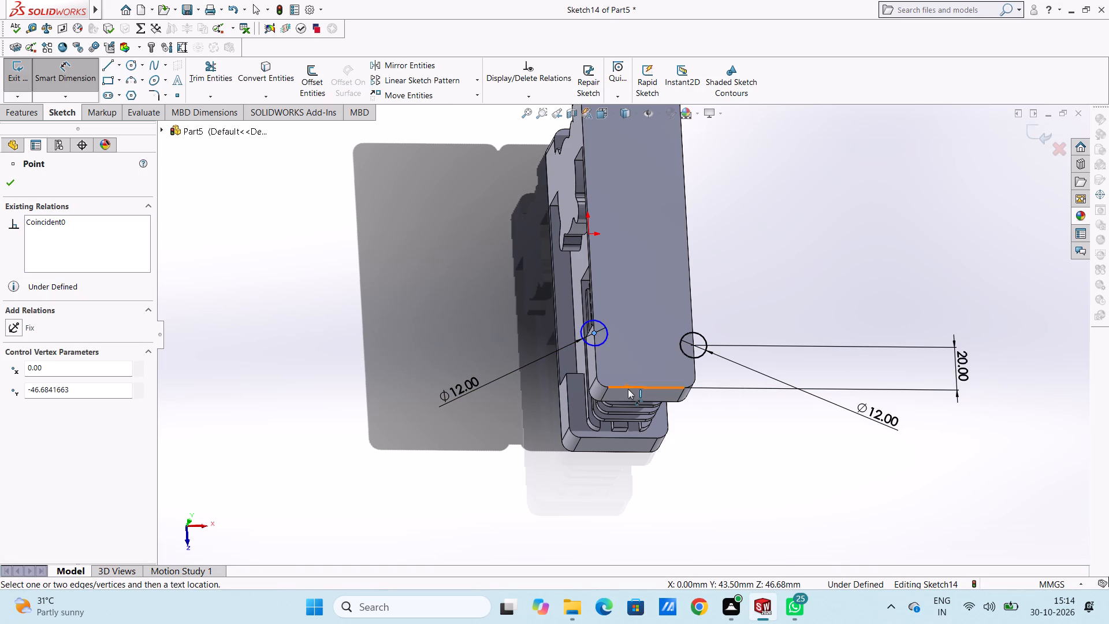
click(628, 389)
click(330, 380)
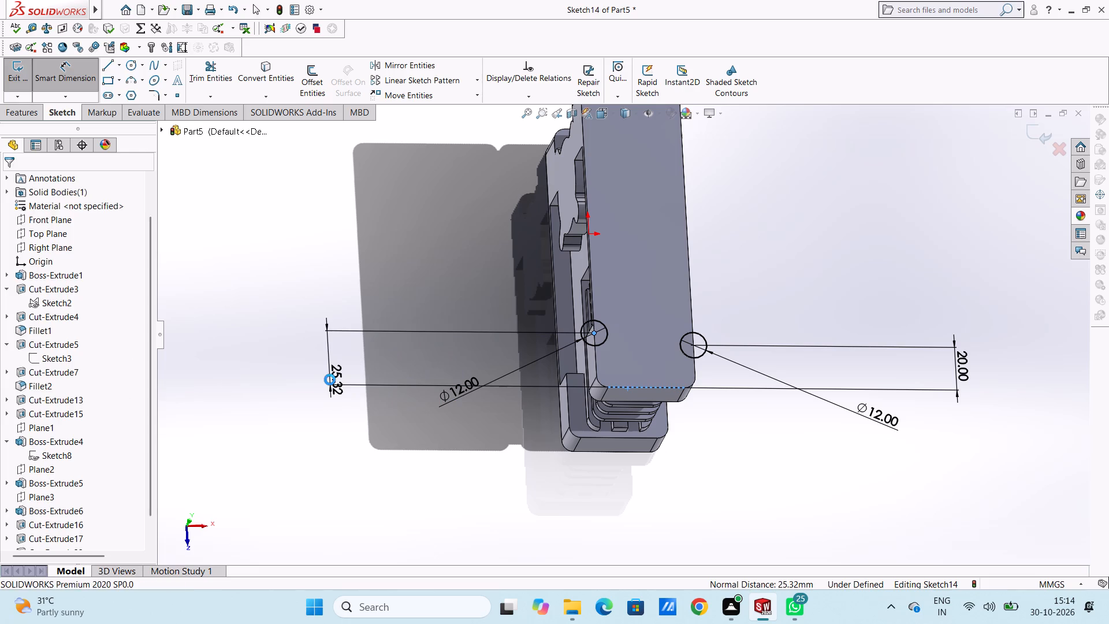
text(20)
key(Return)
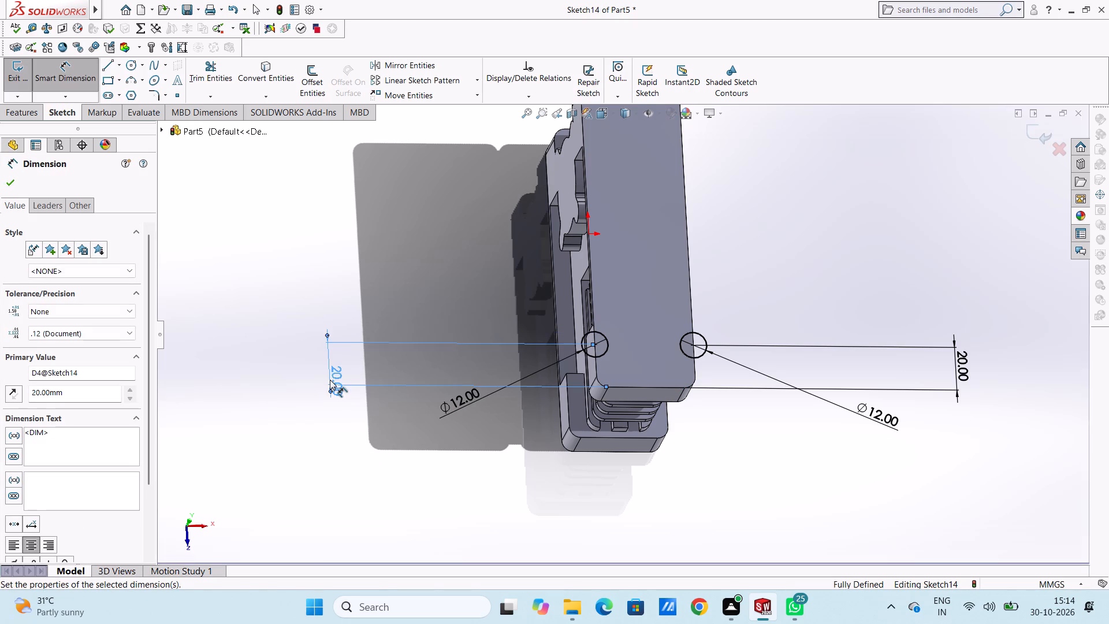
click(367, 301)
scroll(387, 313, up, 1)
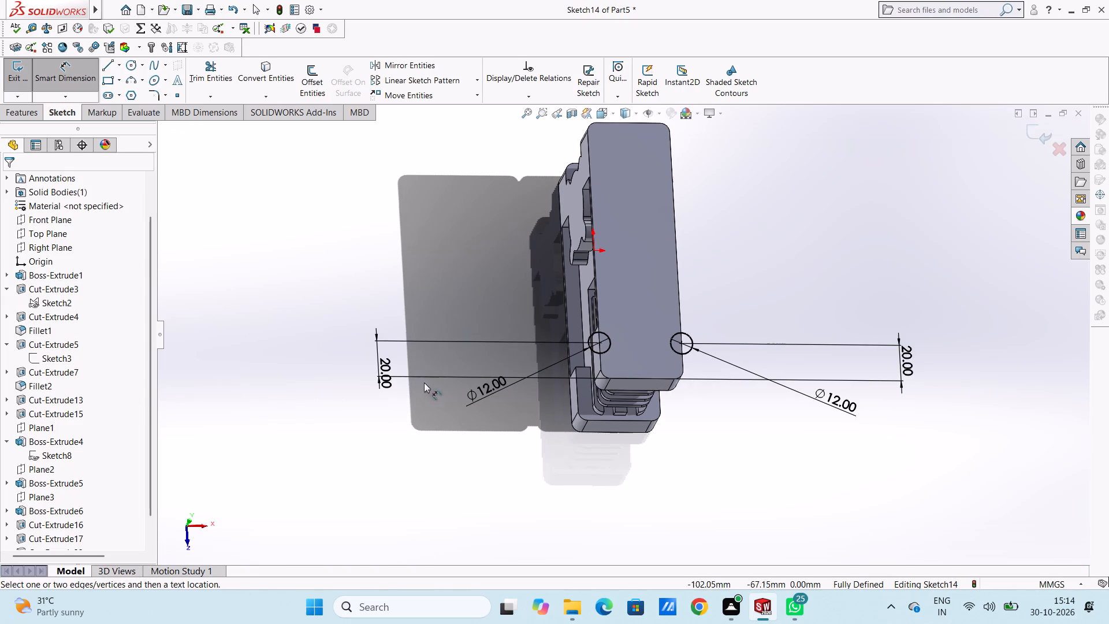
middle_drag(442, 404, 377, 354)
click(71, 86)
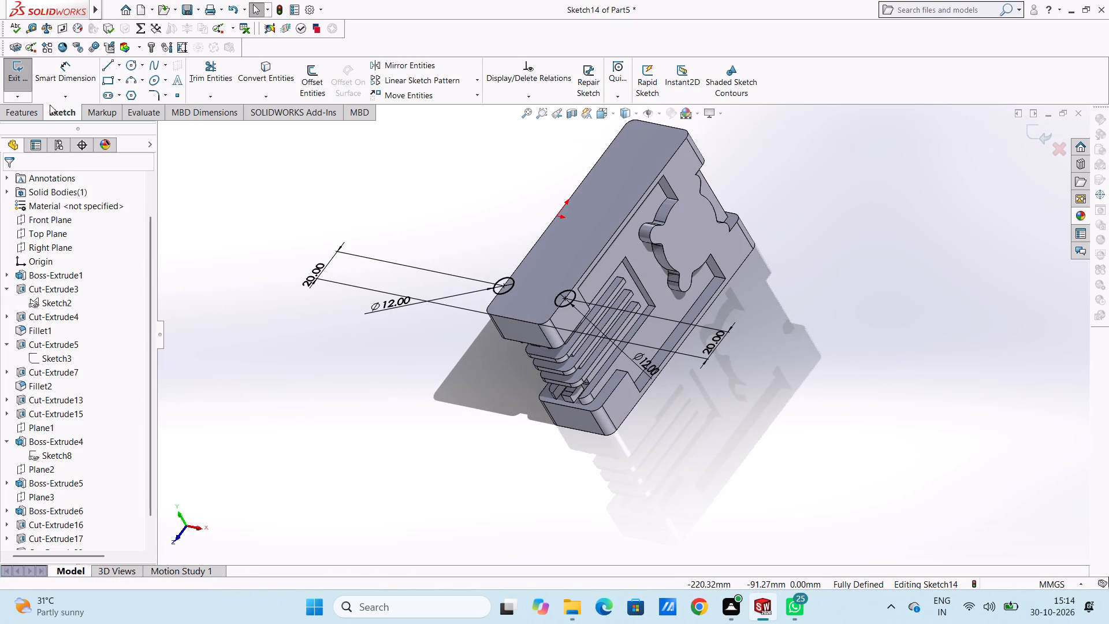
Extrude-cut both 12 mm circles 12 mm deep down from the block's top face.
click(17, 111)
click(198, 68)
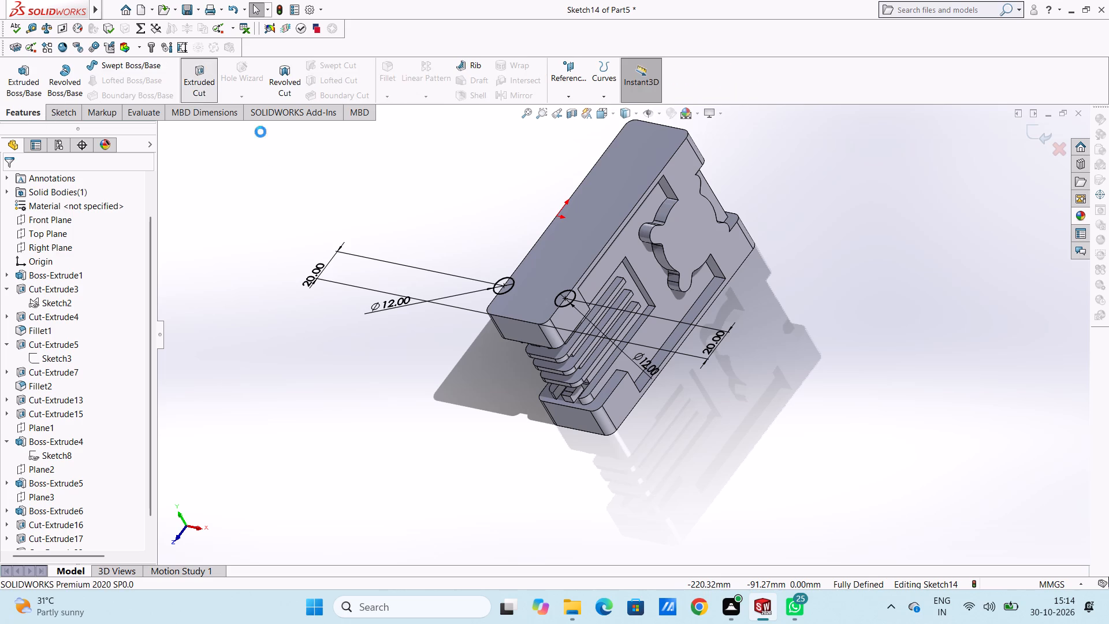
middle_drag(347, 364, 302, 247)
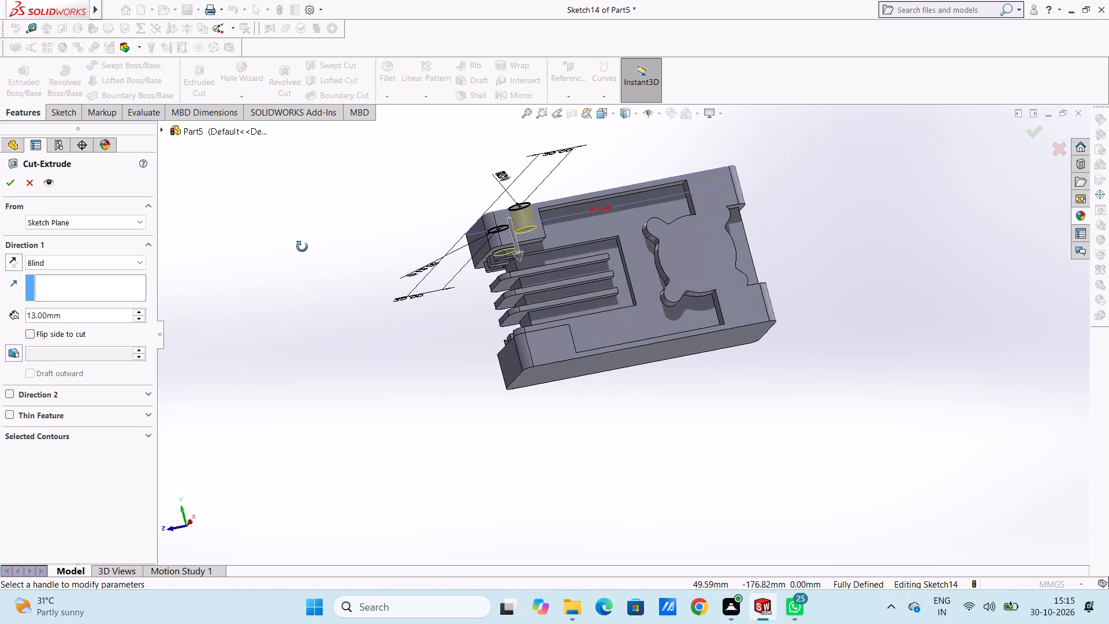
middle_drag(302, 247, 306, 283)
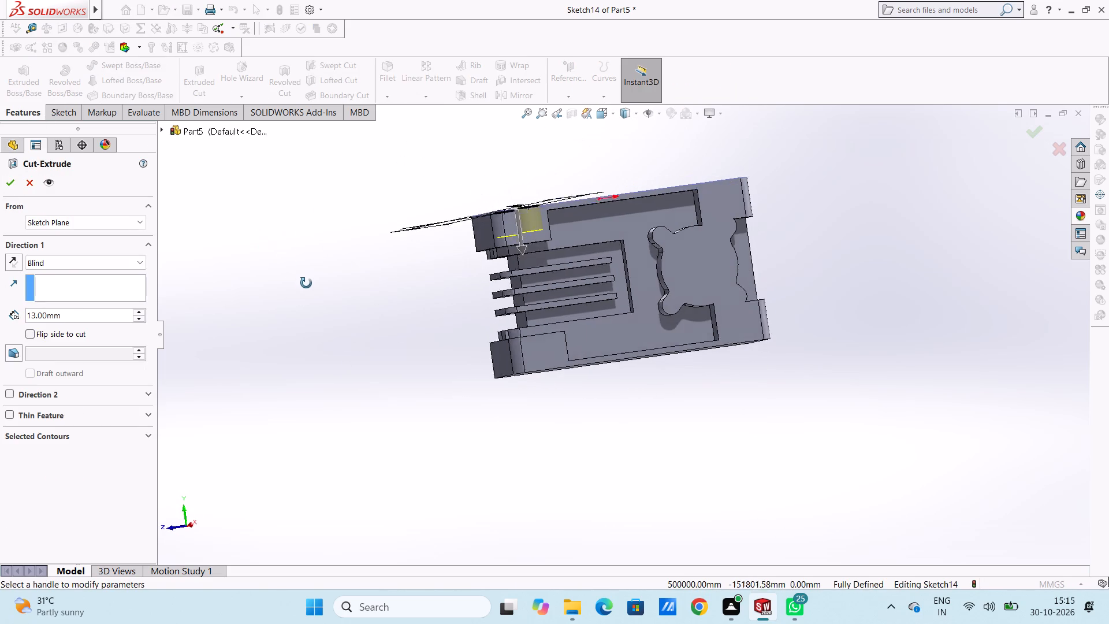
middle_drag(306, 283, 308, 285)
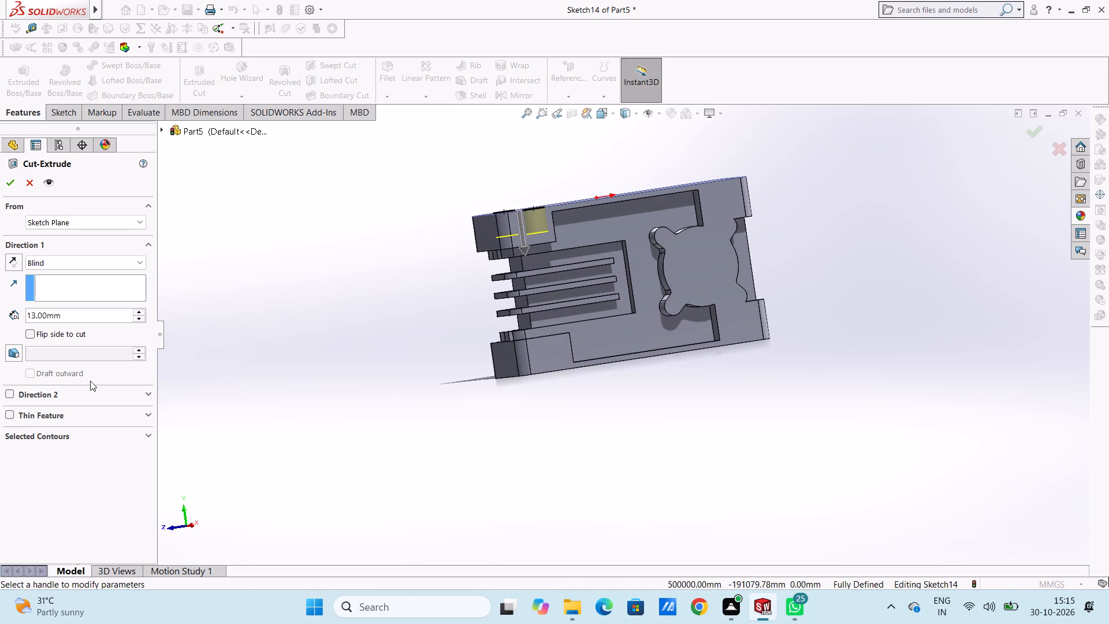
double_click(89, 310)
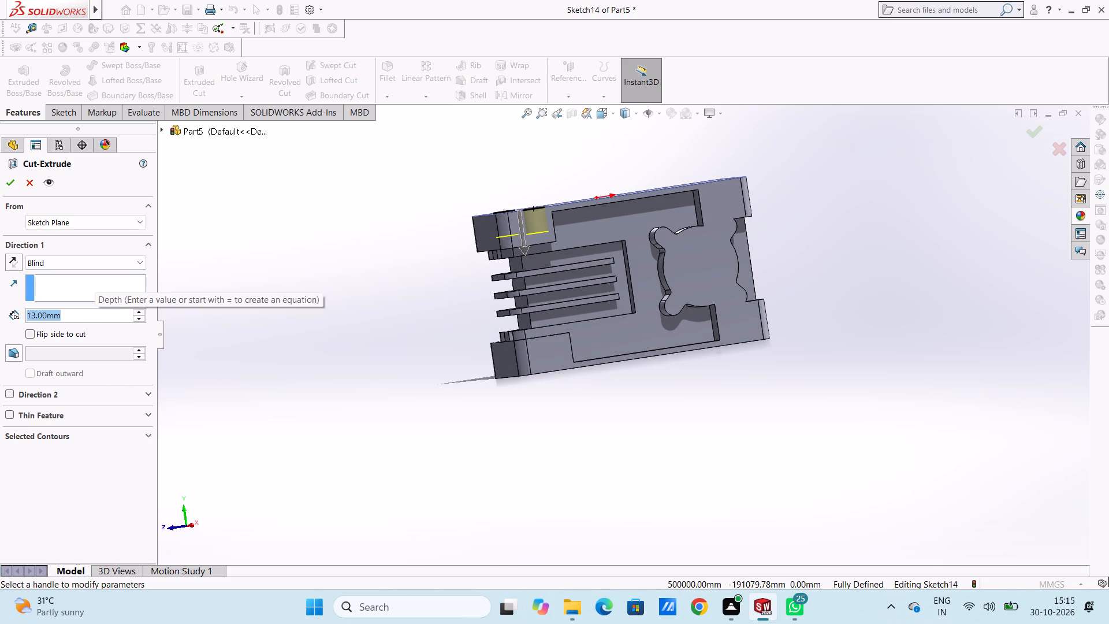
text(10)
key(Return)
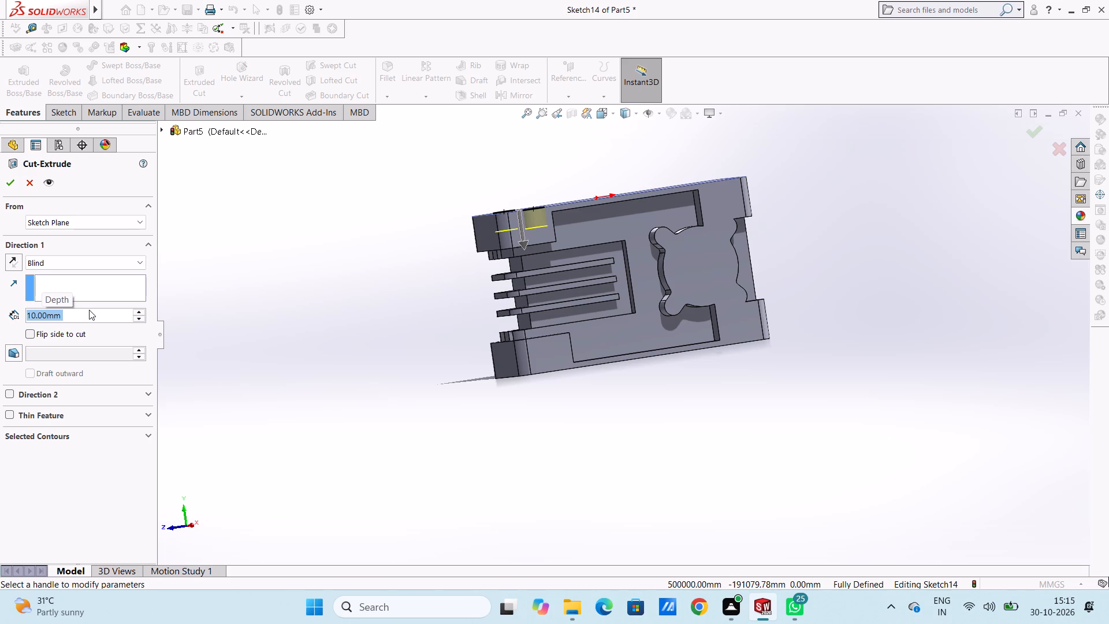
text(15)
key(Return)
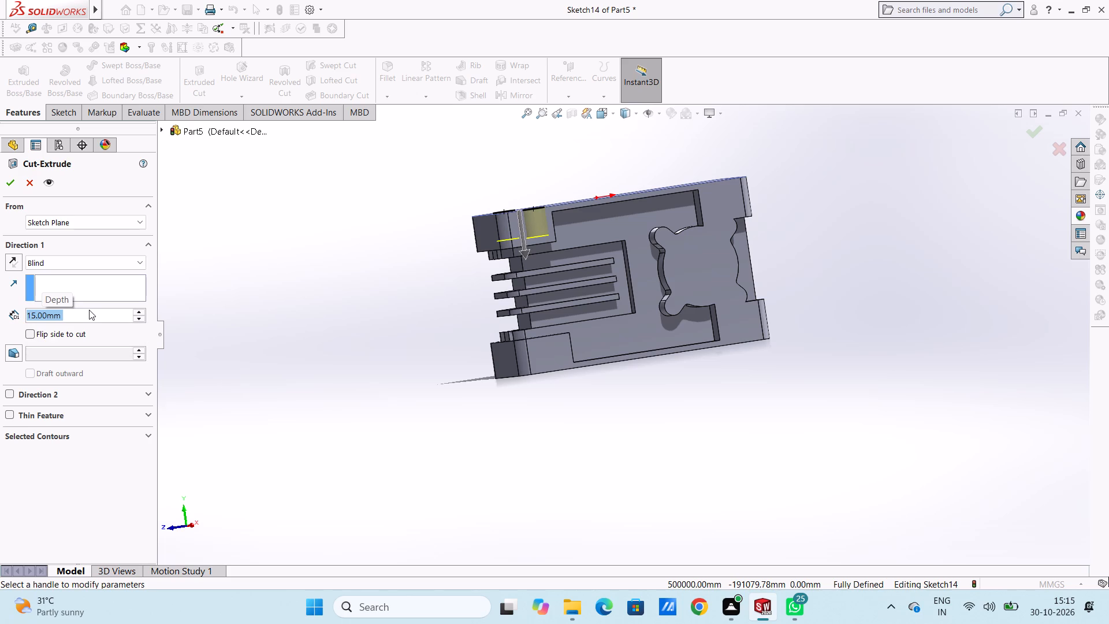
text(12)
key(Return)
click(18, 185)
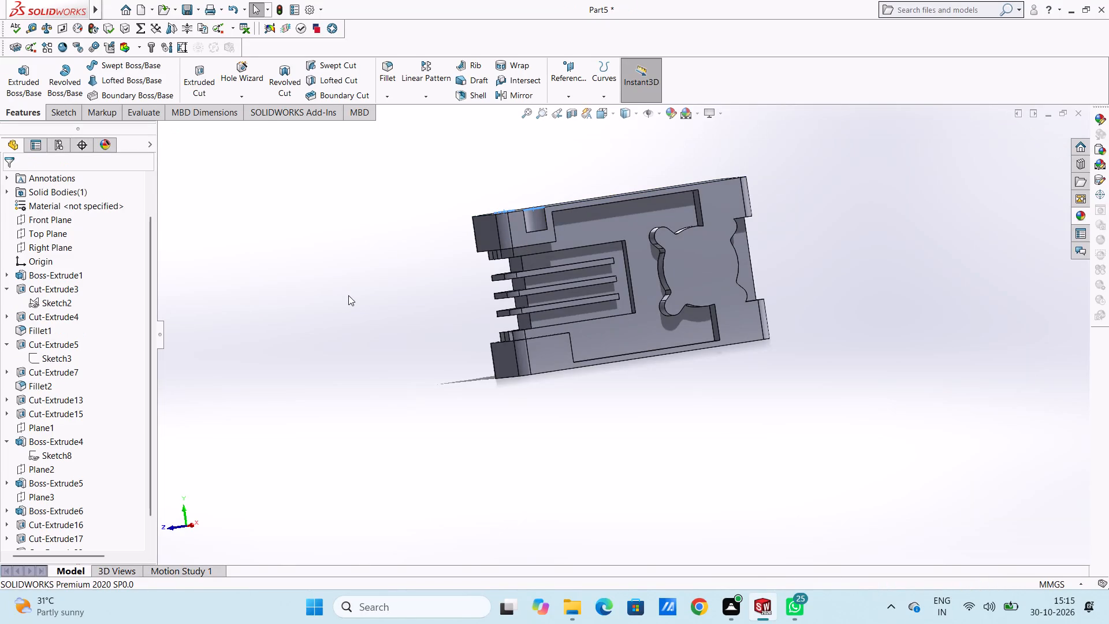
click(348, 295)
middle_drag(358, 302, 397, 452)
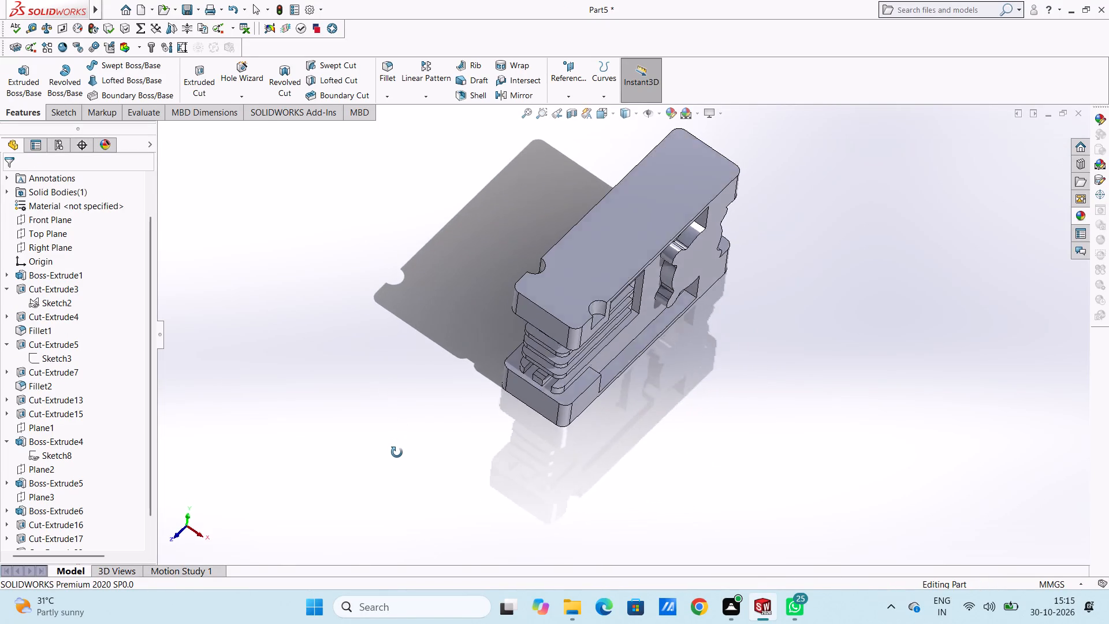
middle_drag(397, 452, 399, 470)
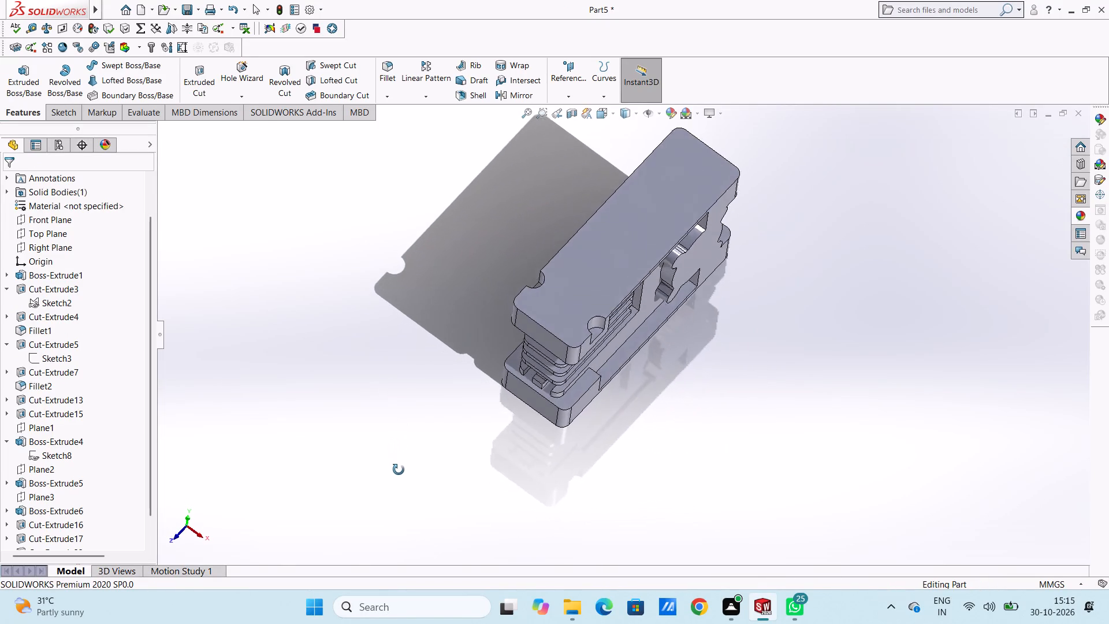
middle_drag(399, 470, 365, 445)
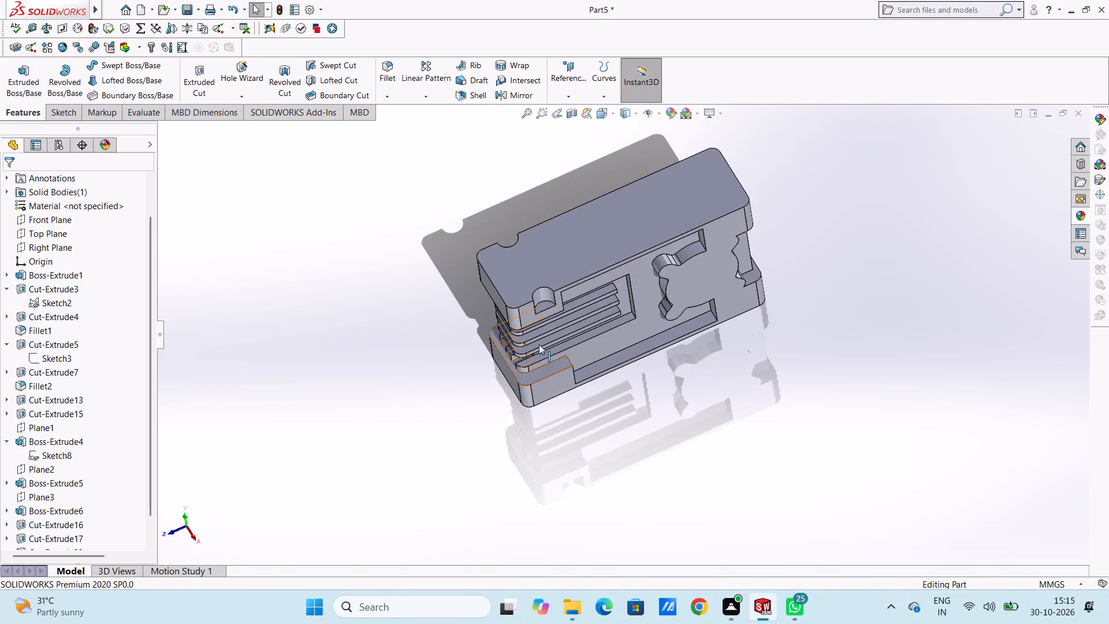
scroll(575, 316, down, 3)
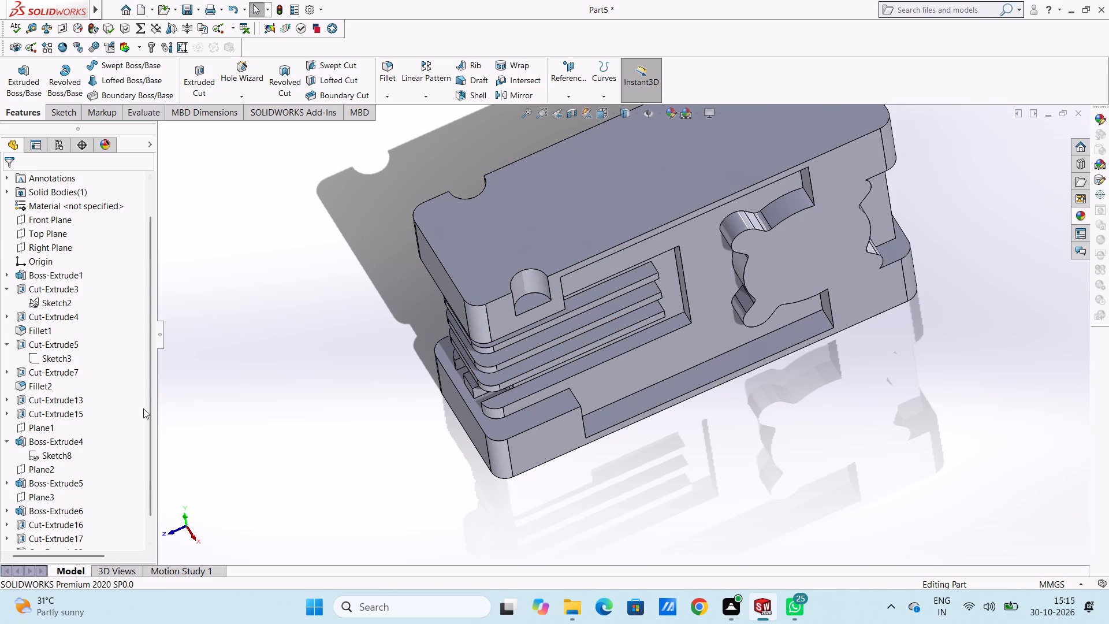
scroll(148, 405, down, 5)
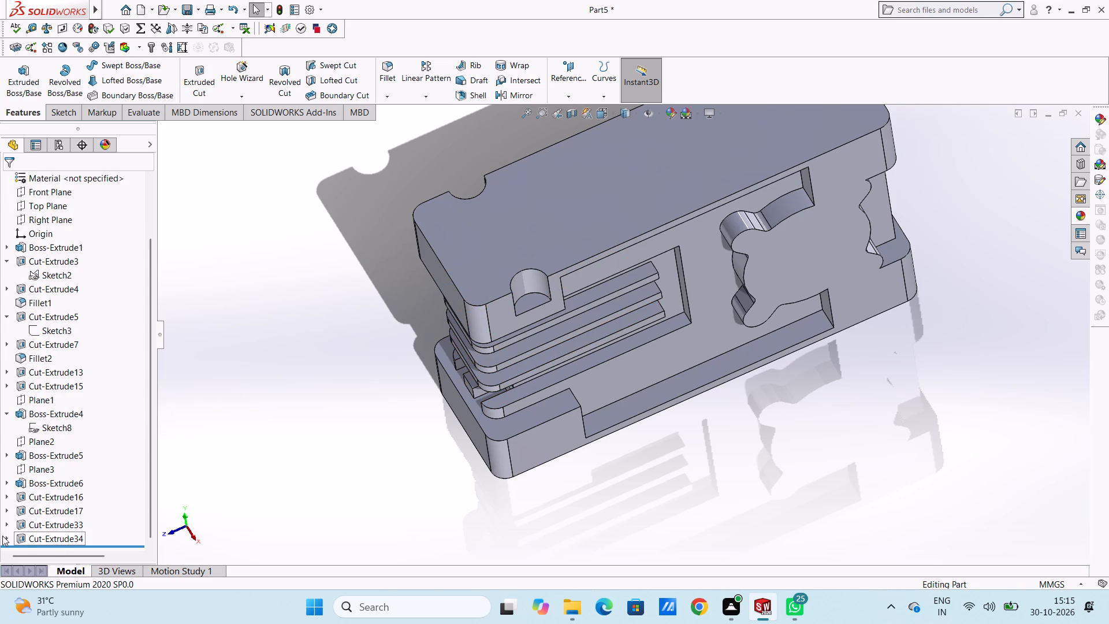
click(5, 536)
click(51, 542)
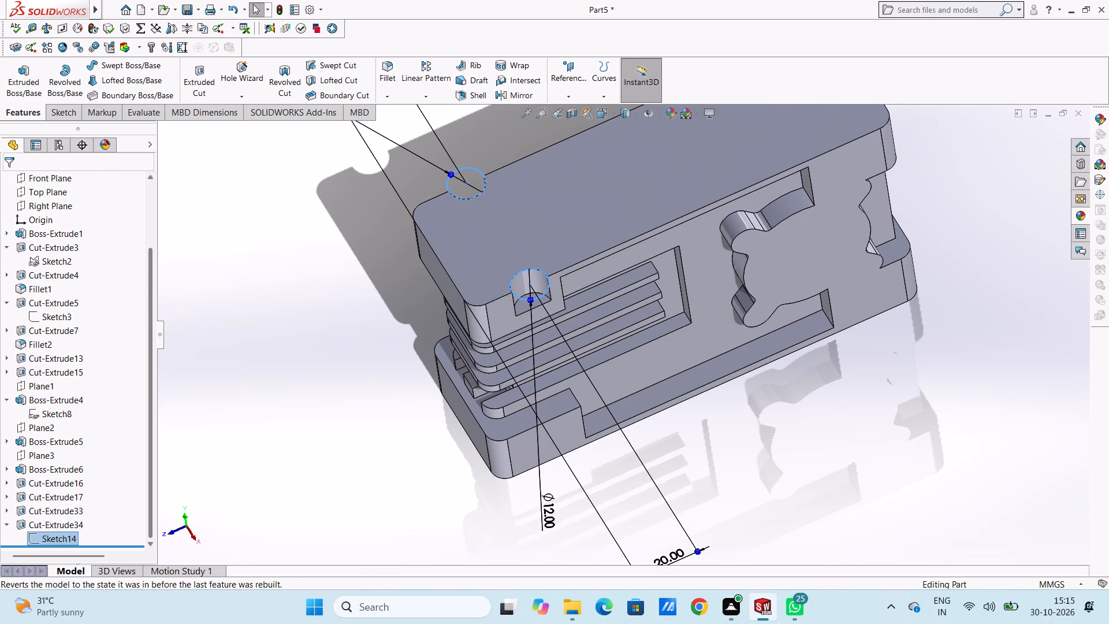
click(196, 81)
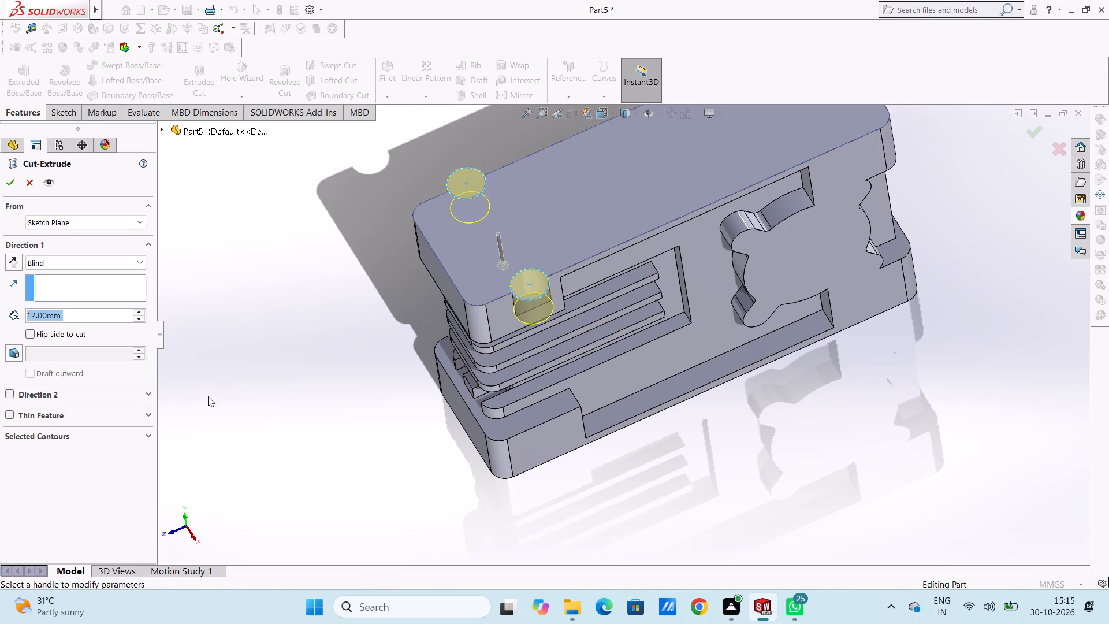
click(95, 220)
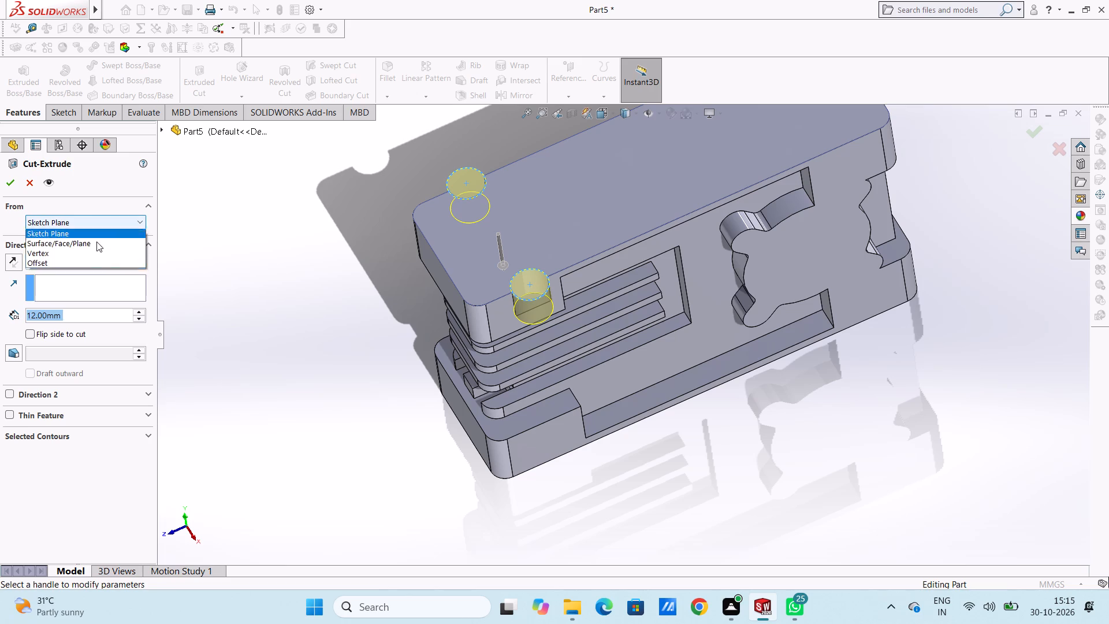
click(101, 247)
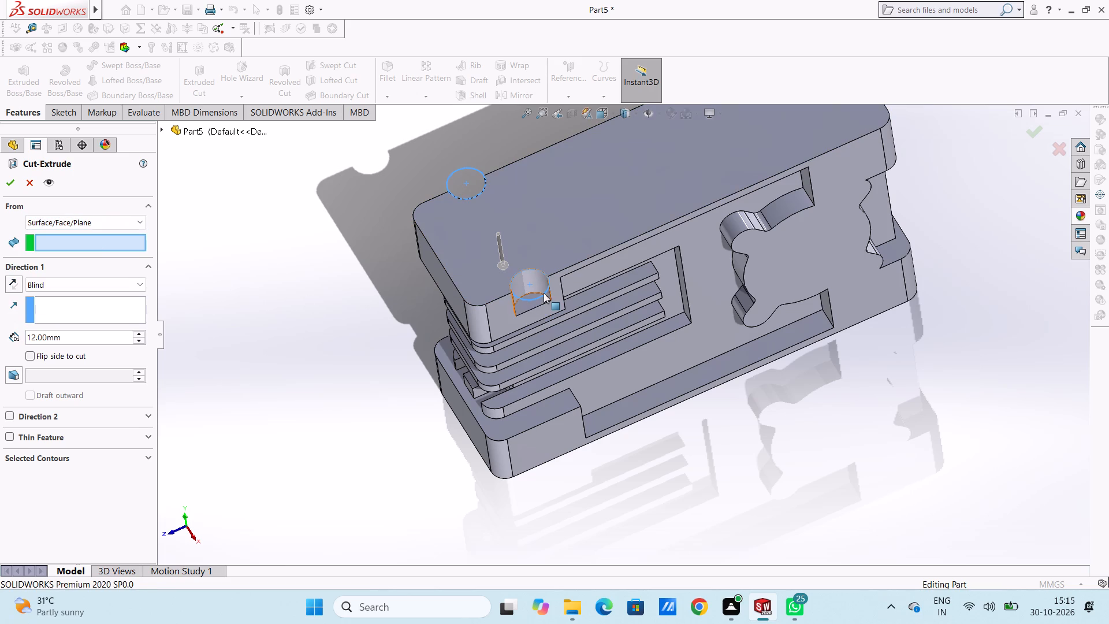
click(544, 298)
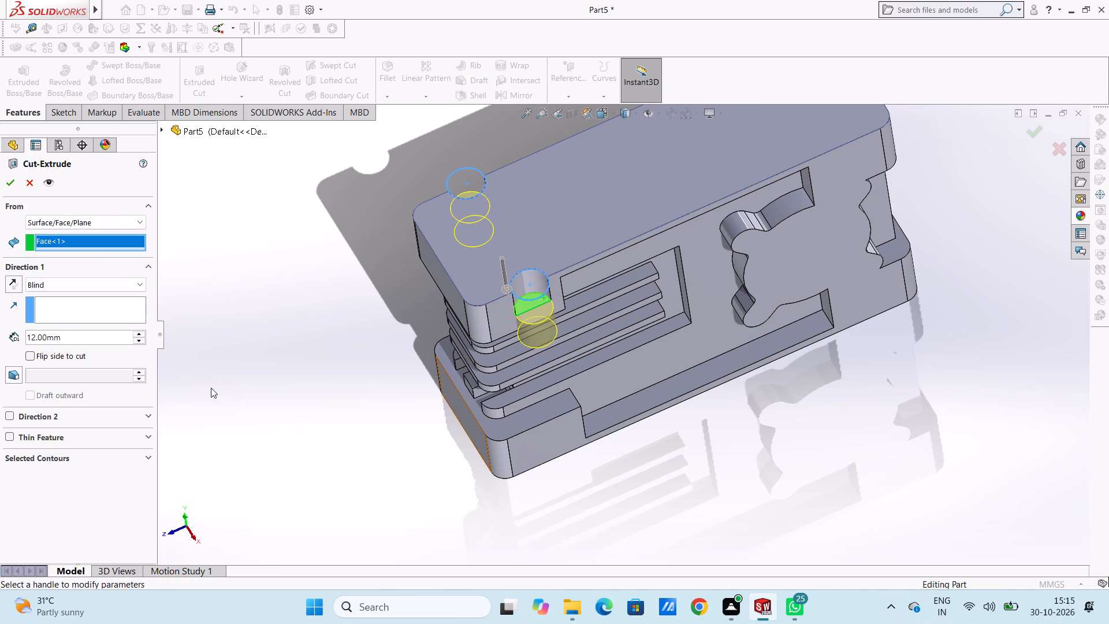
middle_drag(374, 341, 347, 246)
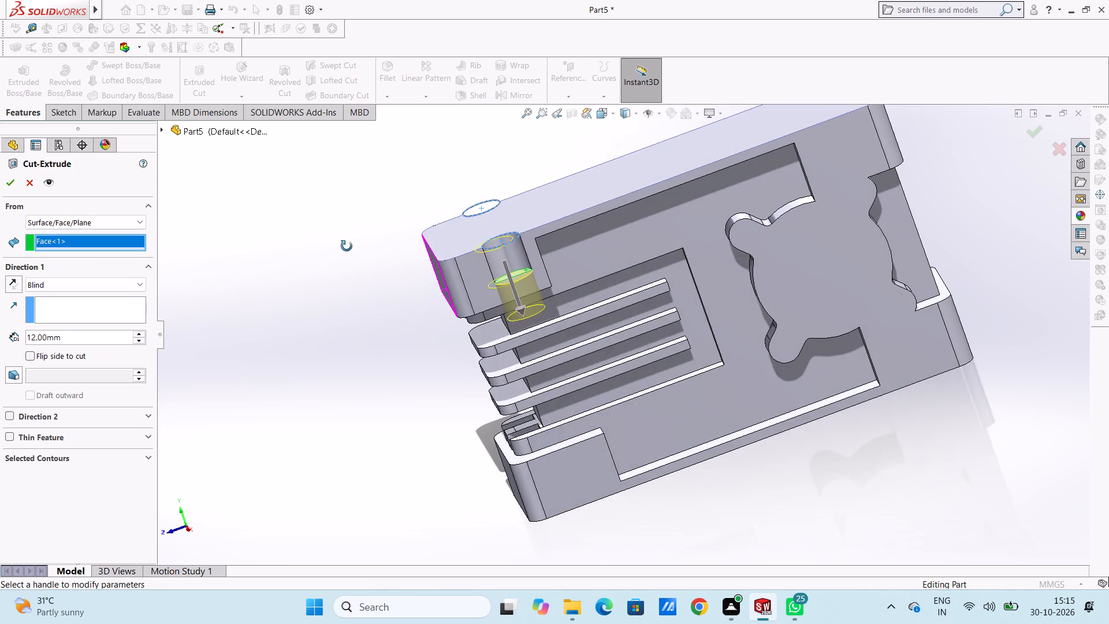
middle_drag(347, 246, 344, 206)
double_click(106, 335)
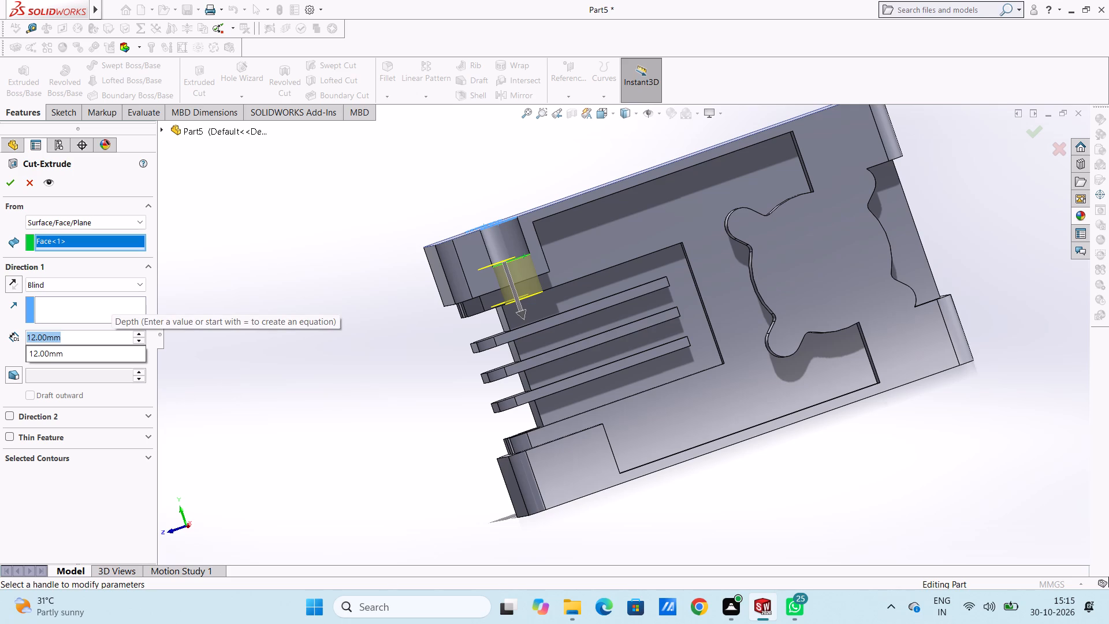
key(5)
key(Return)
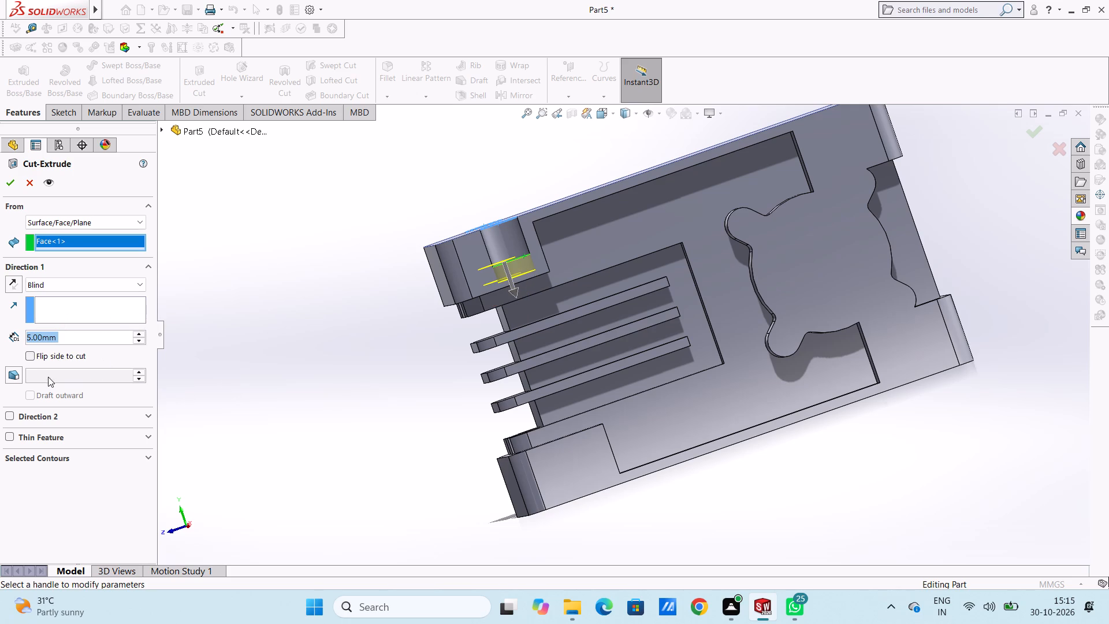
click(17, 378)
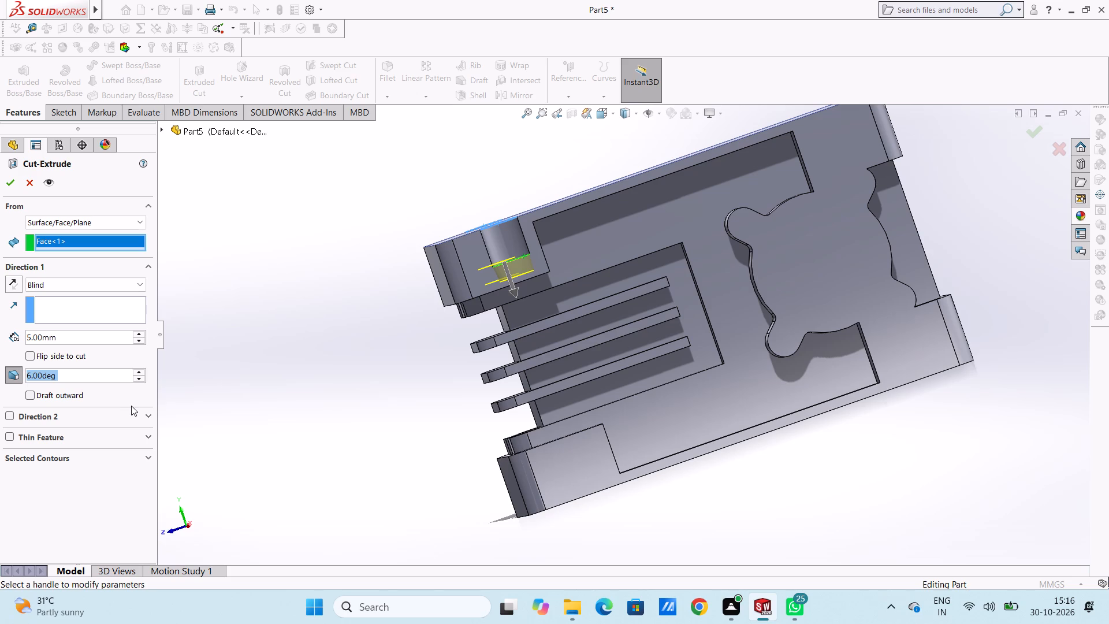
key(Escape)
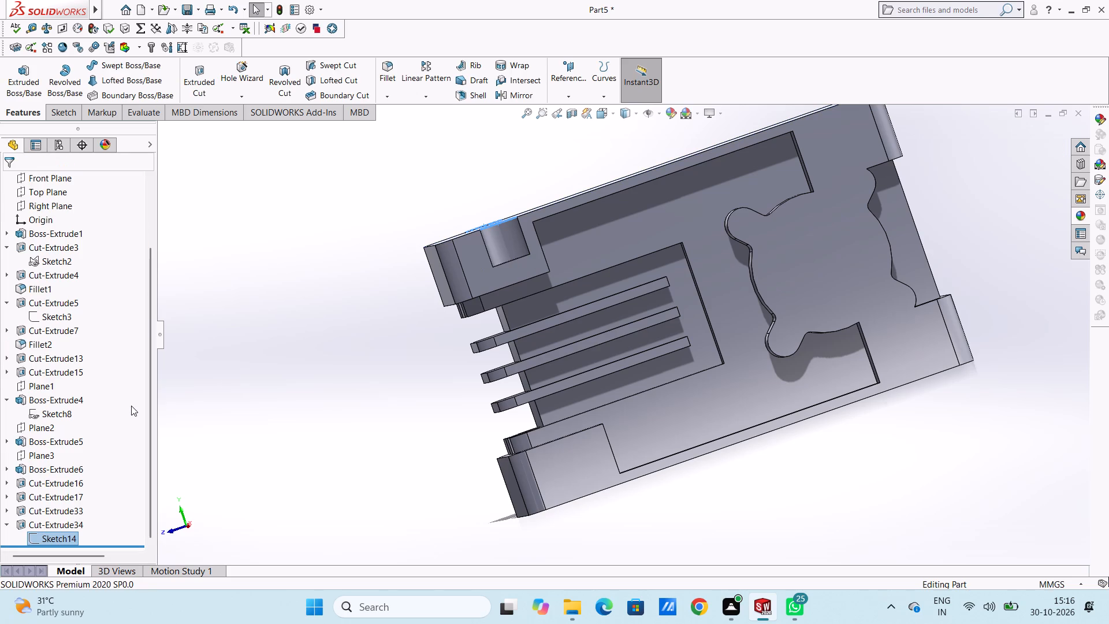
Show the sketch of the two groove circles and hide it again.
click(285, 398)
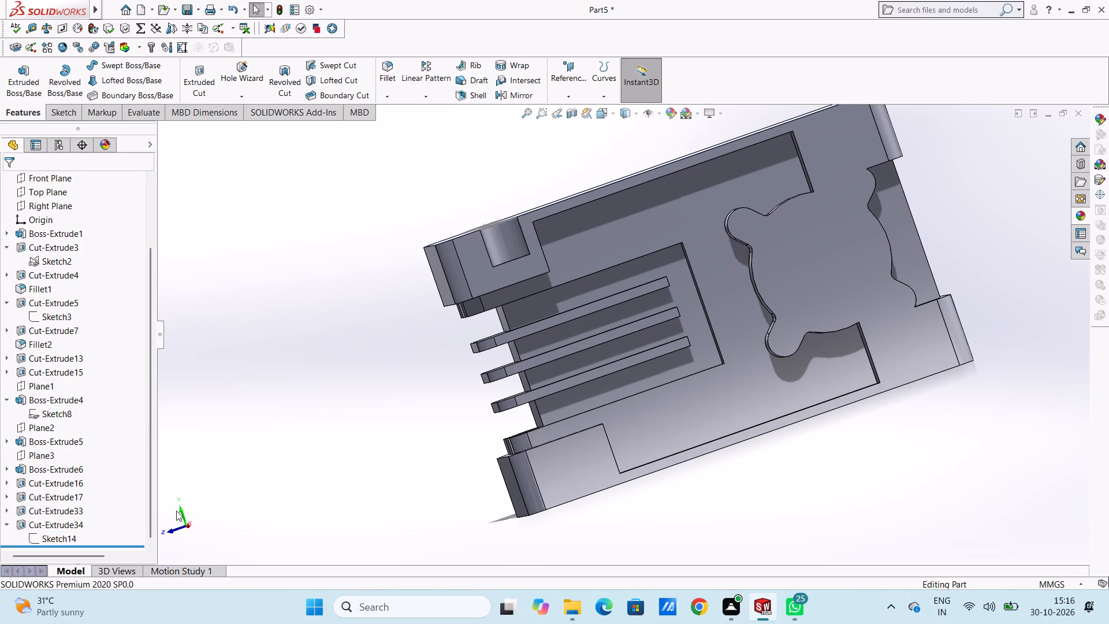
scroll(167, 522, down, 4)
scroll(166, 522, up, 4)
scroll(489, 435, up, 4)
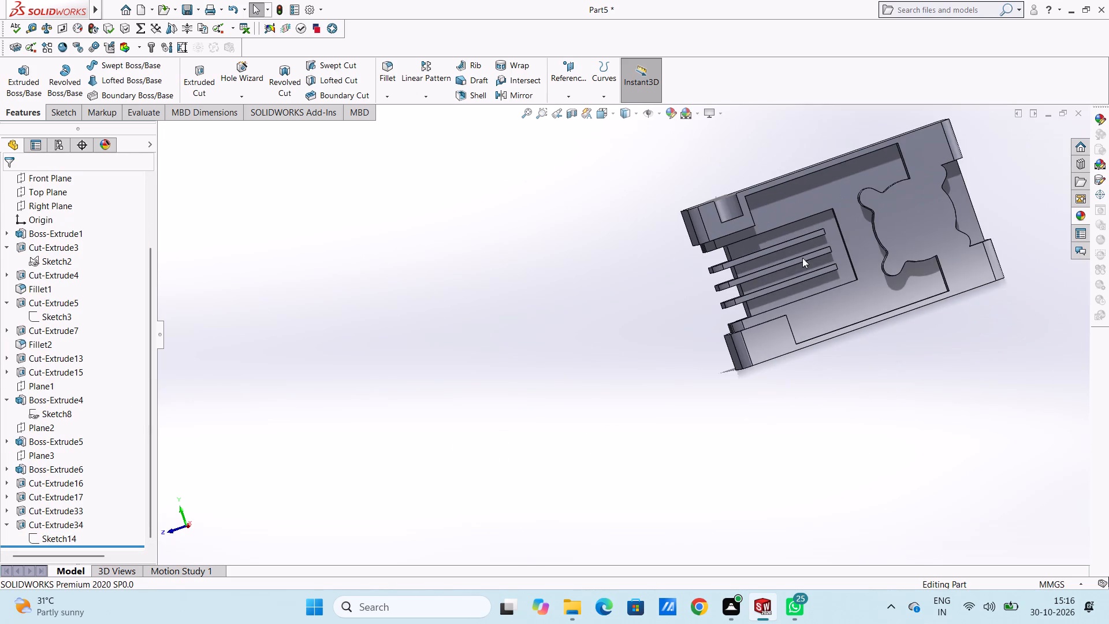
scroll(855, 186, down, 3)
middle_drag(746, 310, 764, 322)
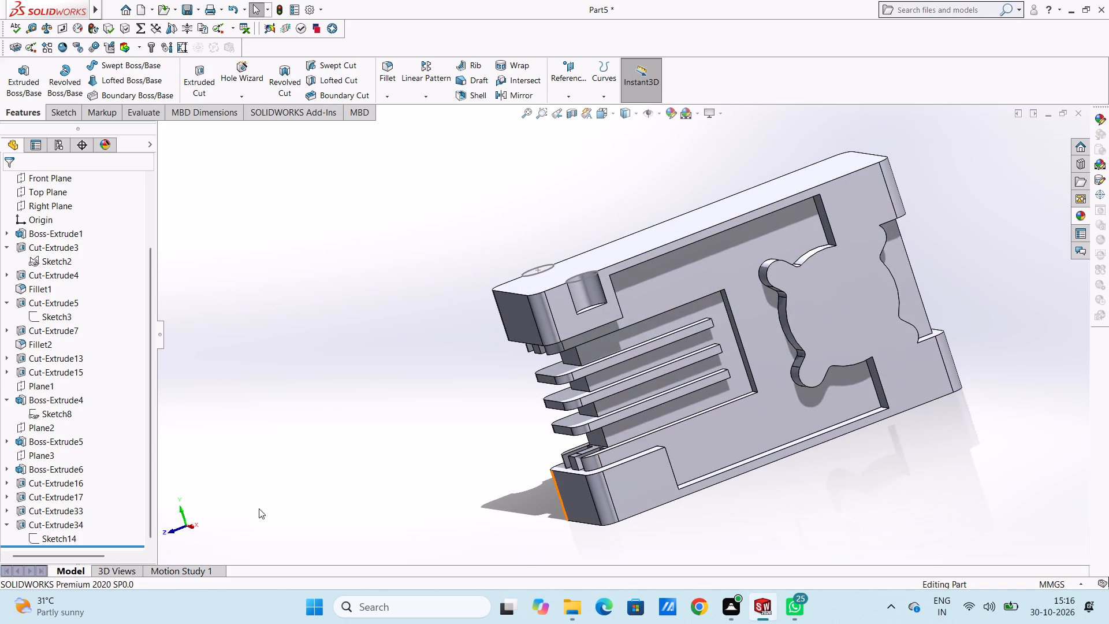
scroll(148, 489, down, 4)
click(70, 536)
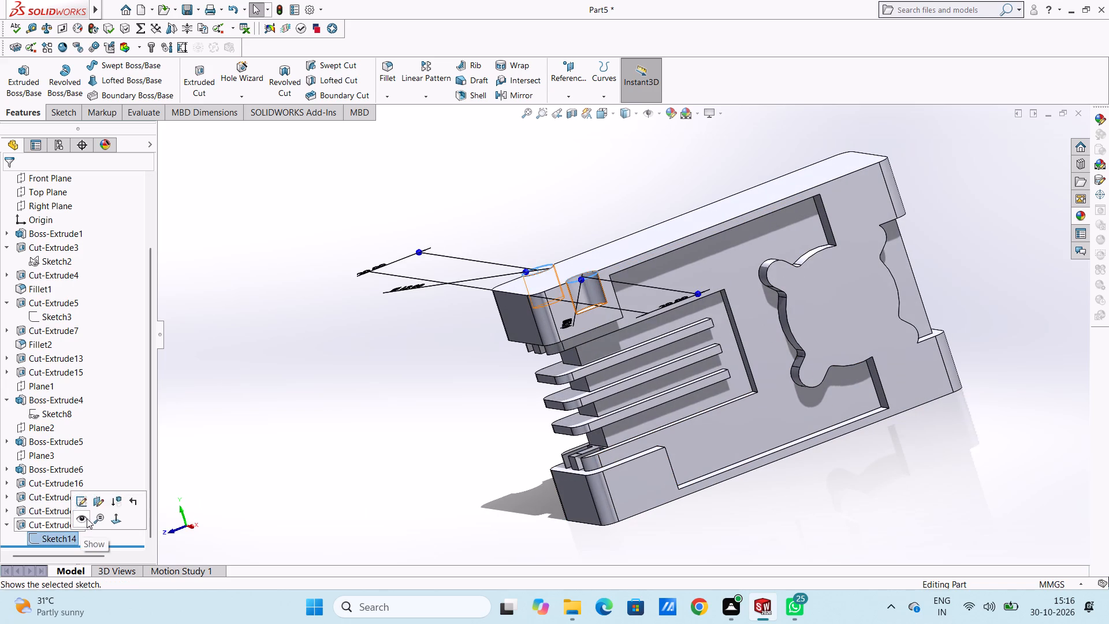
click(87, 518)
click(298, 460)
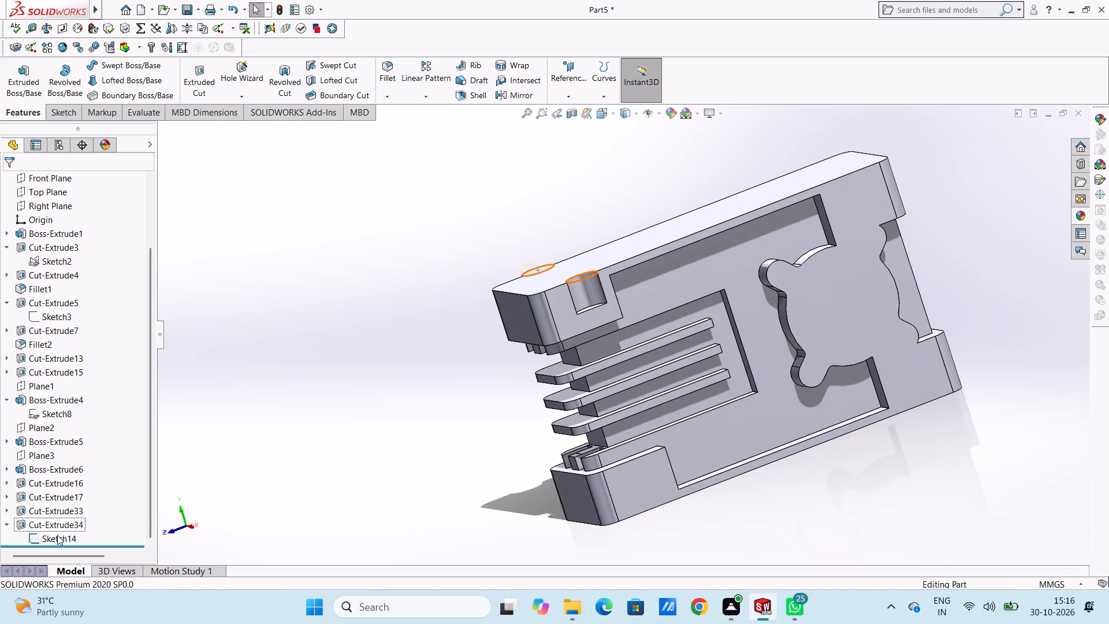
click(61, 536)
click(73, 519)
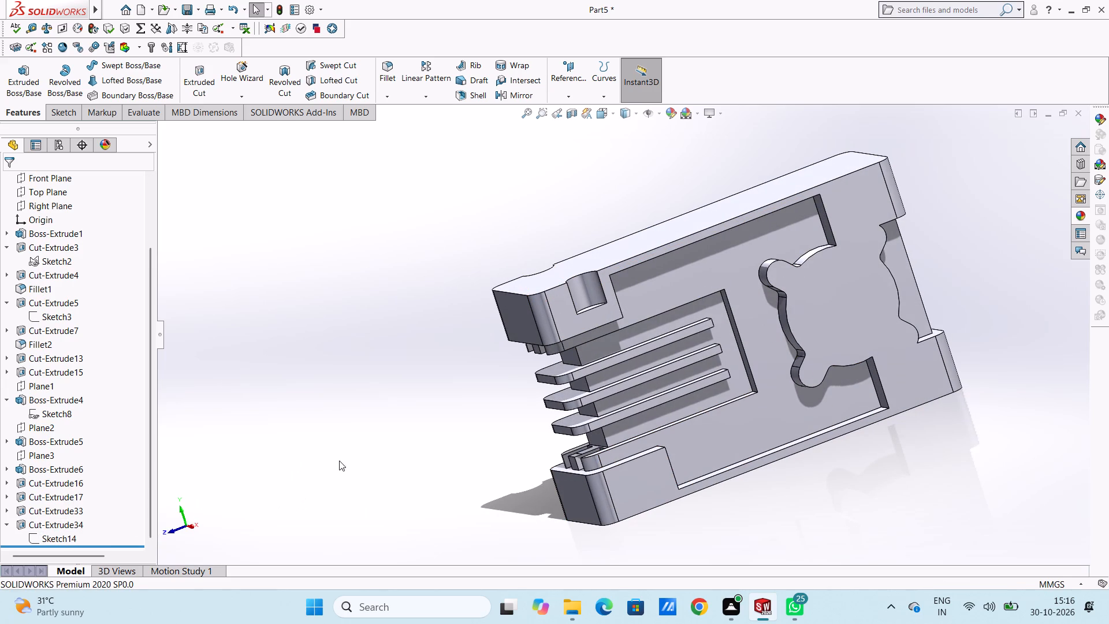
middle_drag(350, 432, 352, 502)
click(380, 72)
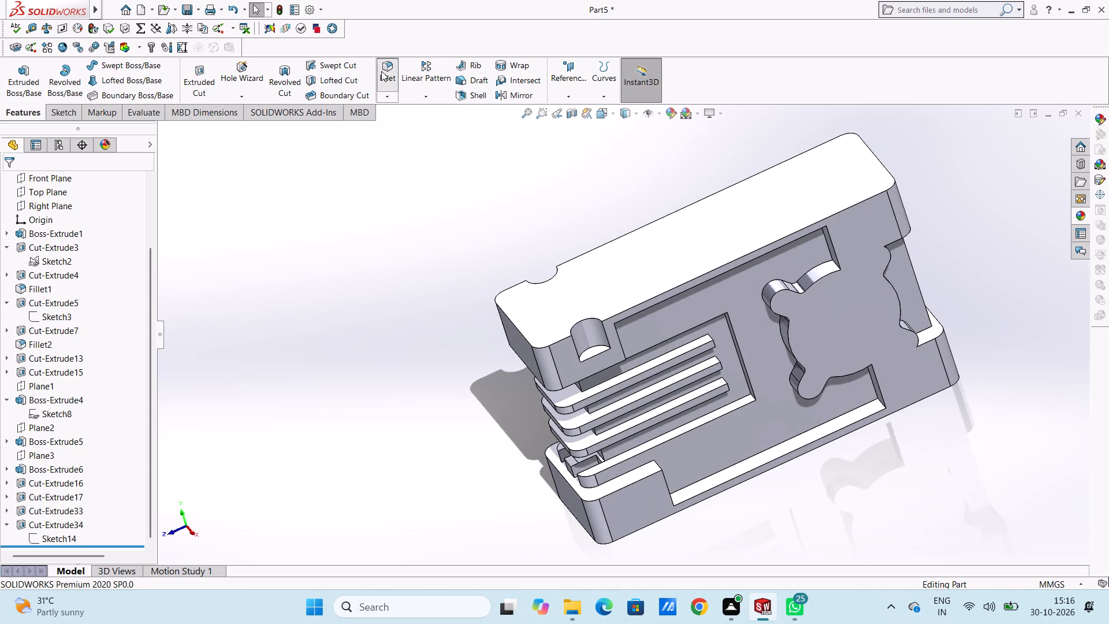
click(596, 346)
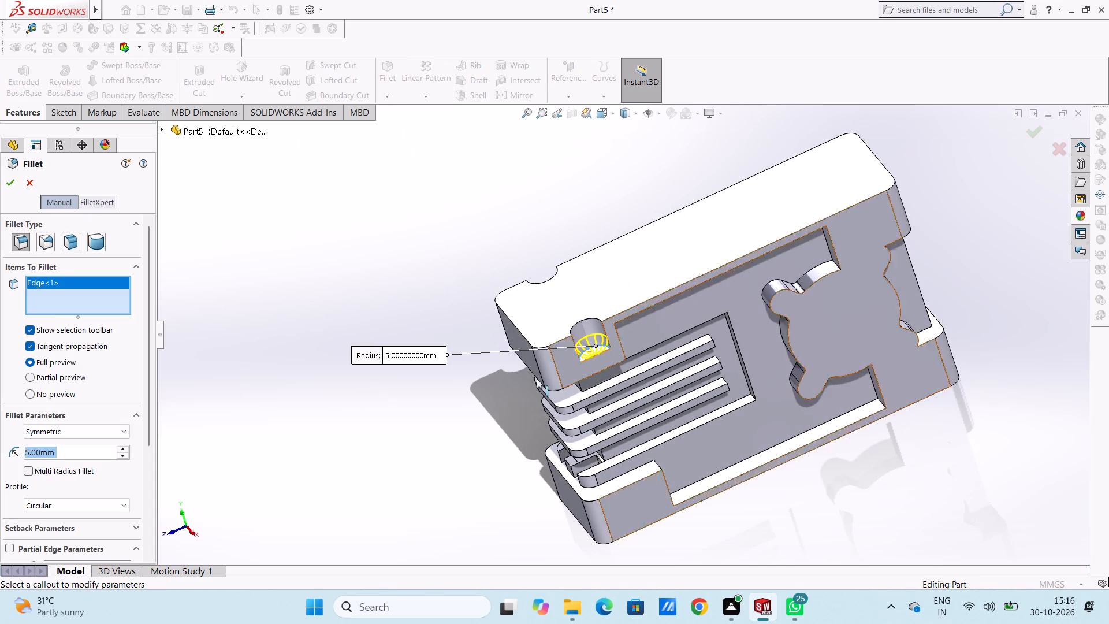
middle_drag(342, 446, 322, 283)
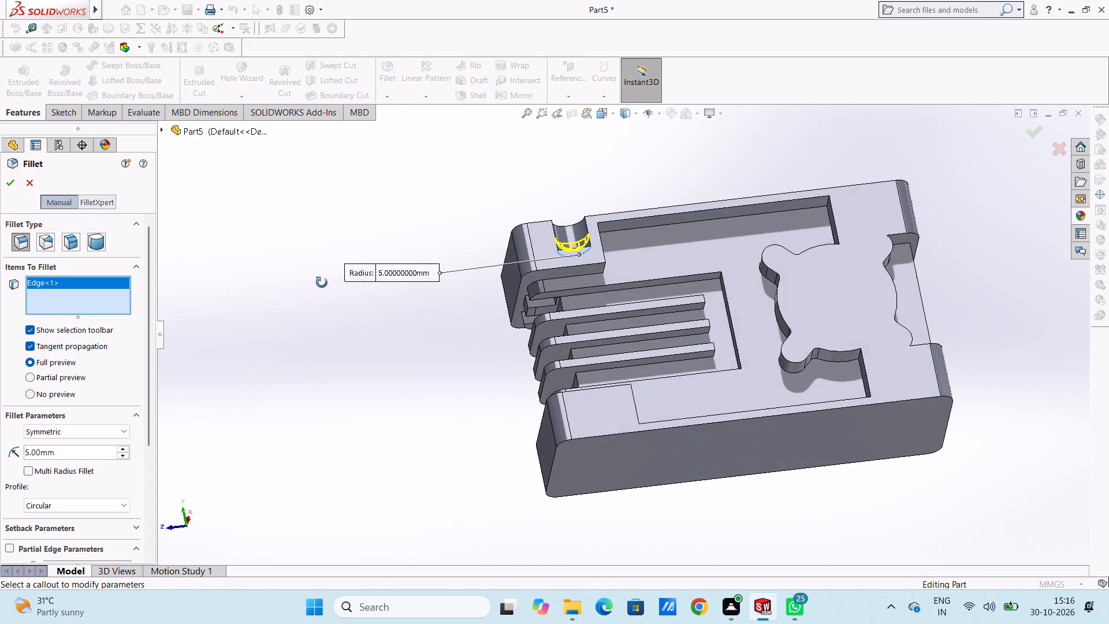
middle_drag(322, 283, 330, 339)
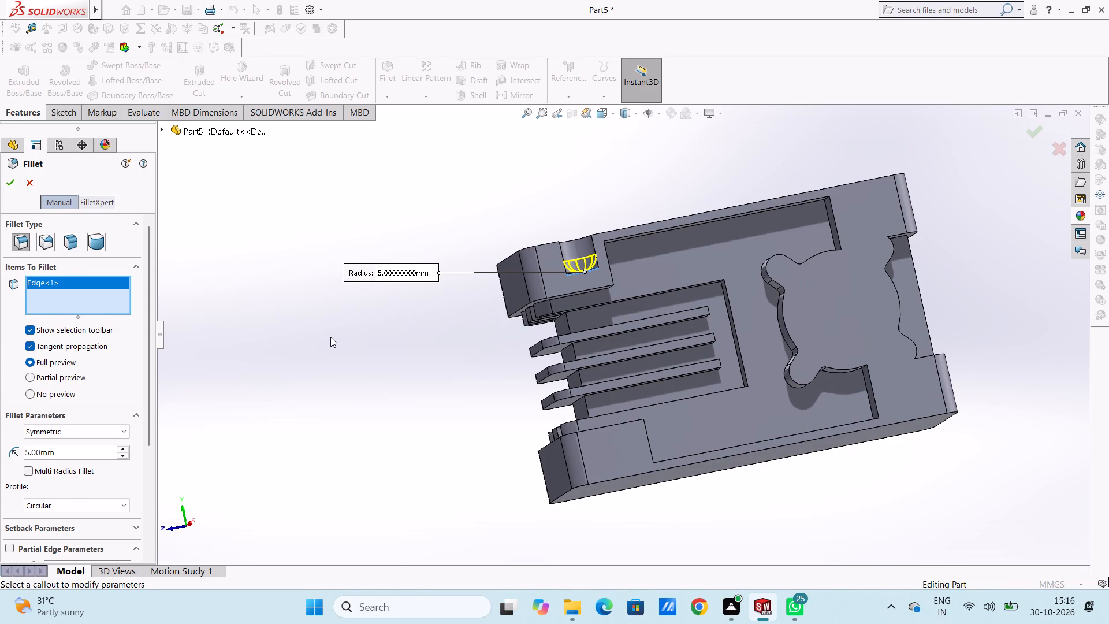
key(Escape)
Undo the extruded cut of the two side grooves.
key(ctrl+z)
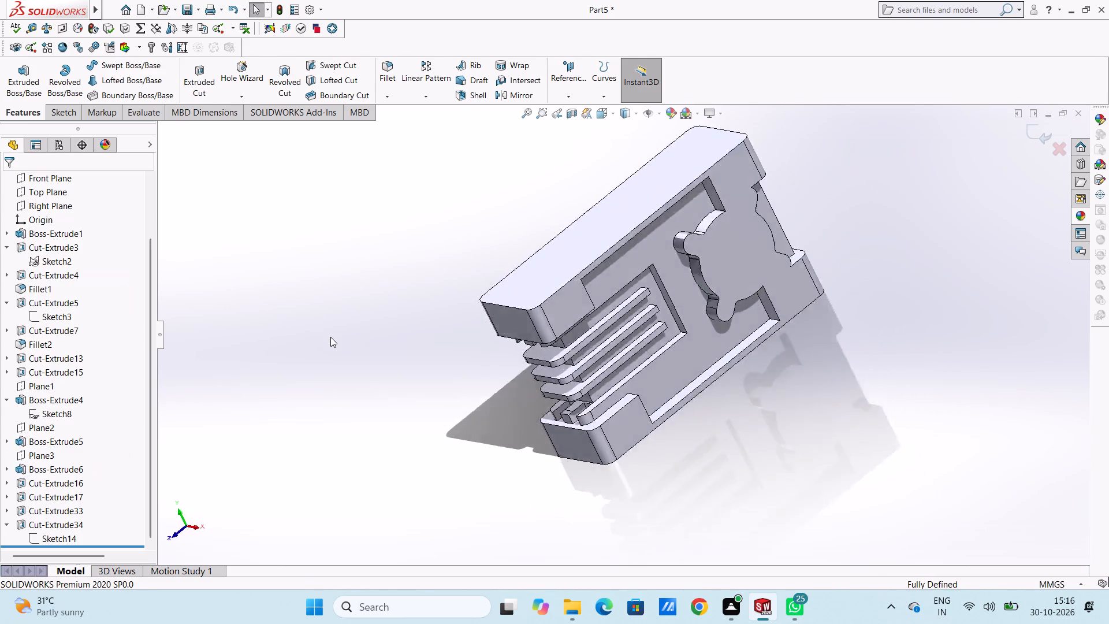
Extrude-cut the two 12 mm circles 15 mm deep down from the block's top face.
middle_drag(399, 377, 429, 283)
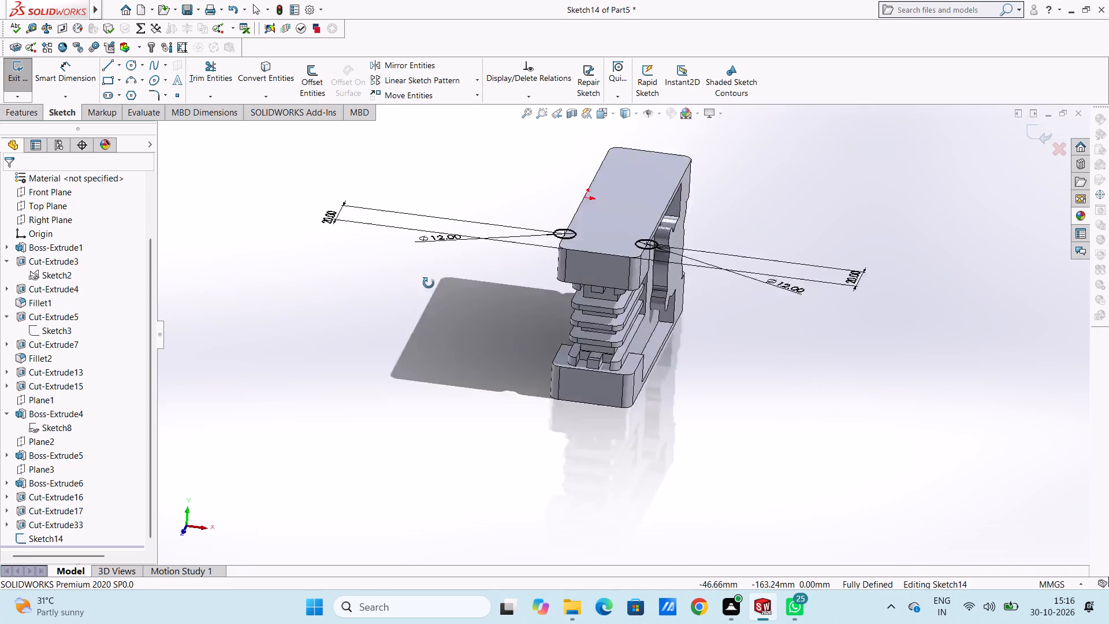
middle_drag(429, 283, 356, 274)
click(29, 112)
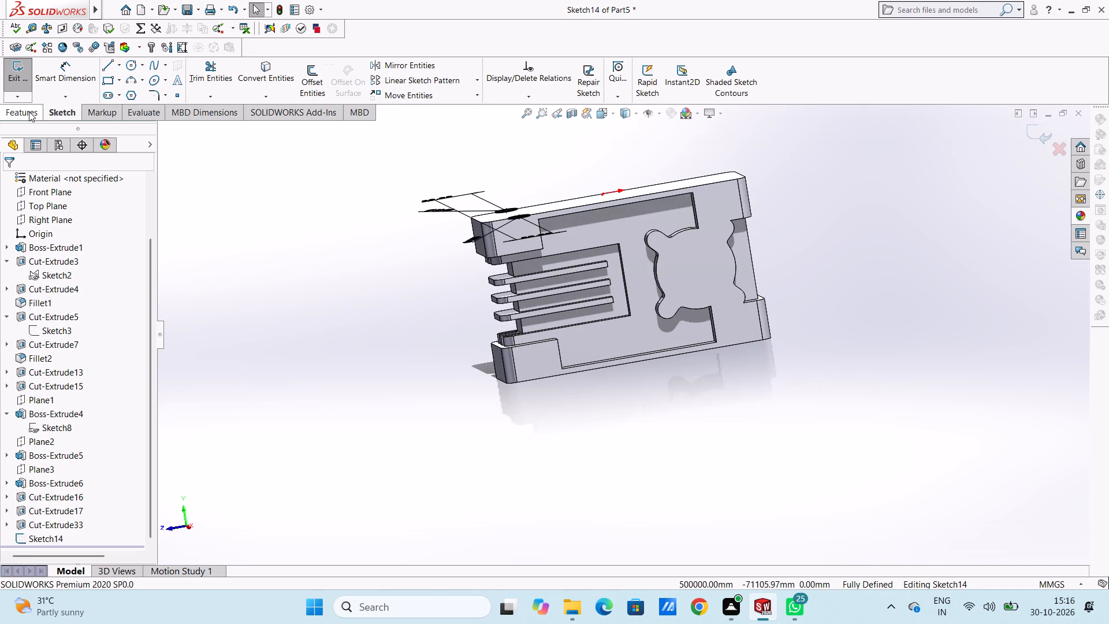
click(190, 80)
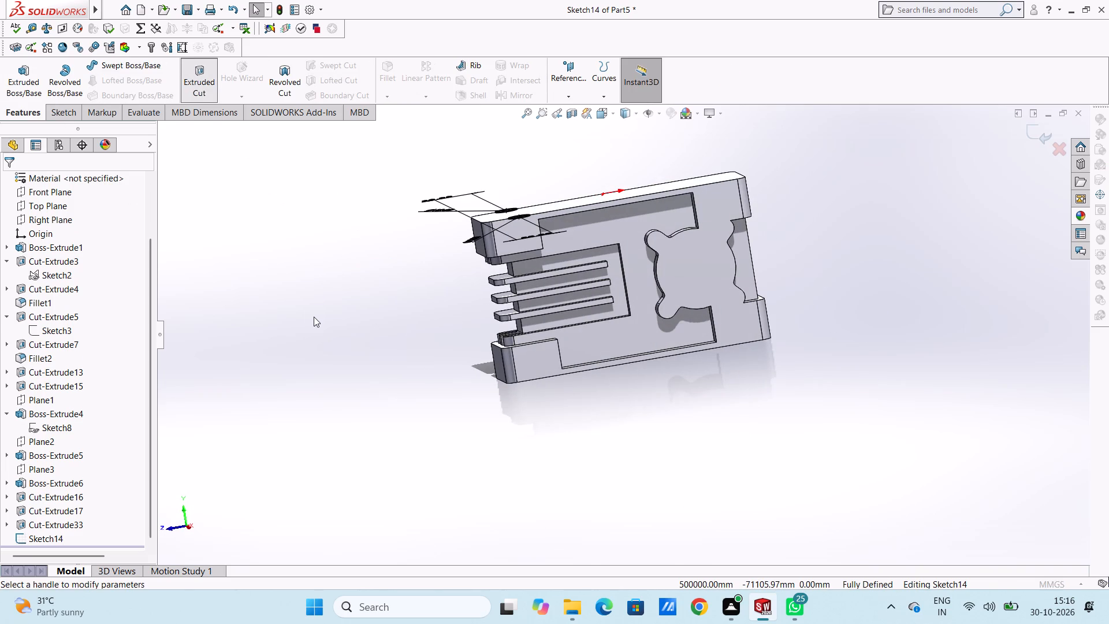
text(15)
key(Return)
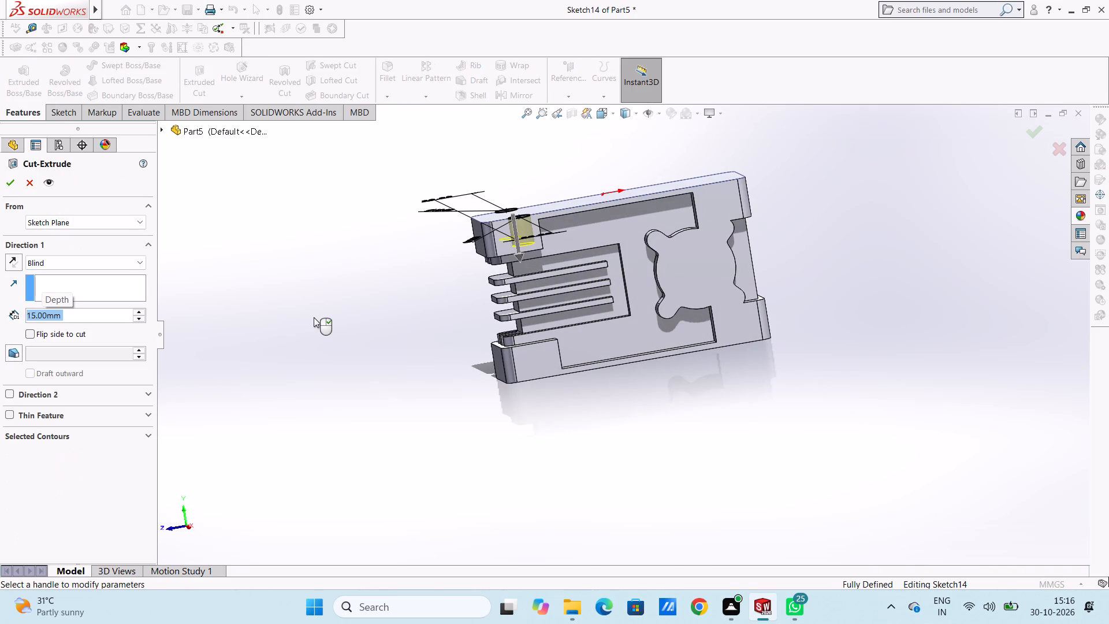
click(13, 190)
click(418, 306)
Fillet the curved bottom edges of both side grooves with a 6 mm radius.
middle_drag(546, 177, 578, 185)
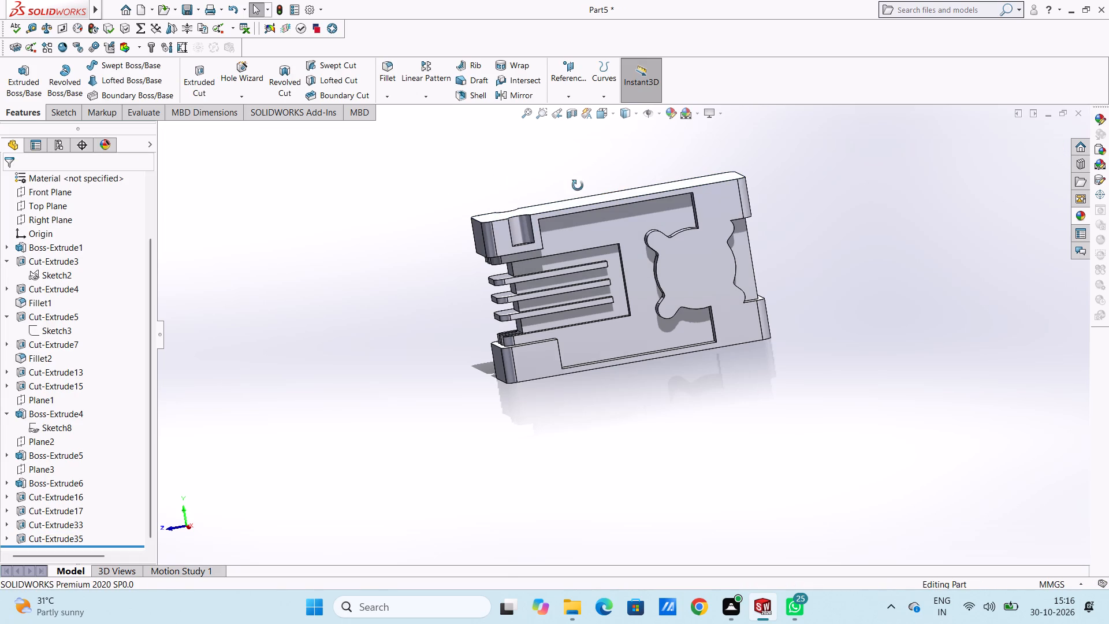
middle_drag(578, 185, 679, 258)
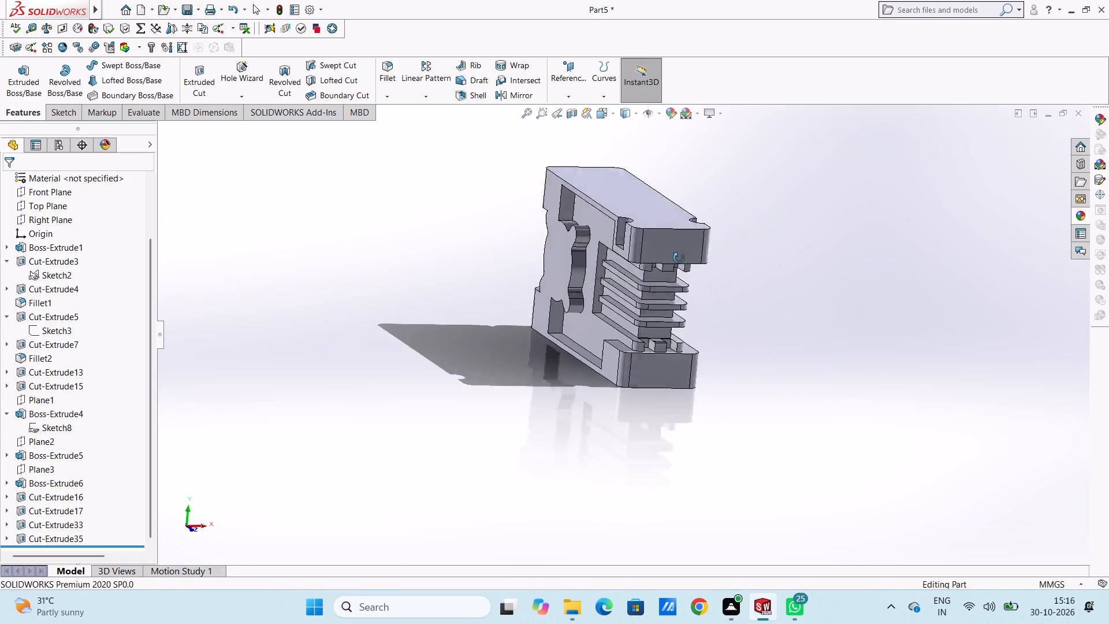
middle_drag(679, 258, 570, 363)
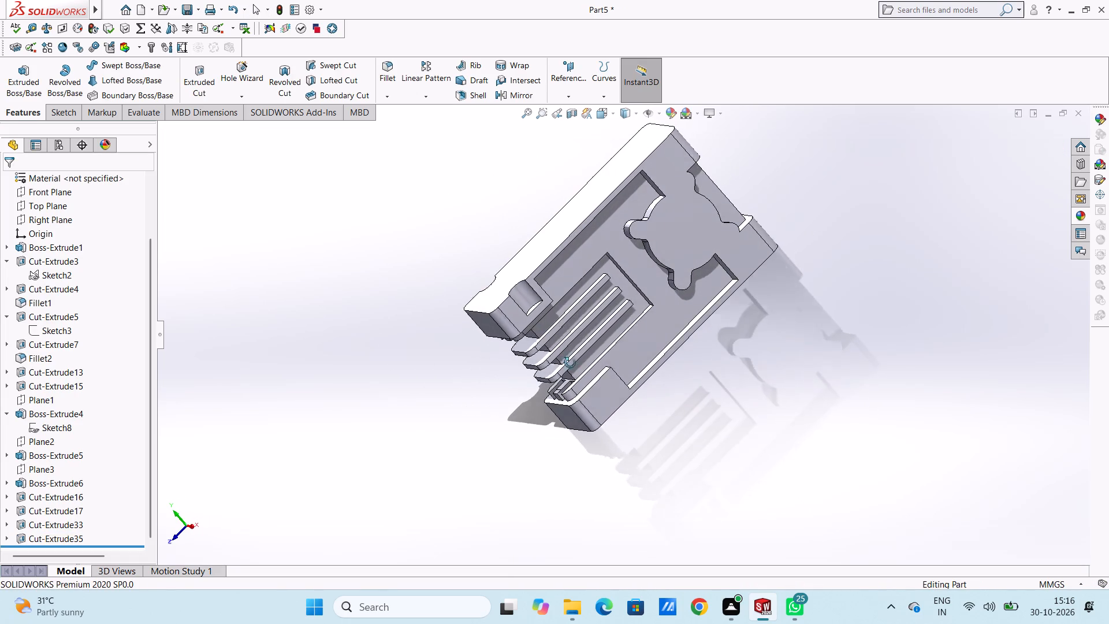
middle_drag(570, 363, 576, 374)
scroll(580, 288, down, 6)
click(396, 71)
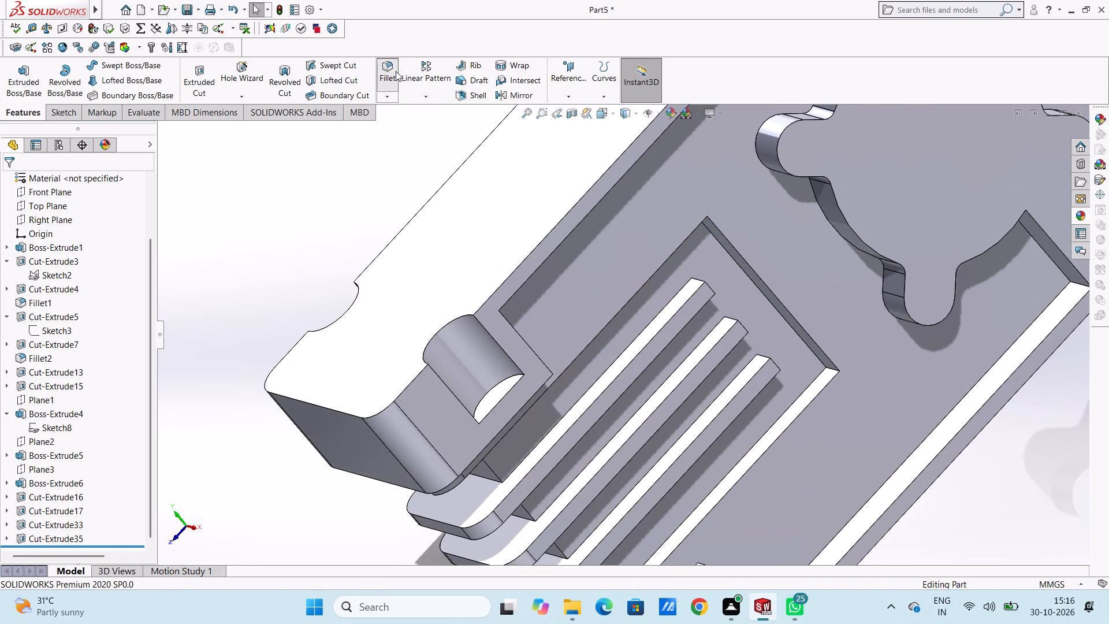
click(499, 382)
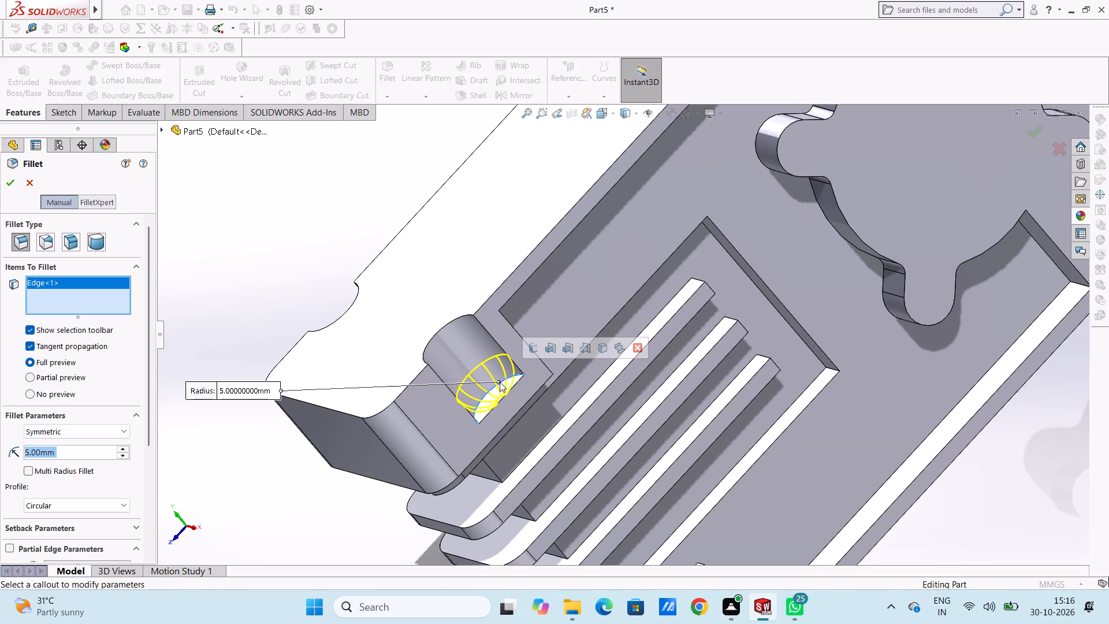
key(3)
key(Return)
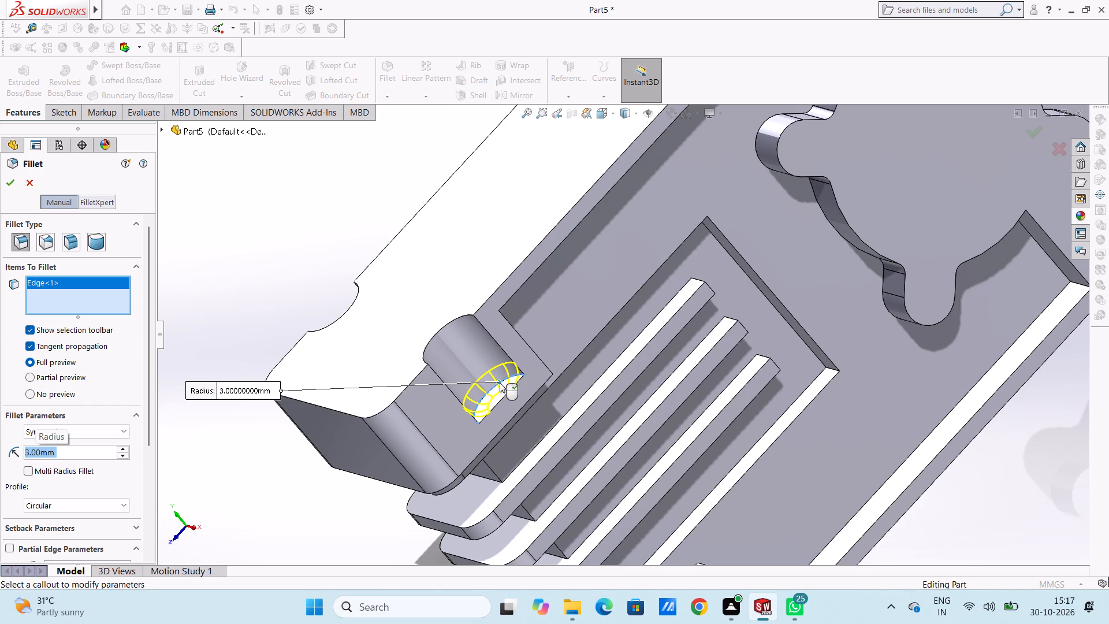
key(4)
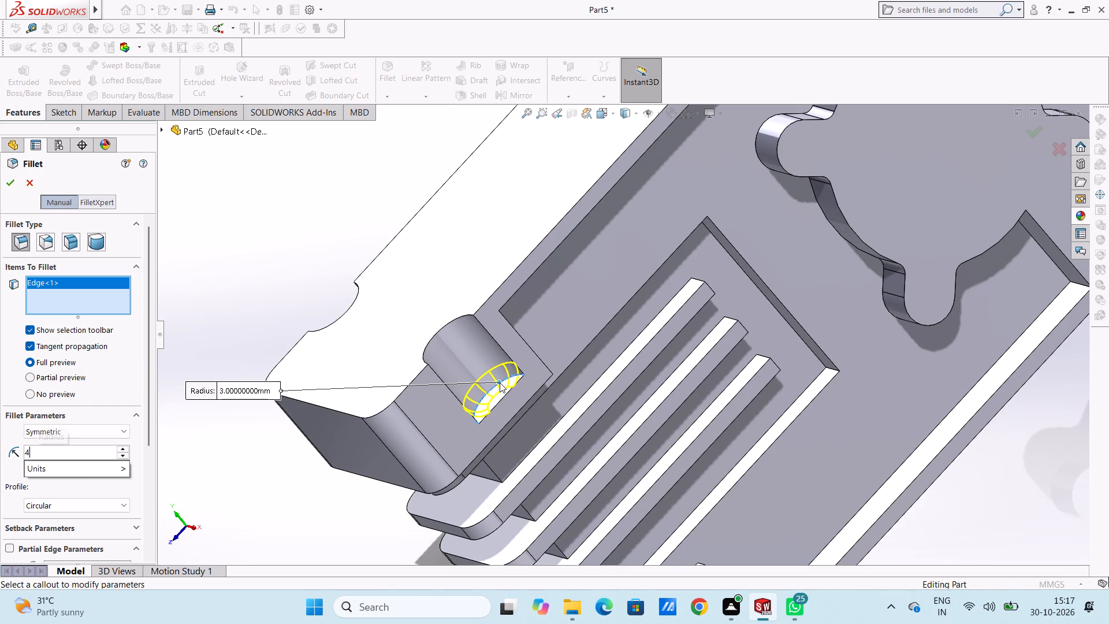
key(Return)
key(5)
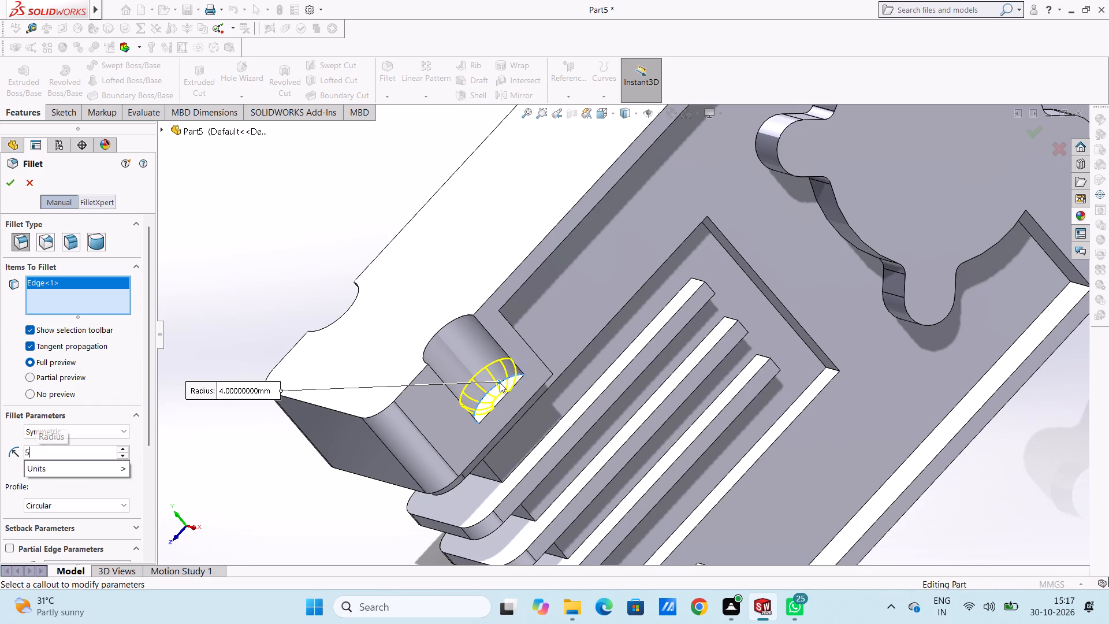
key(Return)
key(6)
key(Return)
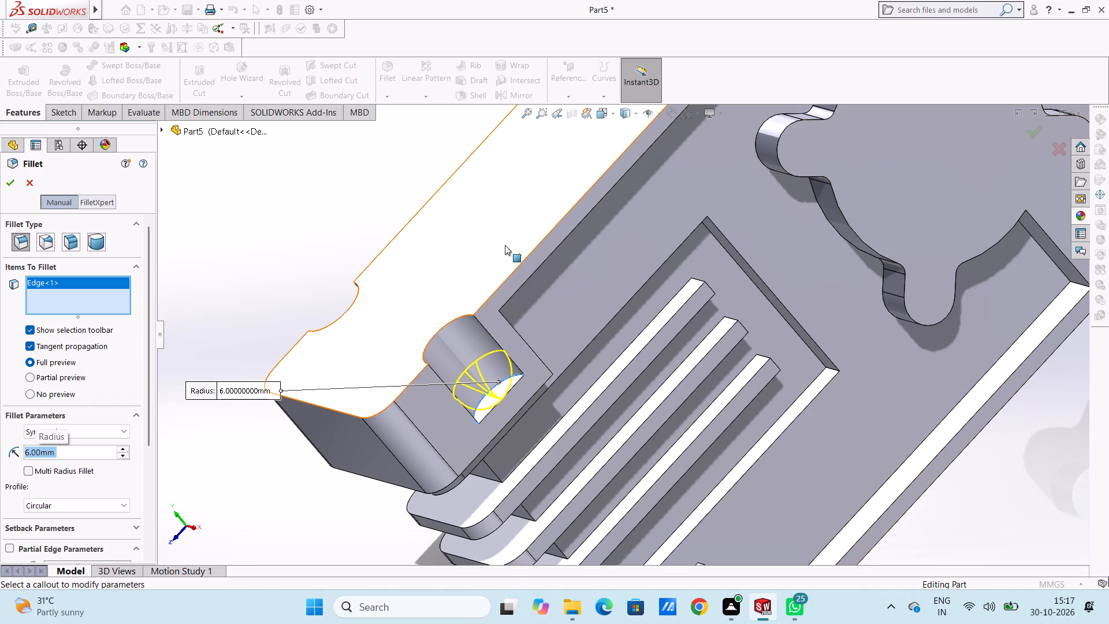
scroll(502, 242, up, 3)
middle_drag(477, 267, 610, 191)
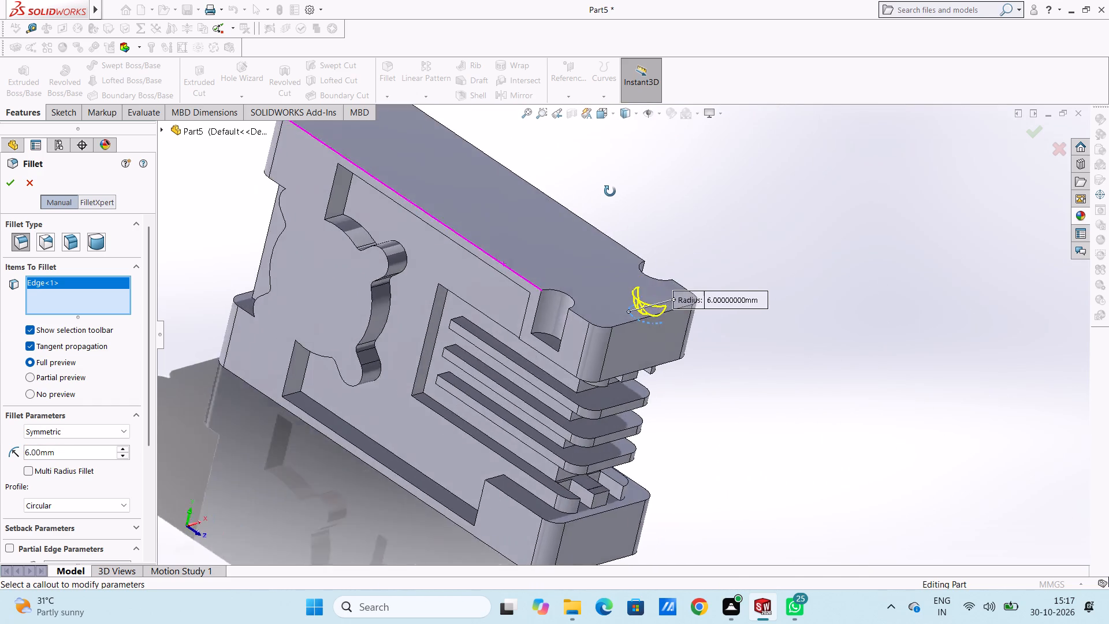
middle_drag(610, 191, 615, 205)
scroll(568, 356, down, 3)
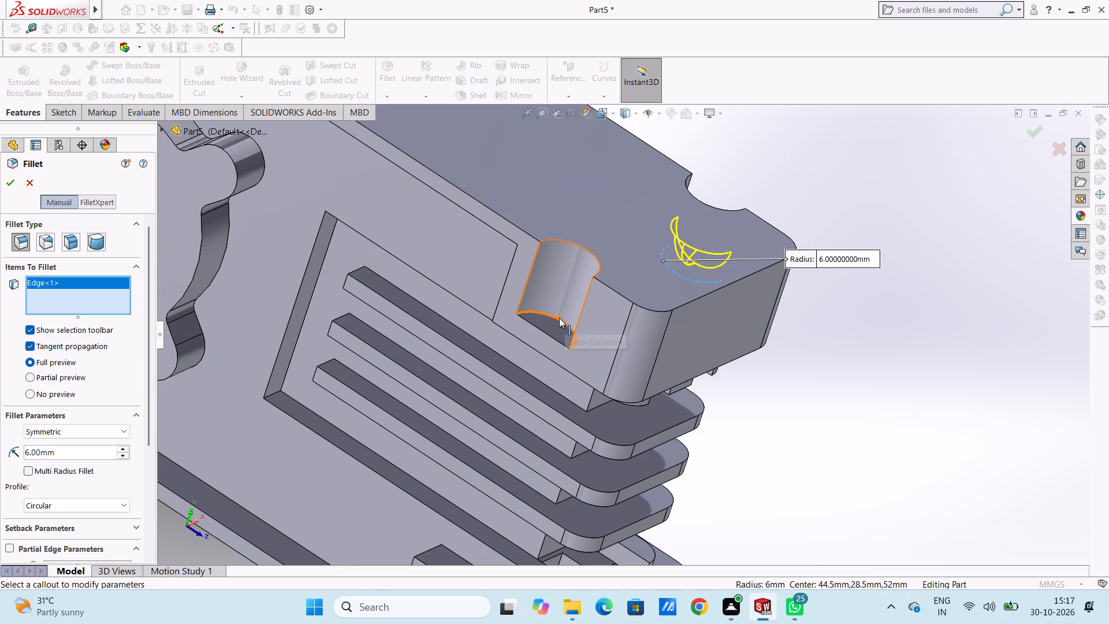
click(559, 318)
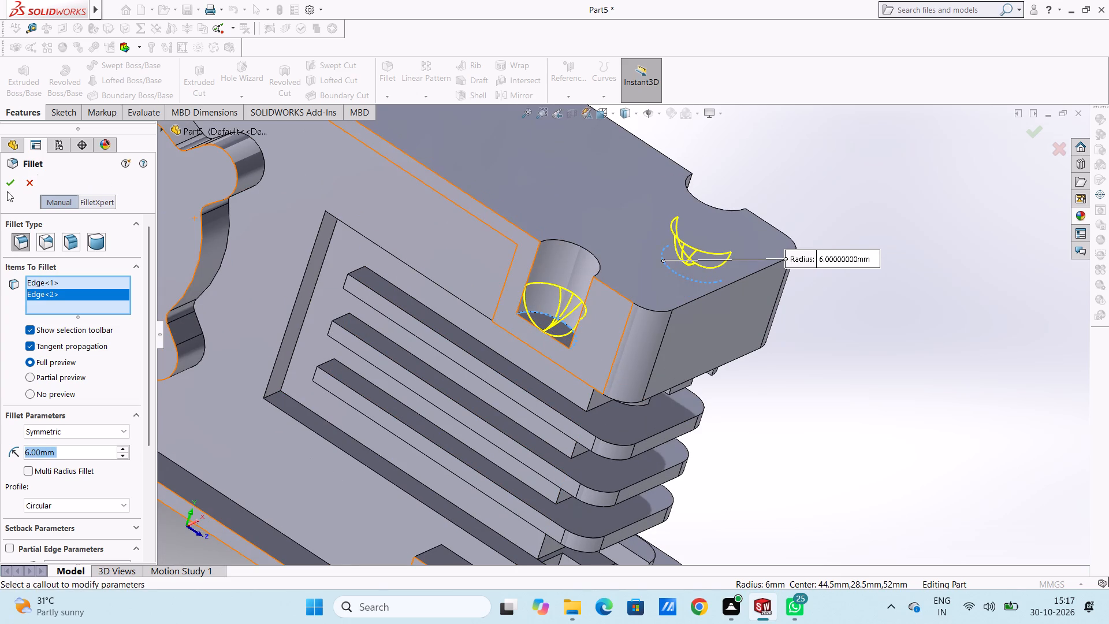
click(8, 187)
Examine the rounded side grooves and the whole block from several angles.
scroll(307, 236, up, 4)
scroll(345, 281, up, 5)
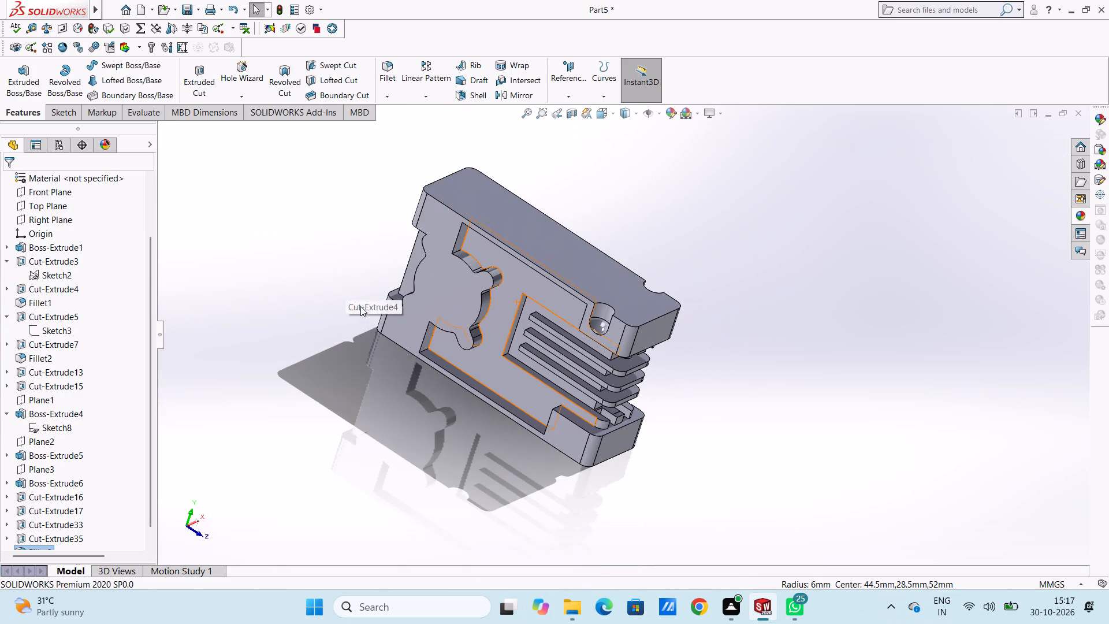
middle_drag(354, 302, 228, 234)
middle_drag(332, 263, 297, 239)
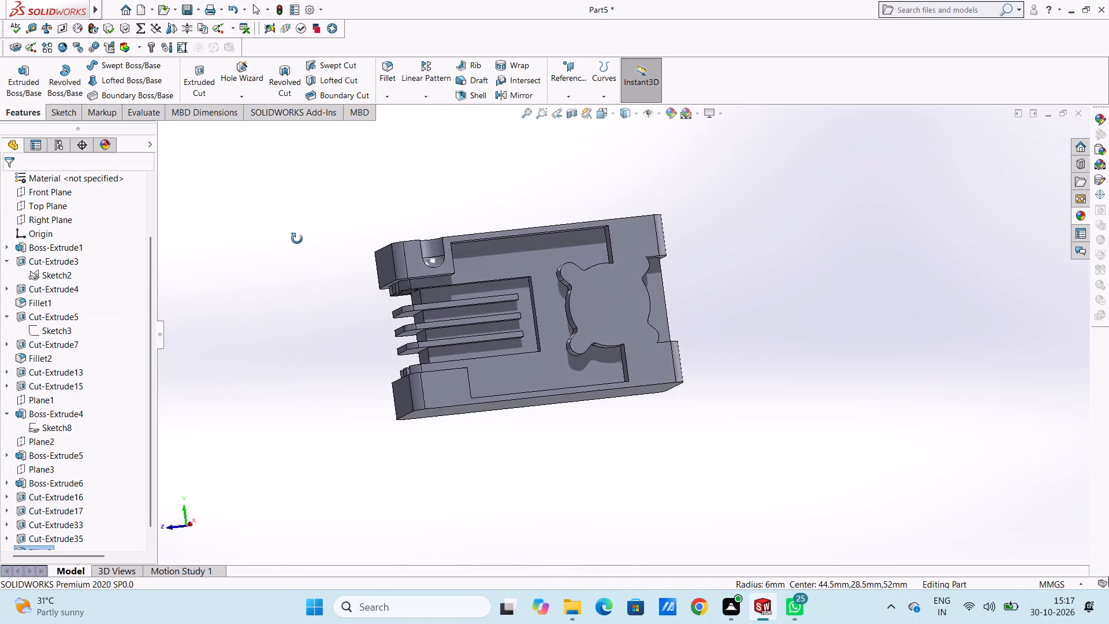
middle_drag(297, 239, 295, 255)
click(426, 195)
middle_drag(438, 199, 497, 274)
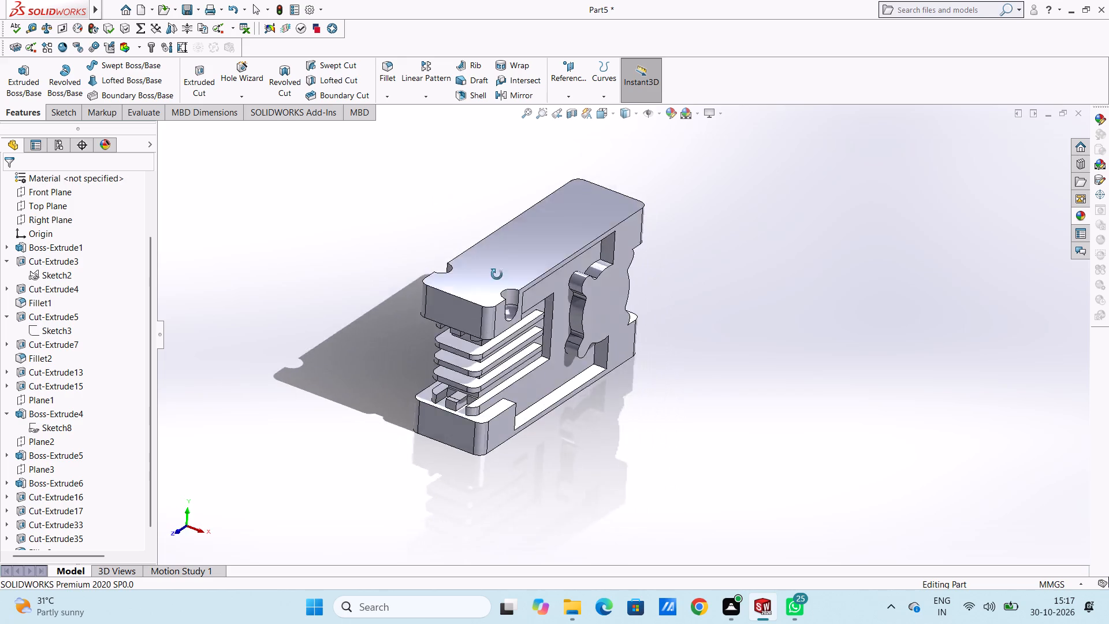
middle_drag(497, 274, 471, 174)
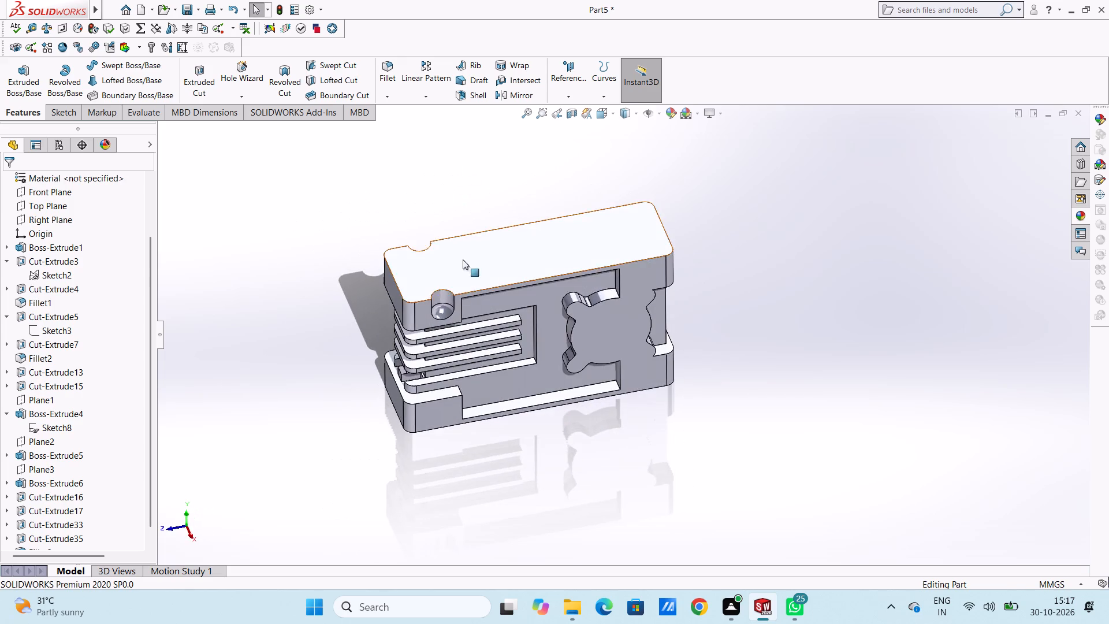
middle_drag(437, 313, 444, 277)
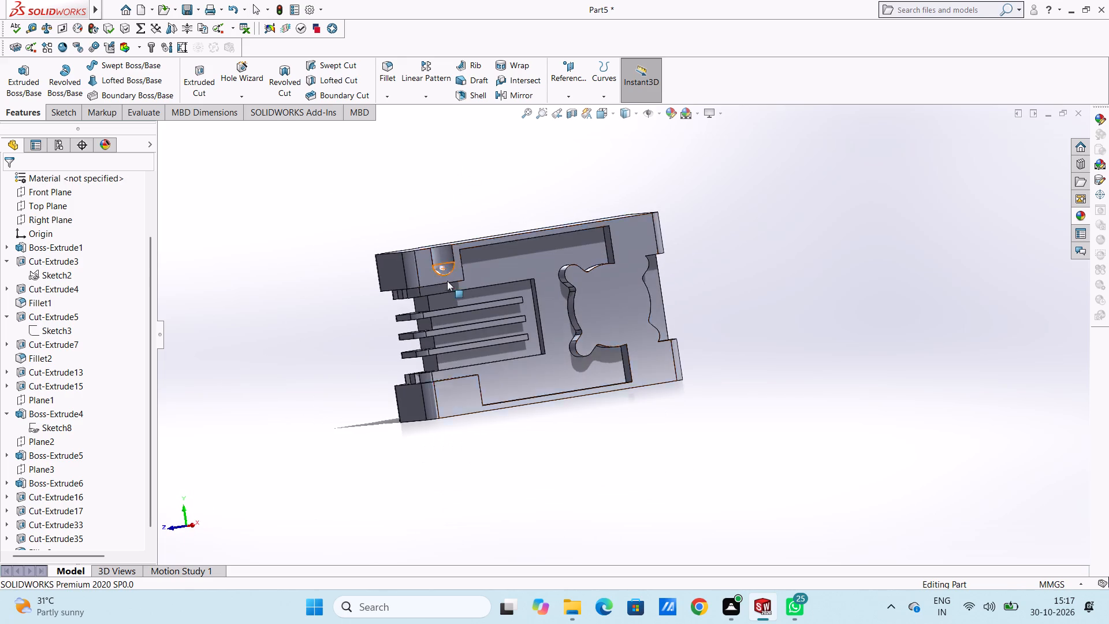
middle_drag(324, 340, 354, 326)
middle_drag(340, 338, 334, 340)
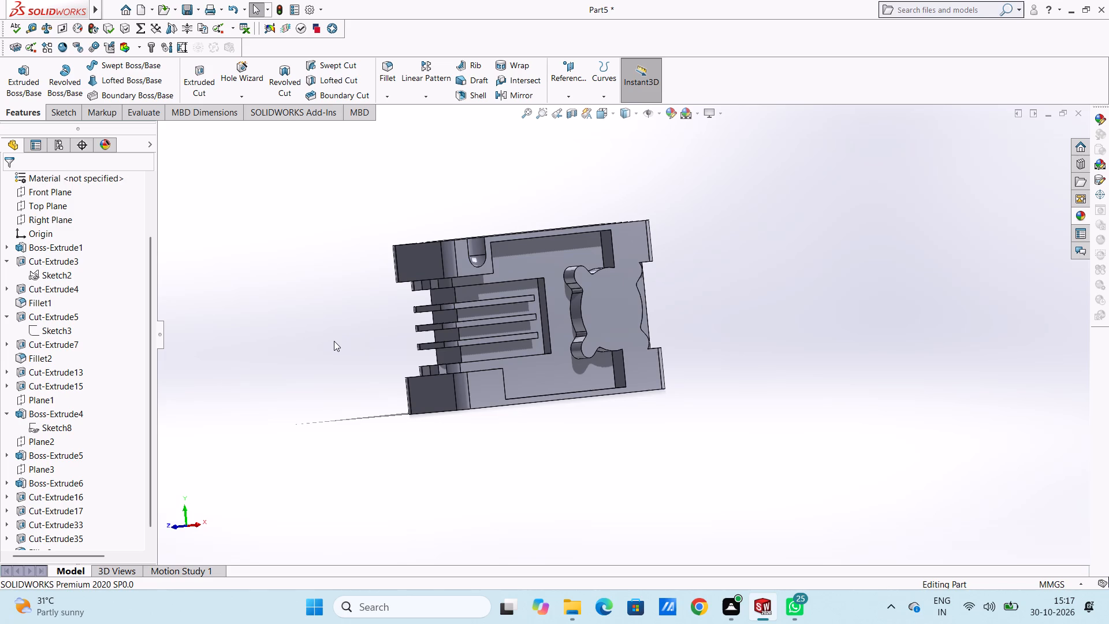
scroll(331, 326, up, 2)
scroll(463, 408, down, 3)
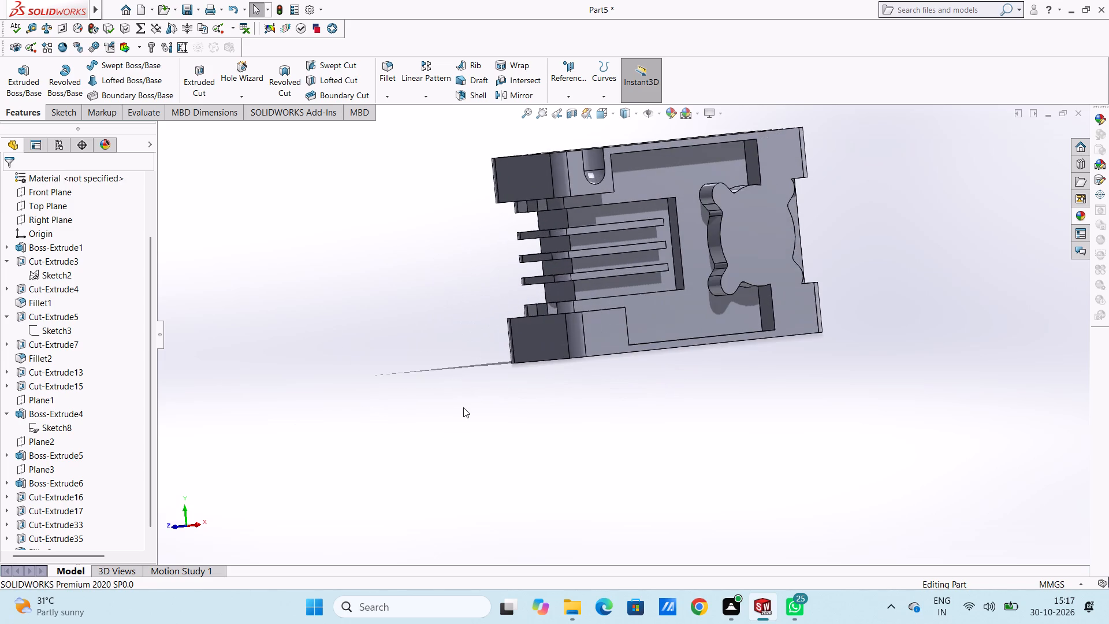
scroll(685, 287, up, 3)
middle_drag(671, 289, 661, 404)
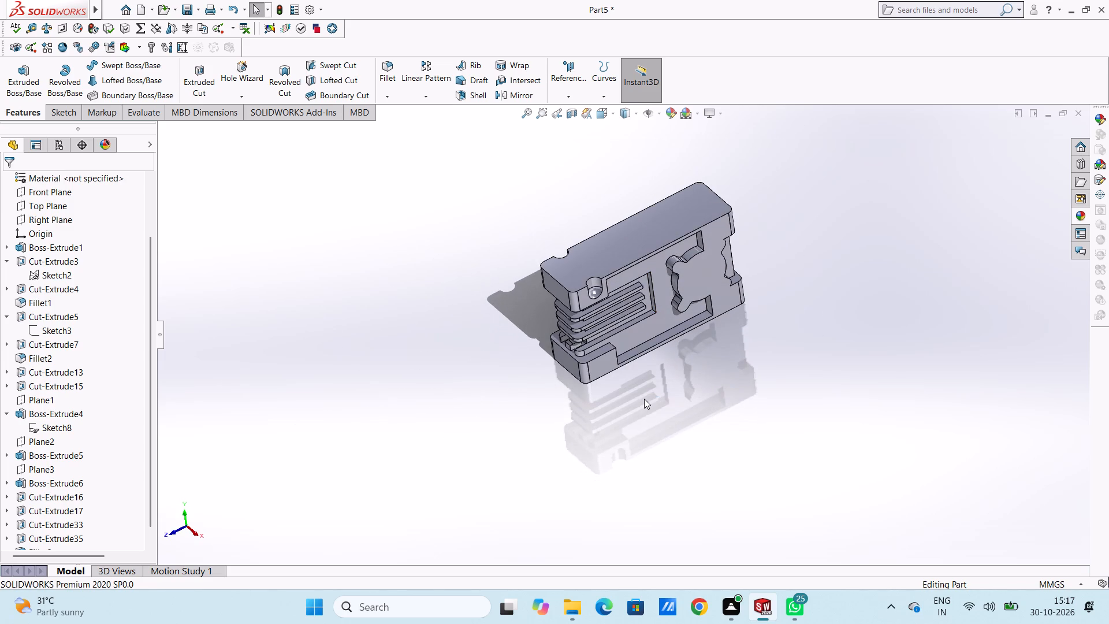
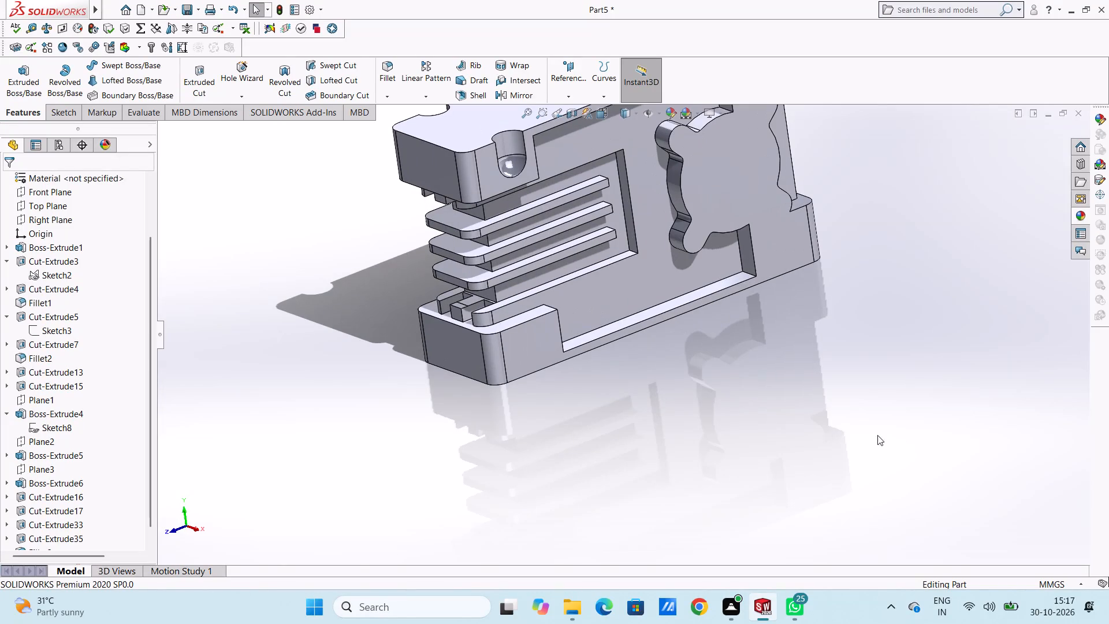
Extrude-cut the existing two-circle groove sketch 15 mm upward into the block, starting from the block's bottom face.
scroll(154, 384, down, 1)
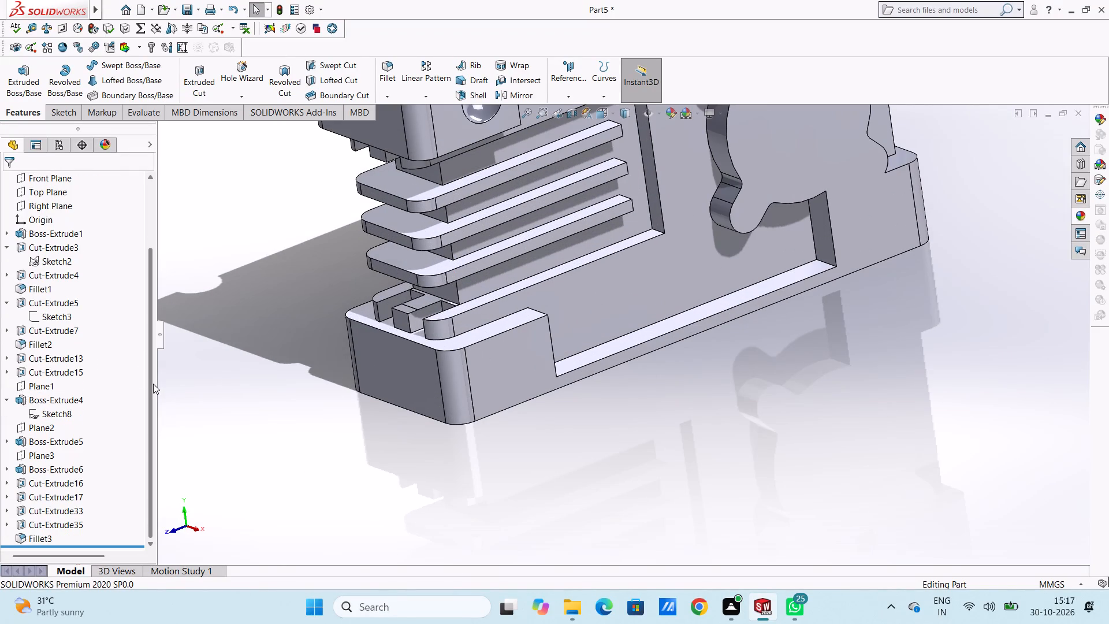
scroll(153, 384, down, 3)
click(10, 523)
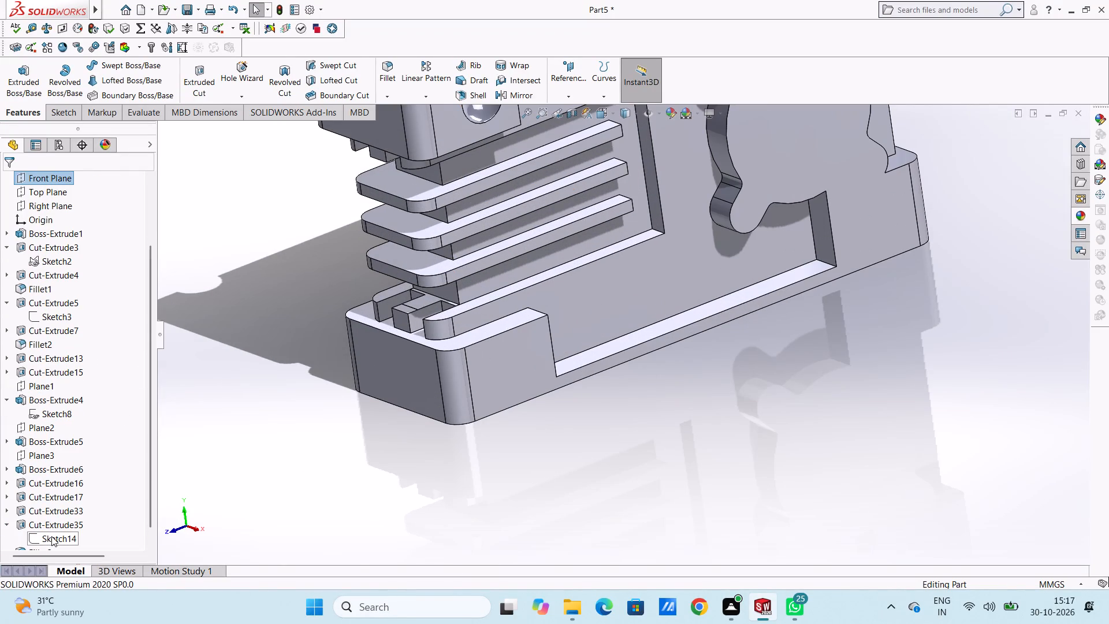
click(49, 536)
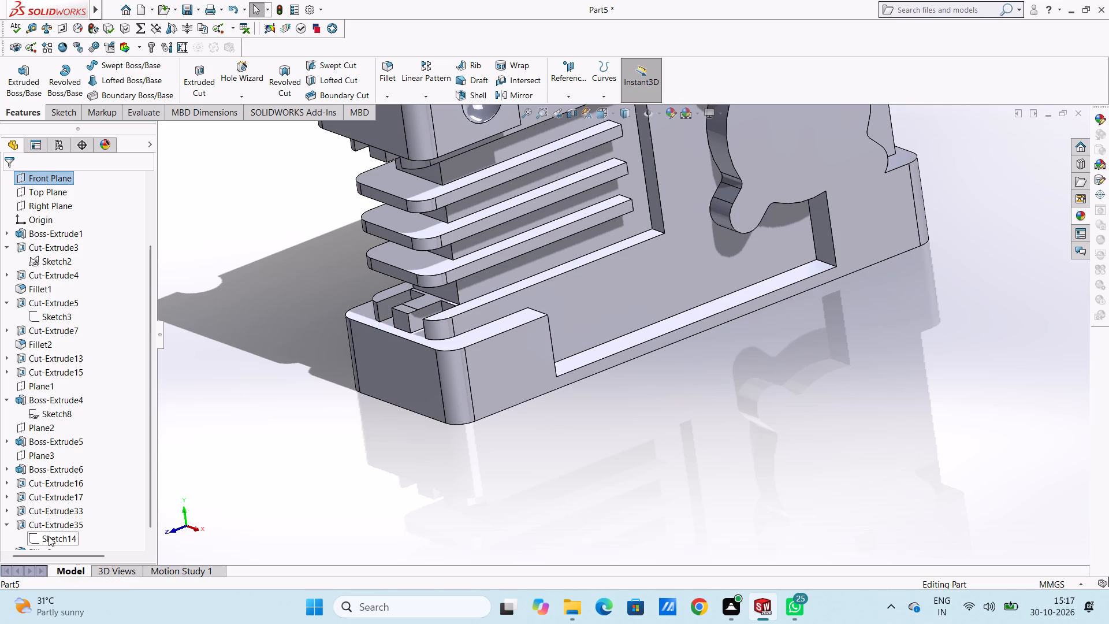
scroll(256, 421, up, 3)
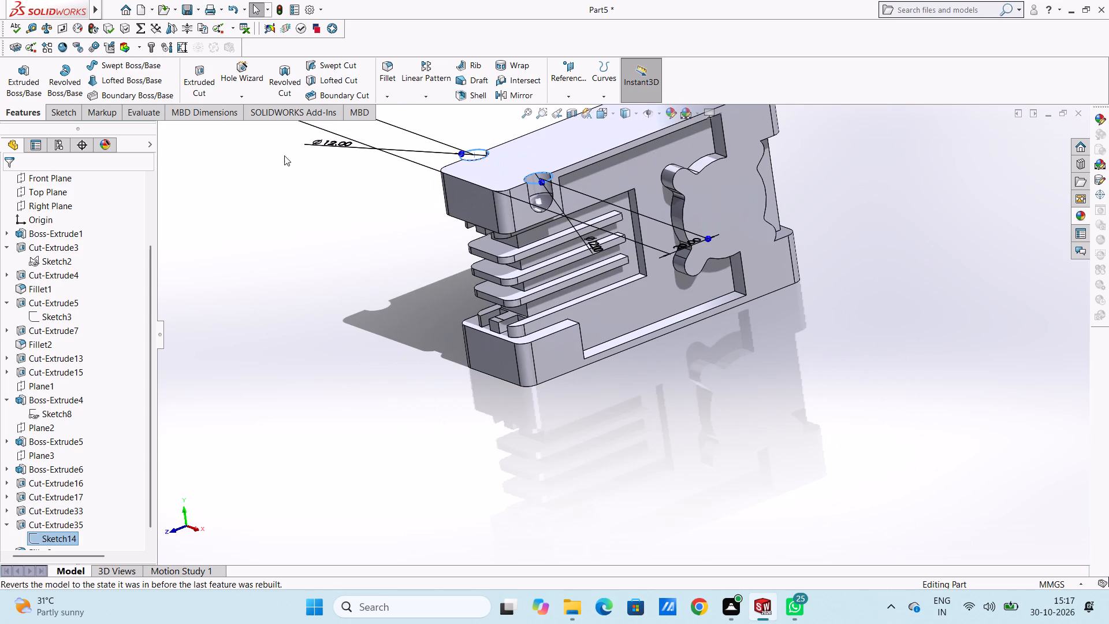
click(207, 69)
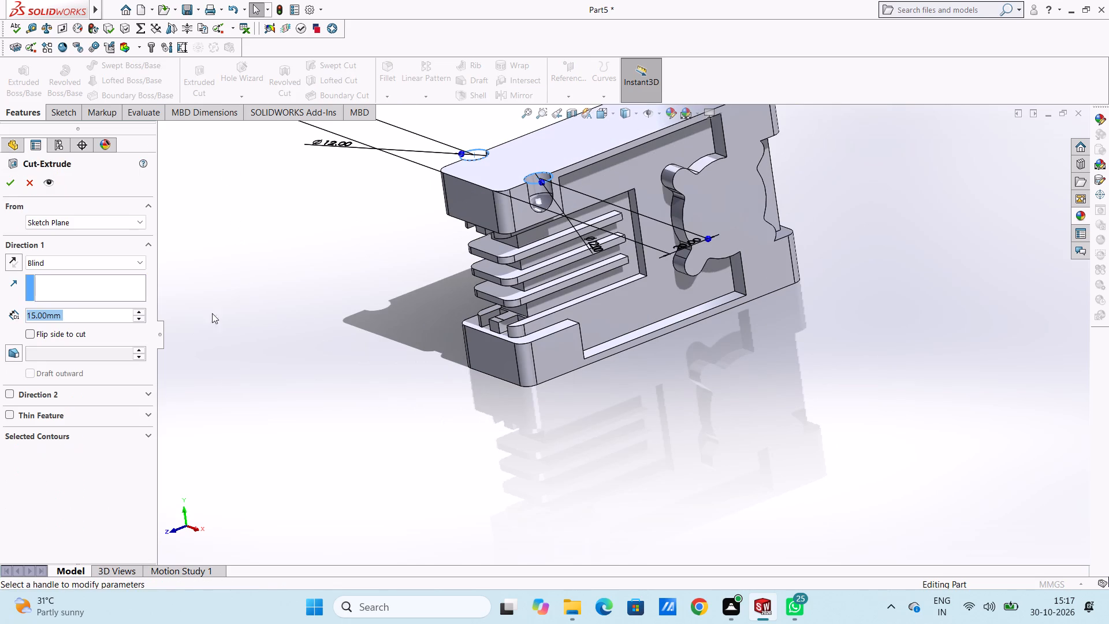
click(113, 220)
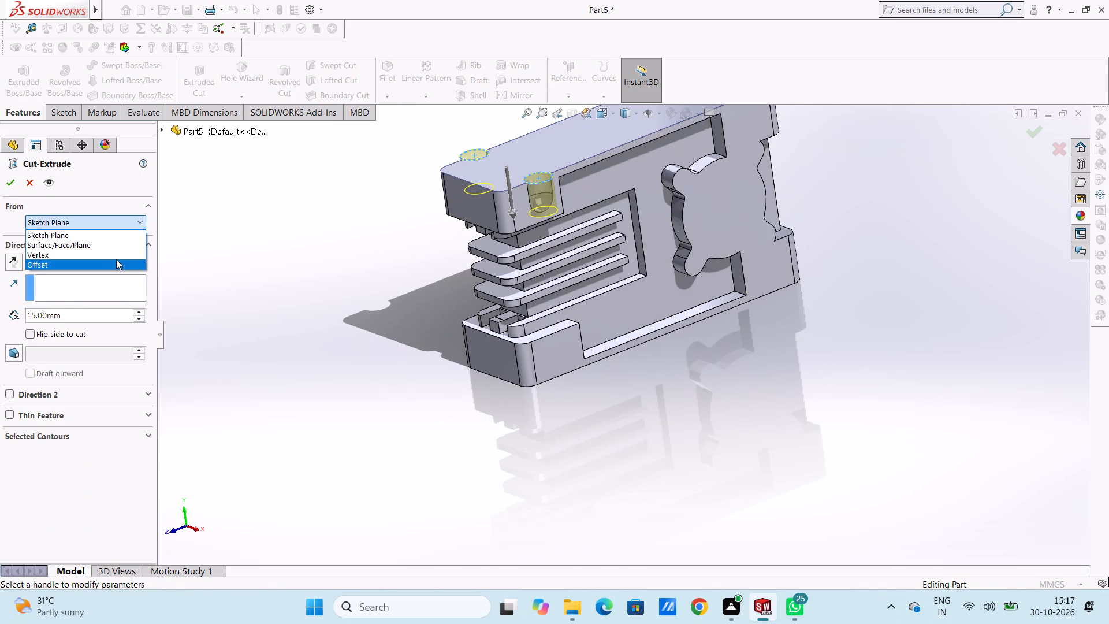
click(112, 244)
middle_drag(472, 422, 430, 276)
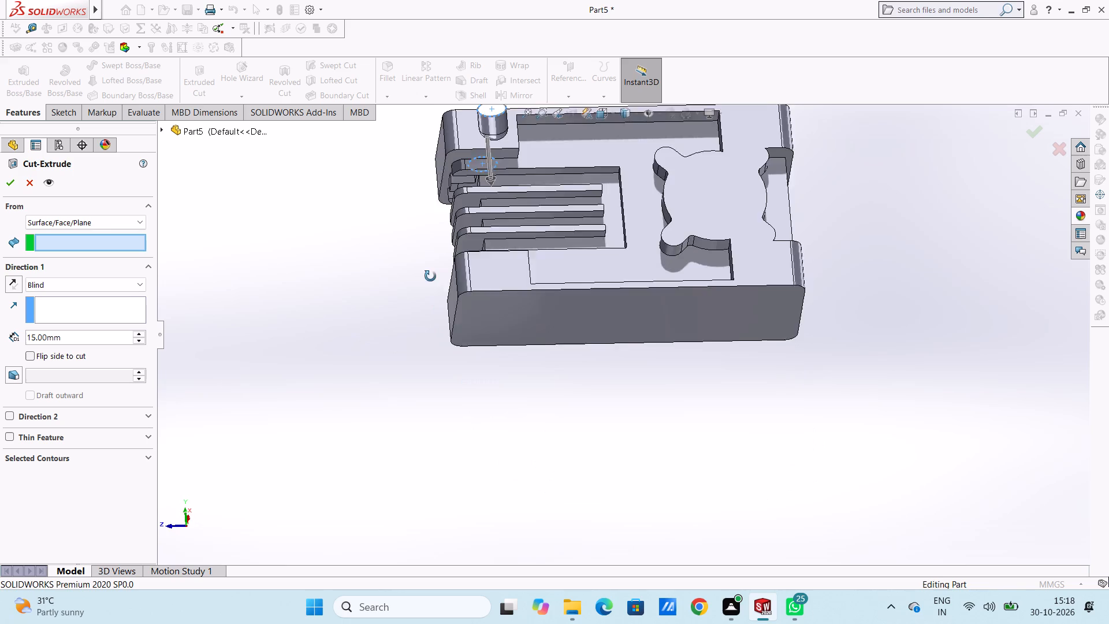
middle_drag(430, 276, 423, 246)
click(524, 304)
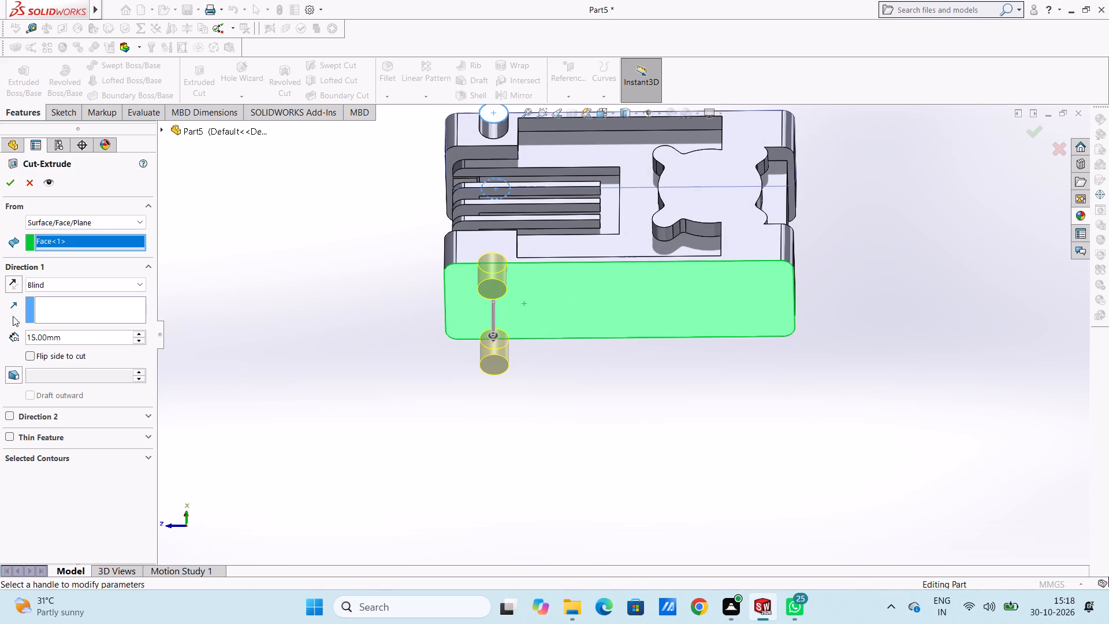
click(16, 287)
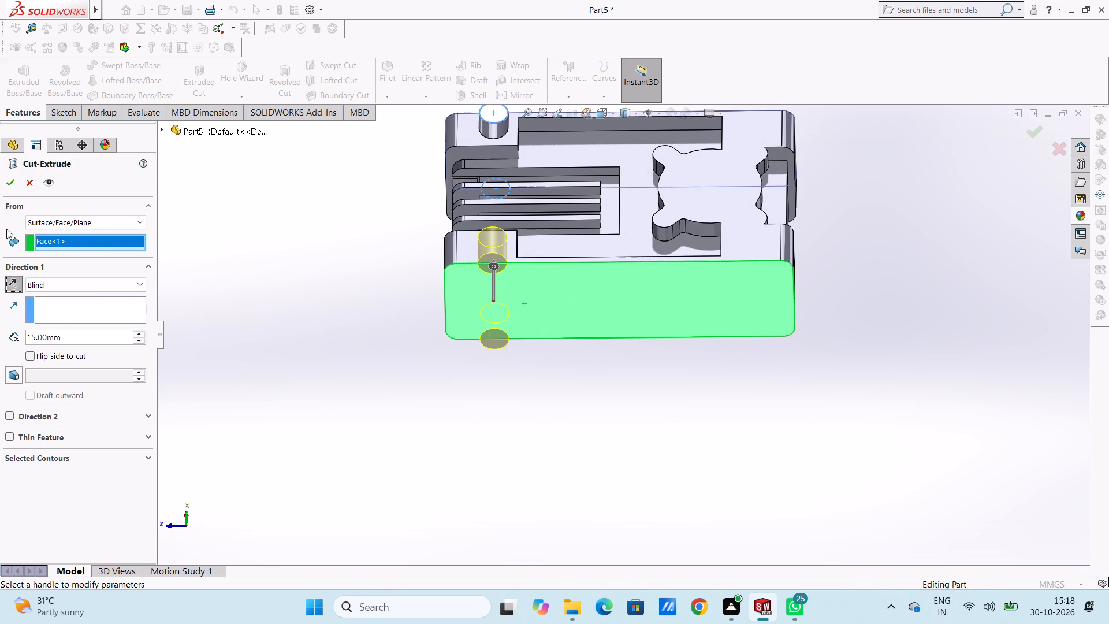
click(8, 181)
click(322, 293)
Fillet the curved inner end edges of both bottom side grooves with a 6 mm radius.
middle_drag(340, 309, 358, 324)
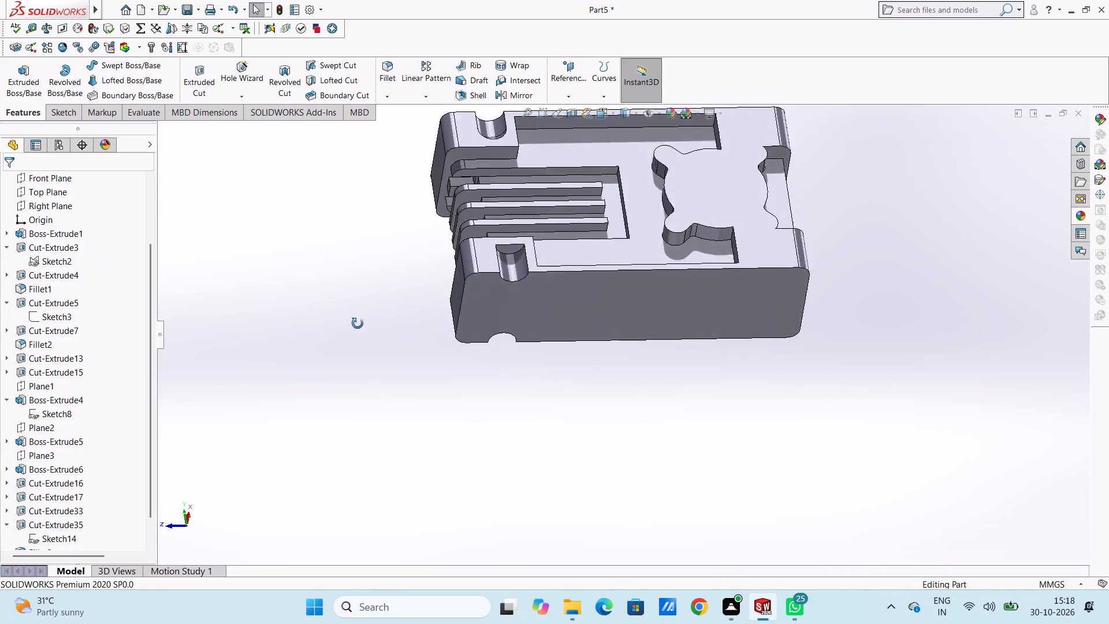
middle_drag(358, 324, 412, 373)
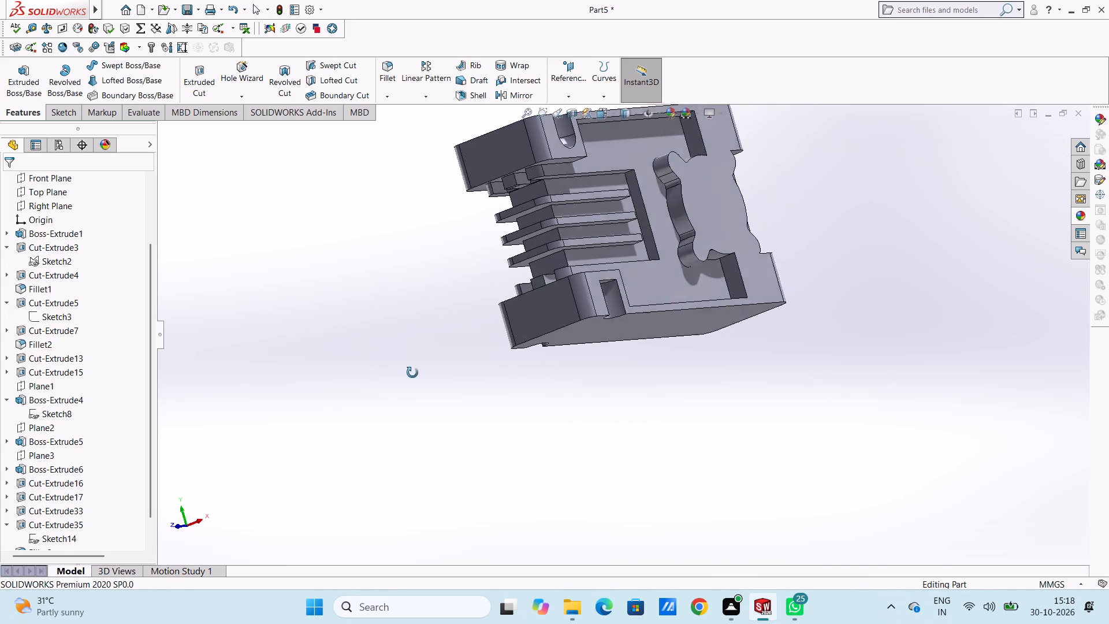
middle_drag(412, 373, 378, 419)
scroll(561, 303, down, 3)
middle_drag(506, 365, 481, 224)
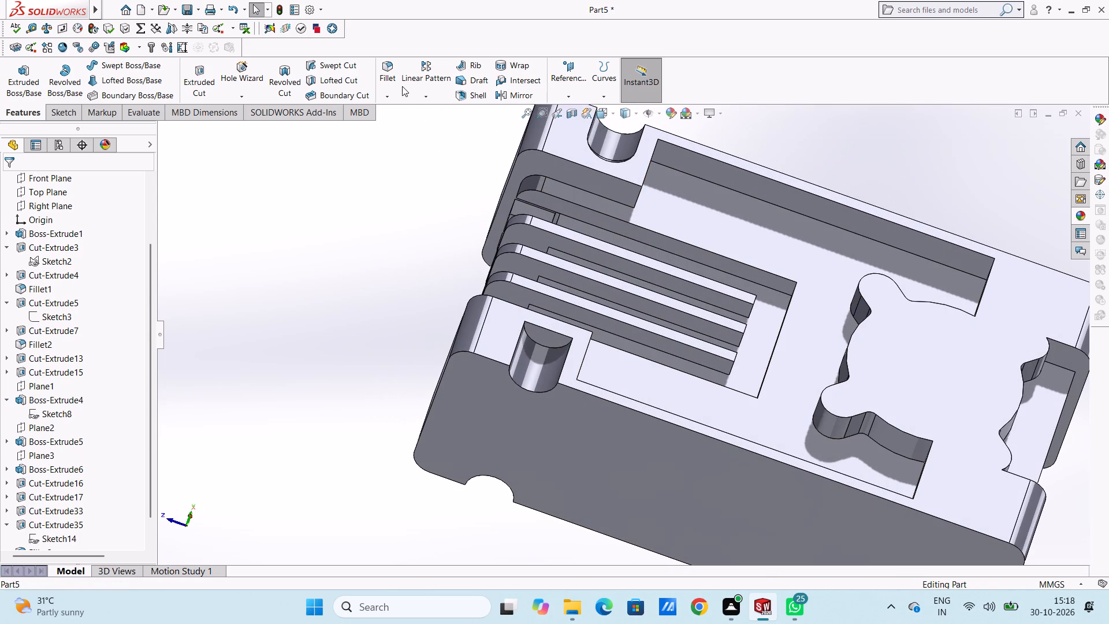
click(395, 73)
scroll(547, 364, down, 4)
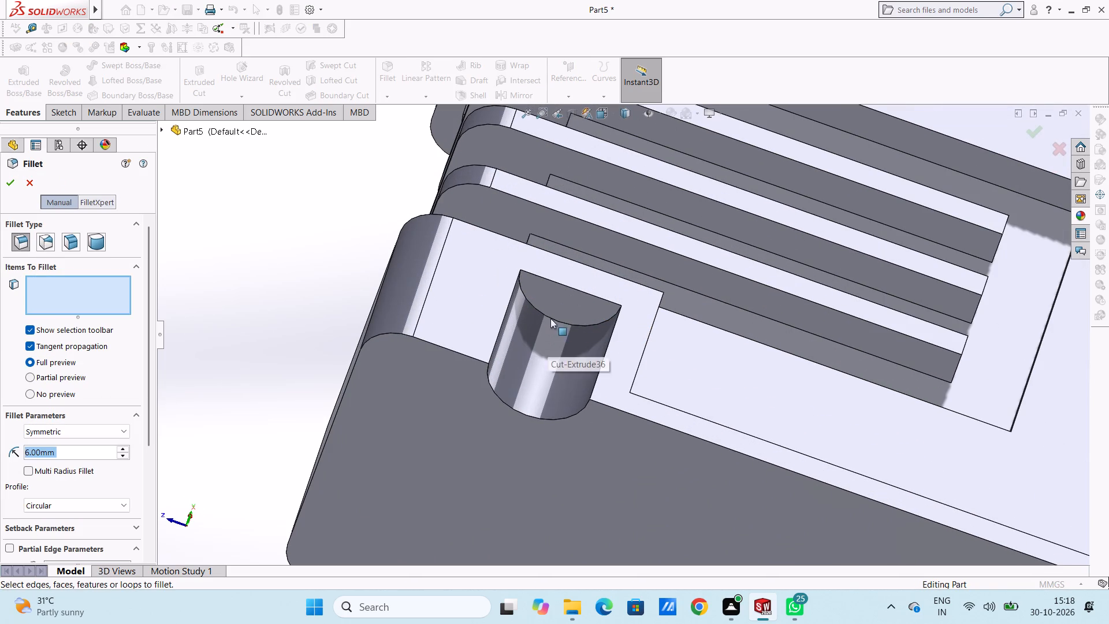
click(553, 318)
scroll(553, 323, up, 4)
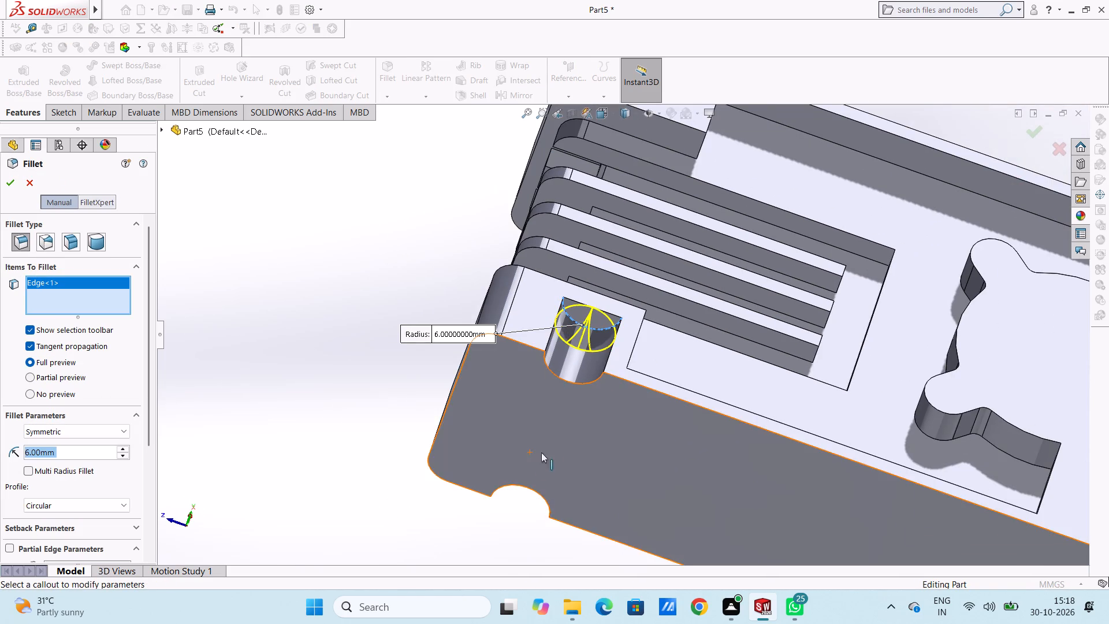
middle_drag(546, 442, 584, 248)
scroll(495, 542, down, 5)
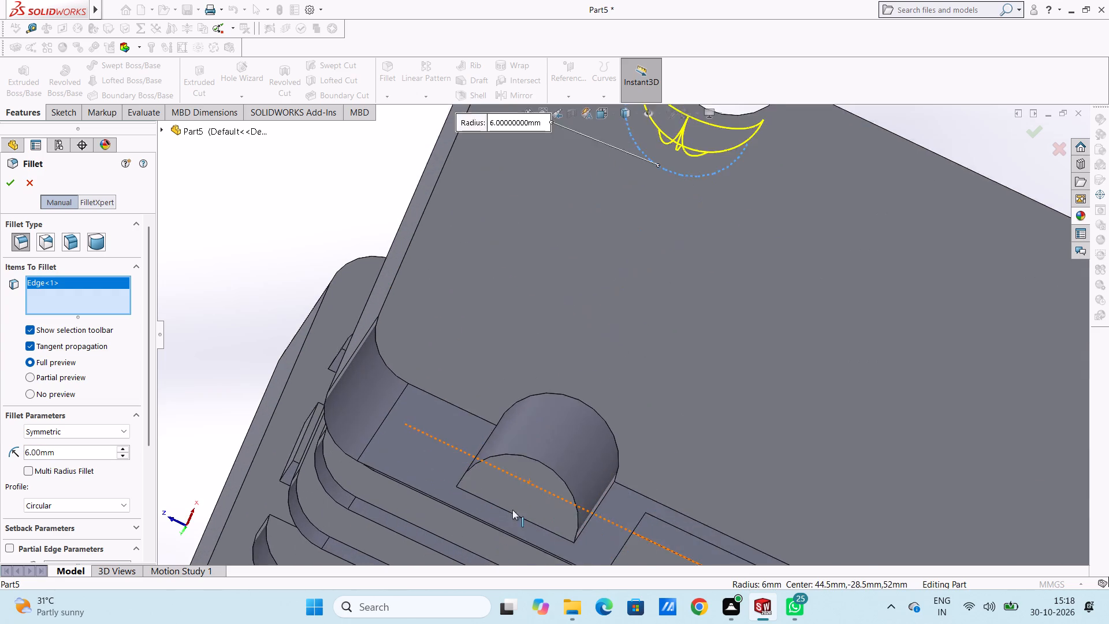
click(543, 430)
scroll(542, 436, up, 10)
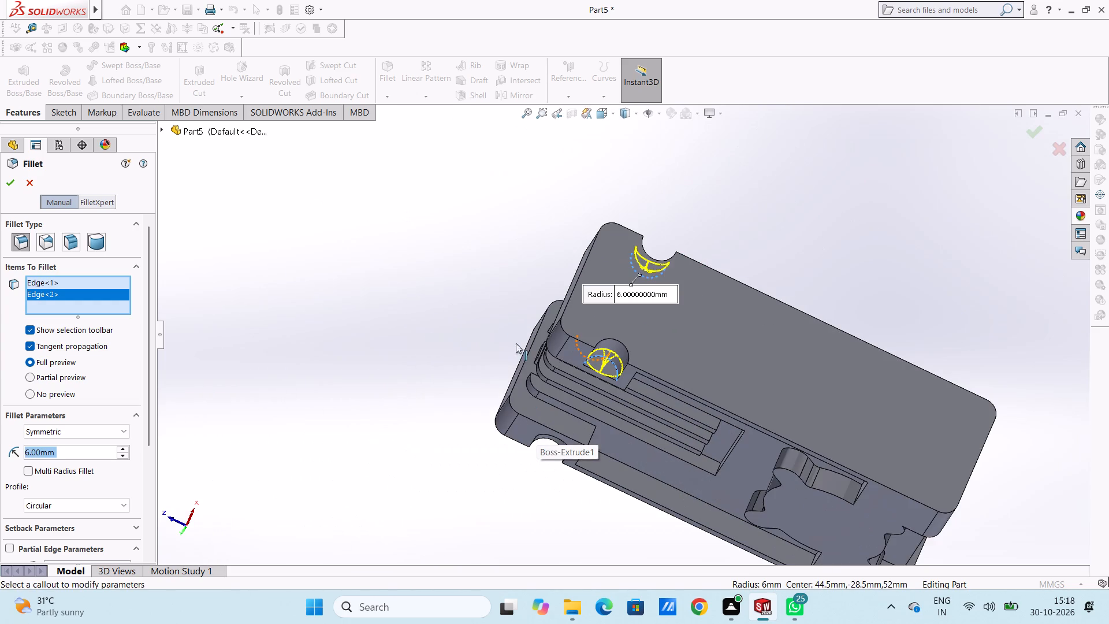
middle_drag(500, 317, 492, 488)
middle_drag(477, 426, 399, 589)
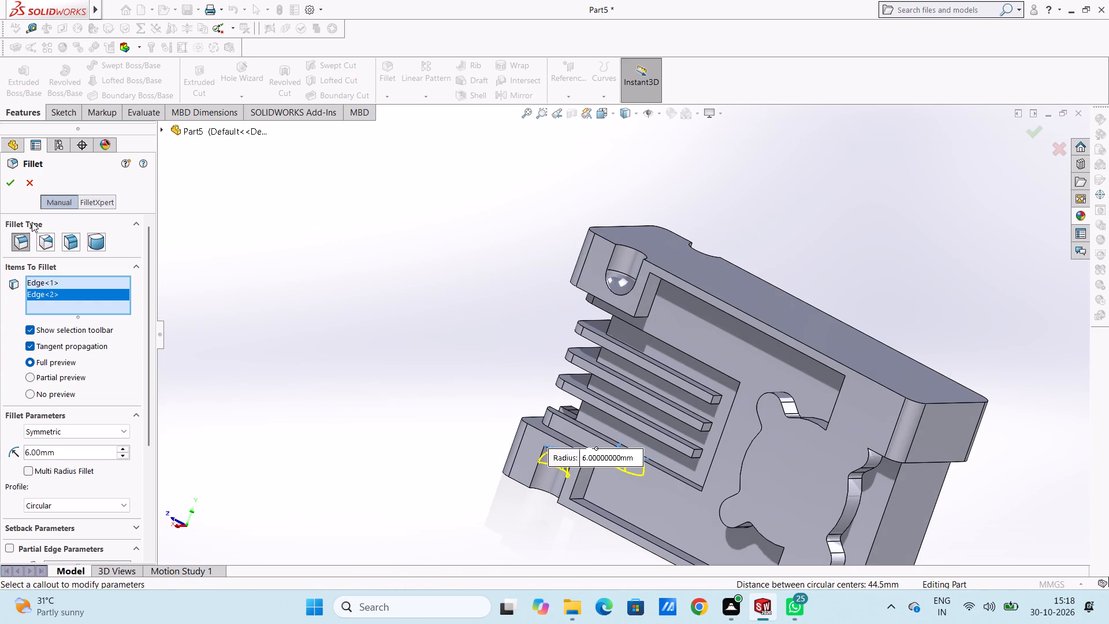
click(17, 186)
On the block's right side face, sketch four circles of about 3 mm radius, centred on the four rounded lobes of the raised boss.
scroll(366, 309, up, 4)
middle_drag(408, 370, 456, 368)
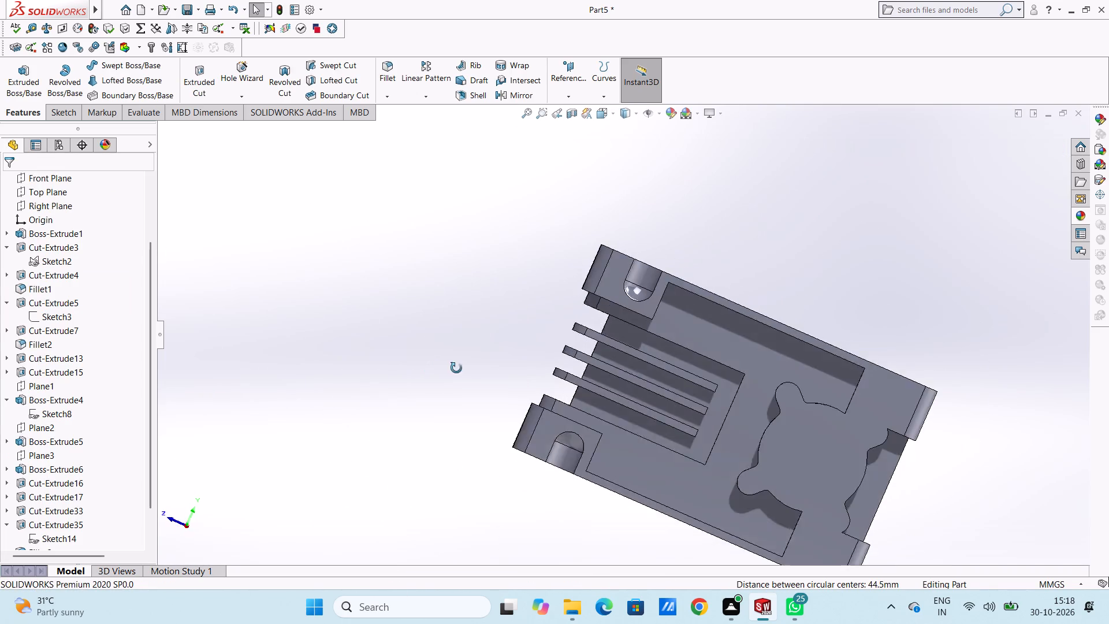
middle_drag(456, 368, 482, 404)
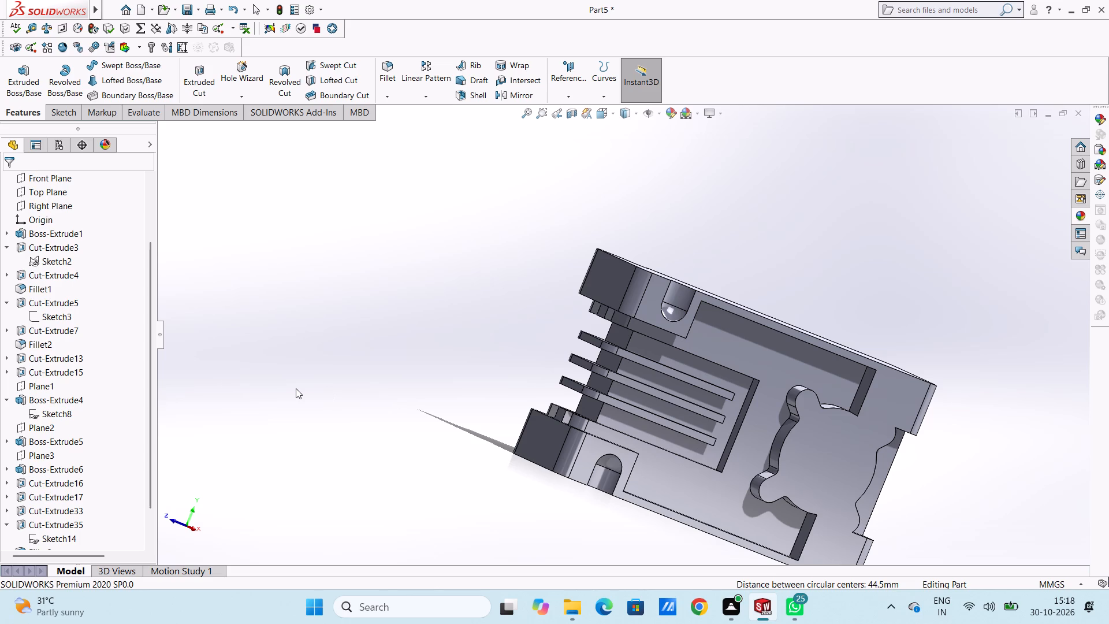
key(ctrl+7)
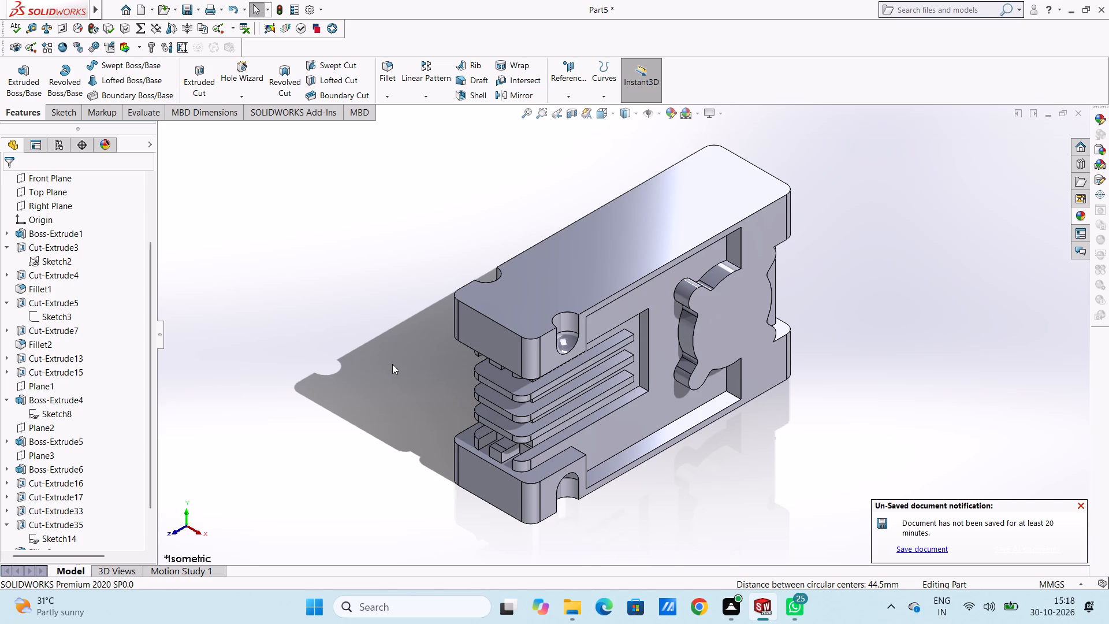
key(ctrl+4)
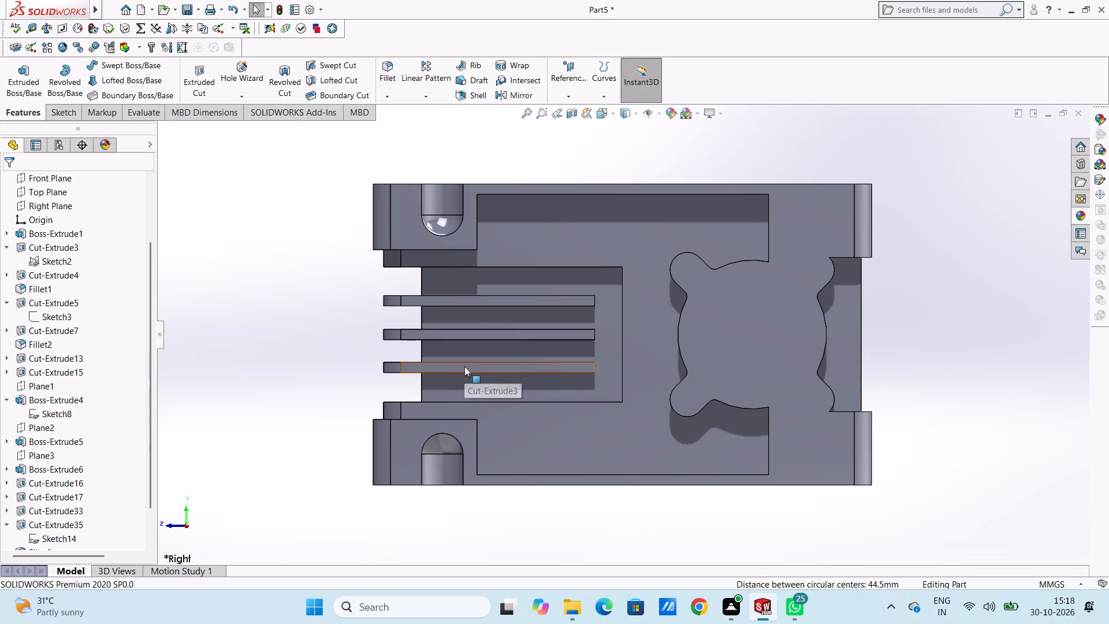
click(744, 333)
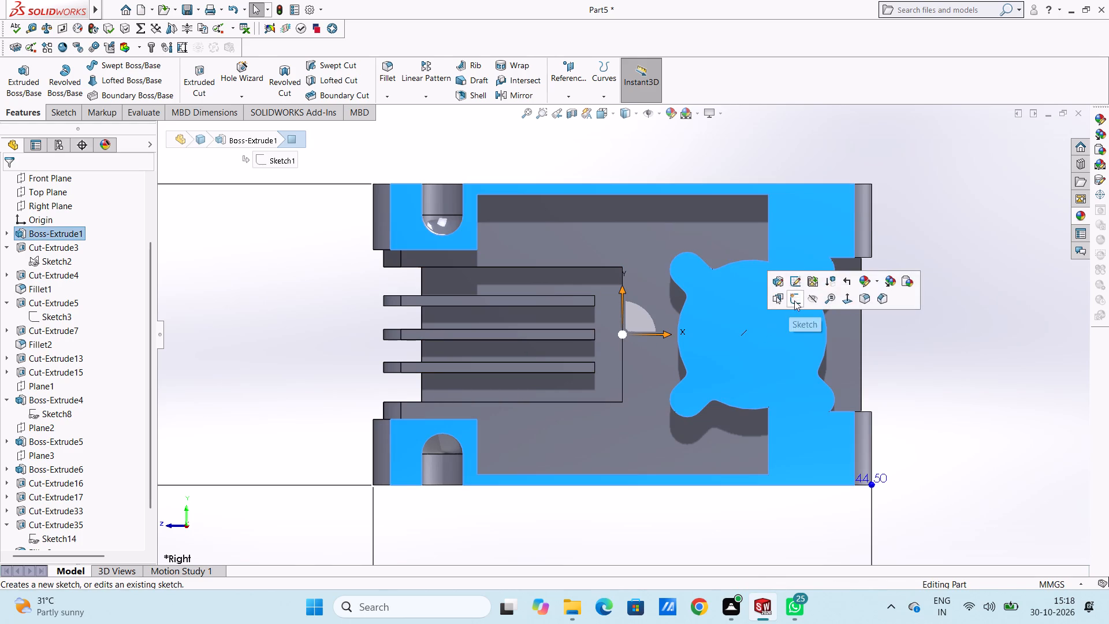
click(794, 300)
click(685, 159)
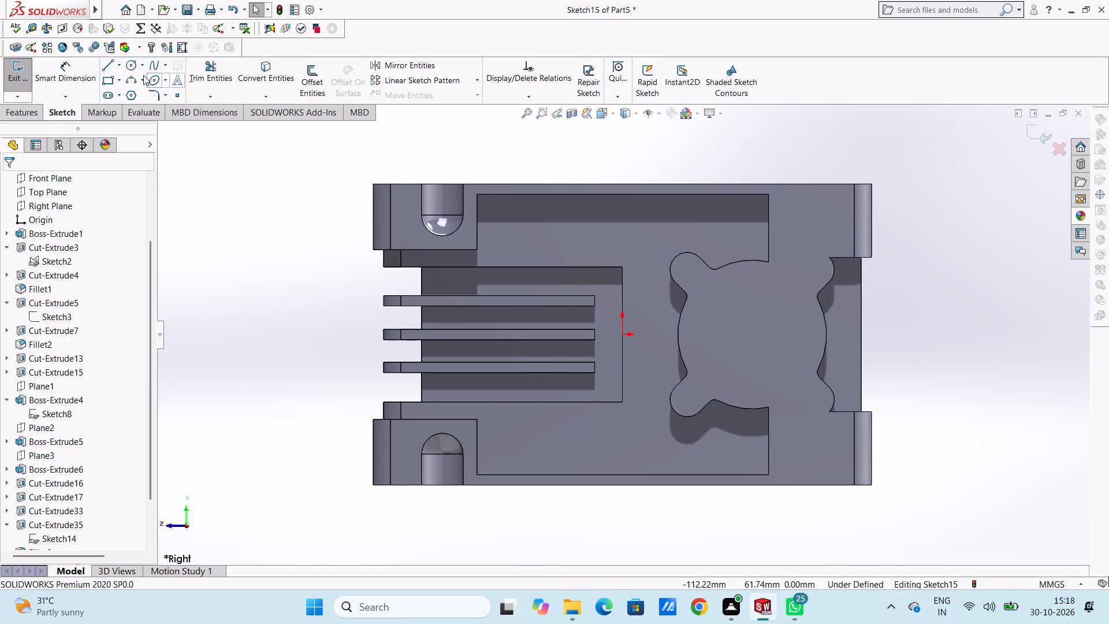
click(134, 68)
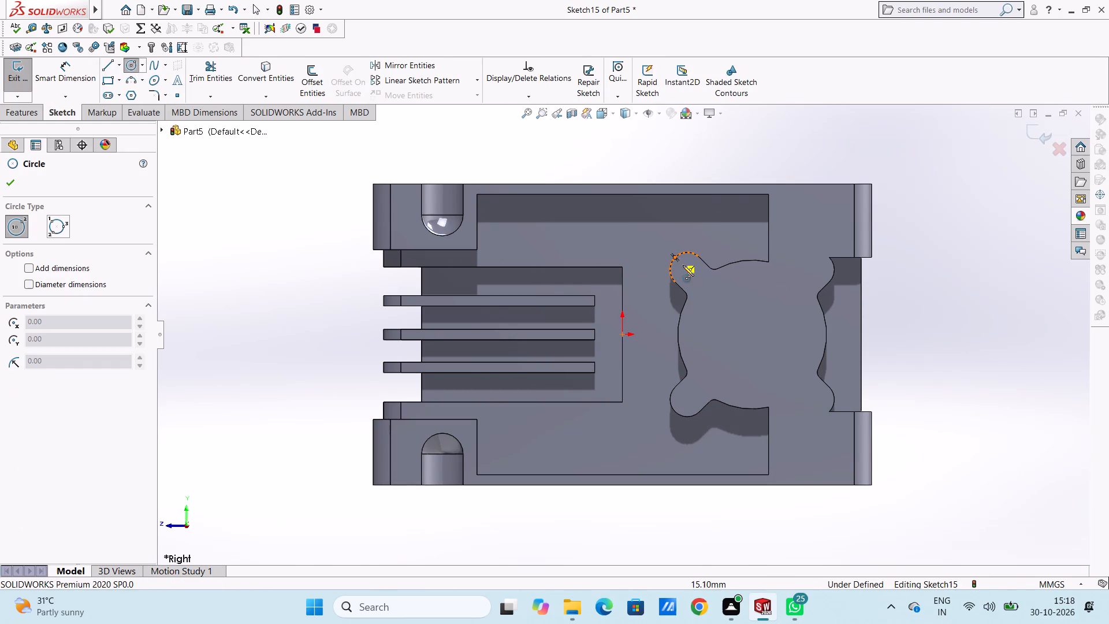
click(686, 269)
click(694, 278)
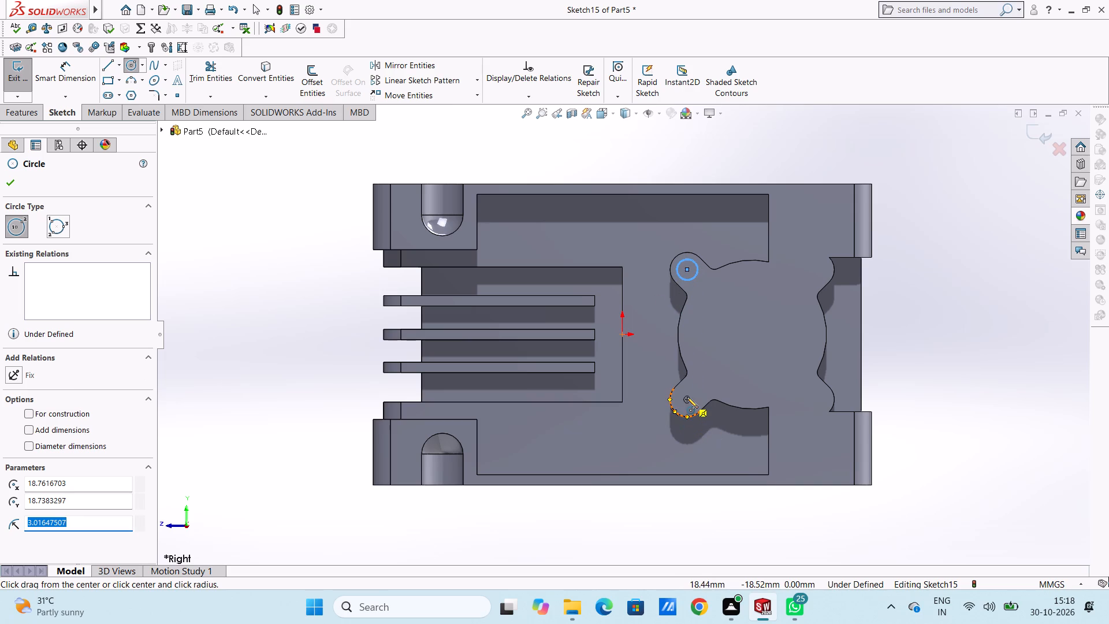
click(687, 398)
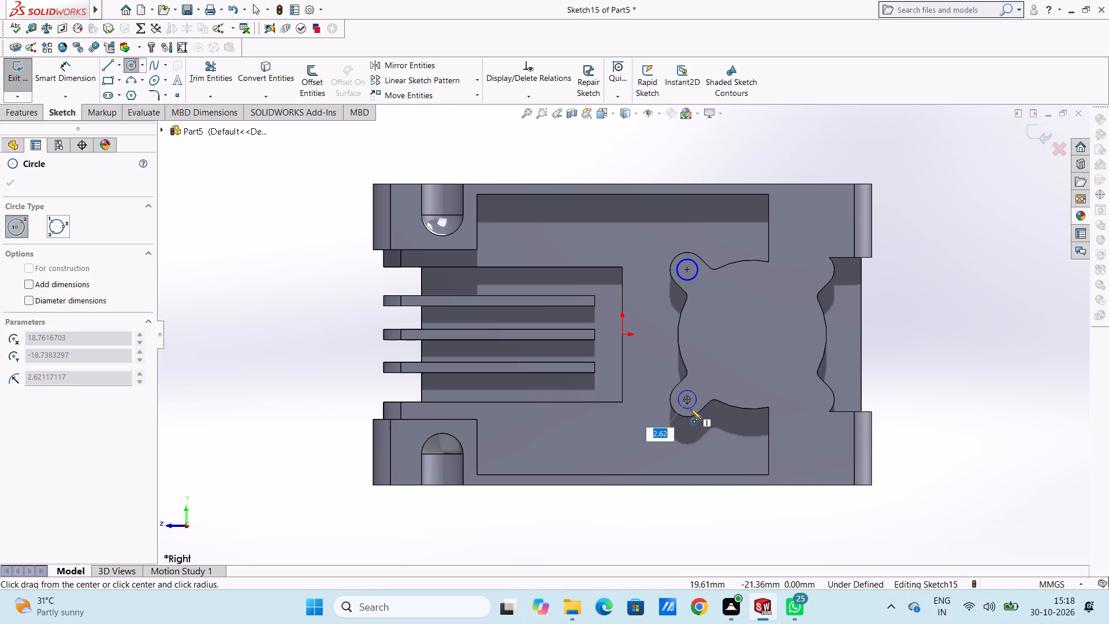
click(690, 408)
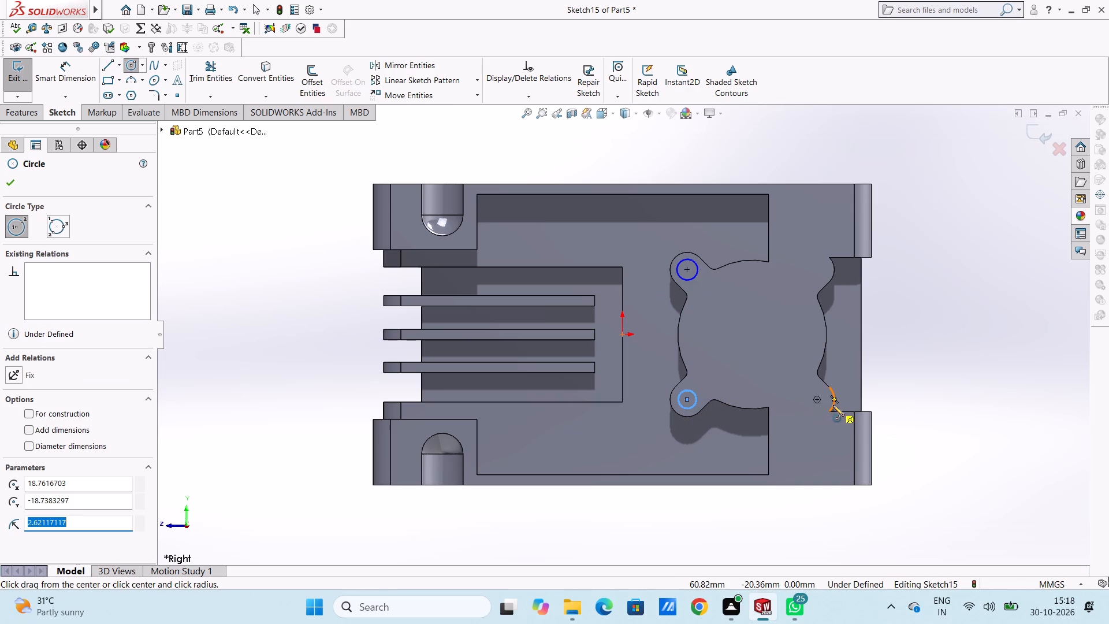
click(817, 400)
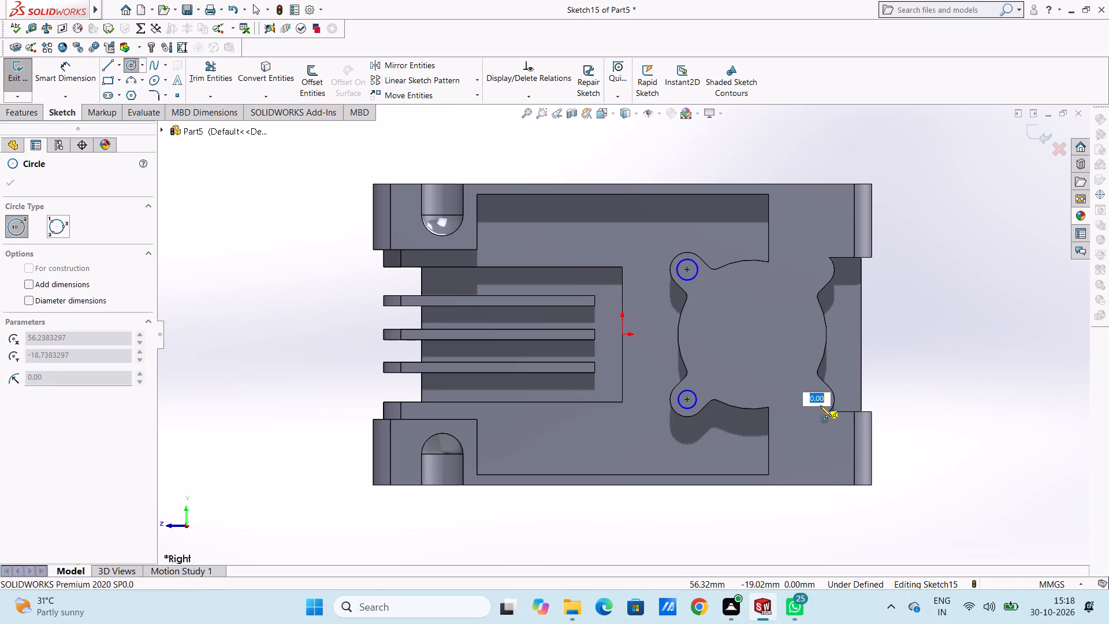
click(821, 410)
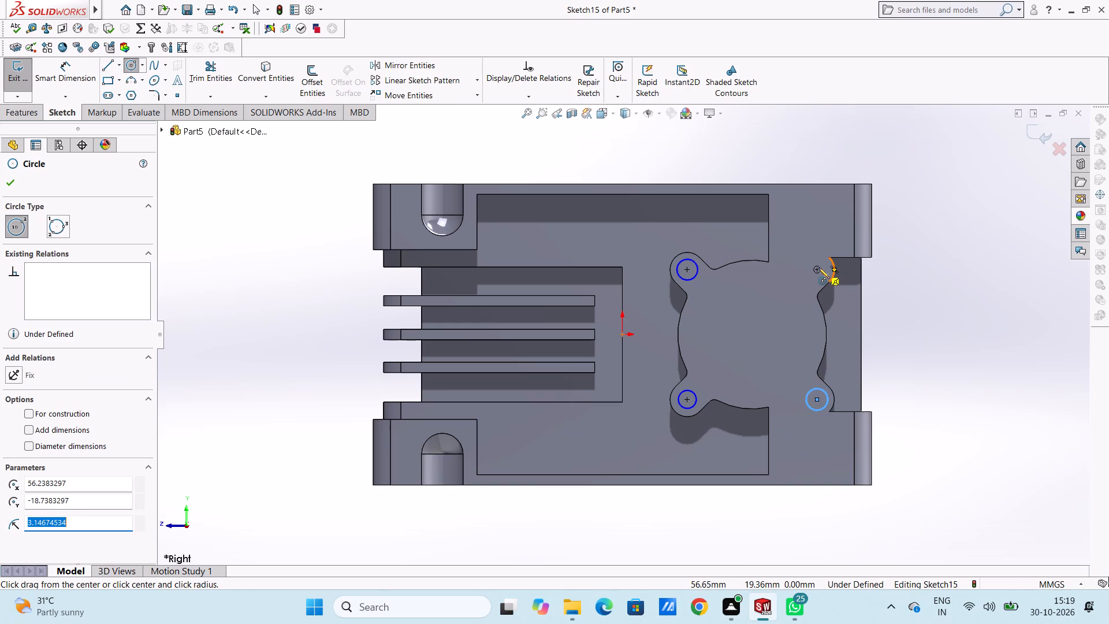
click(817, 268)
click(819, 278)
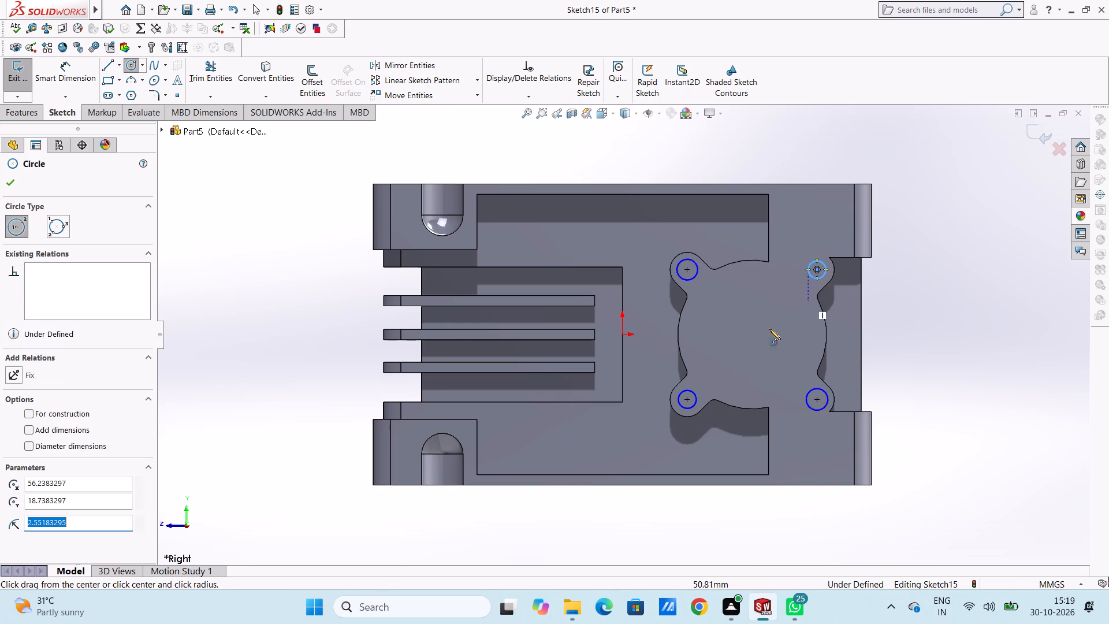
scroll(544, 348, up, 2)
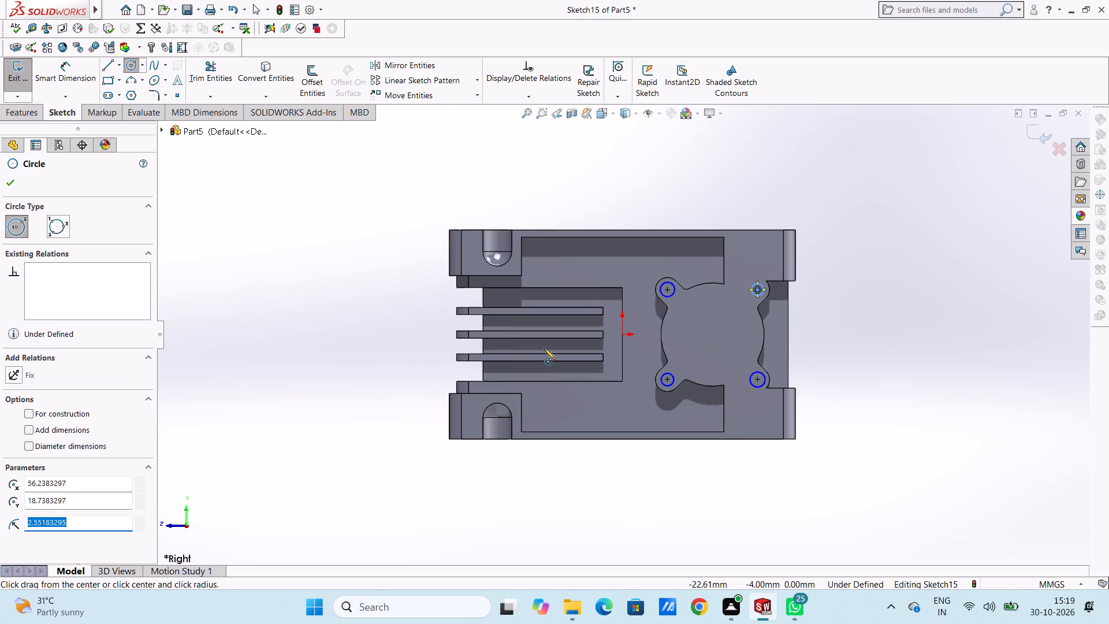
click(13, 183)
click(379, 222)
Dimension the circle in the upper lobe nearest the divider plates to 4 mm diameter.
click(79, 77)
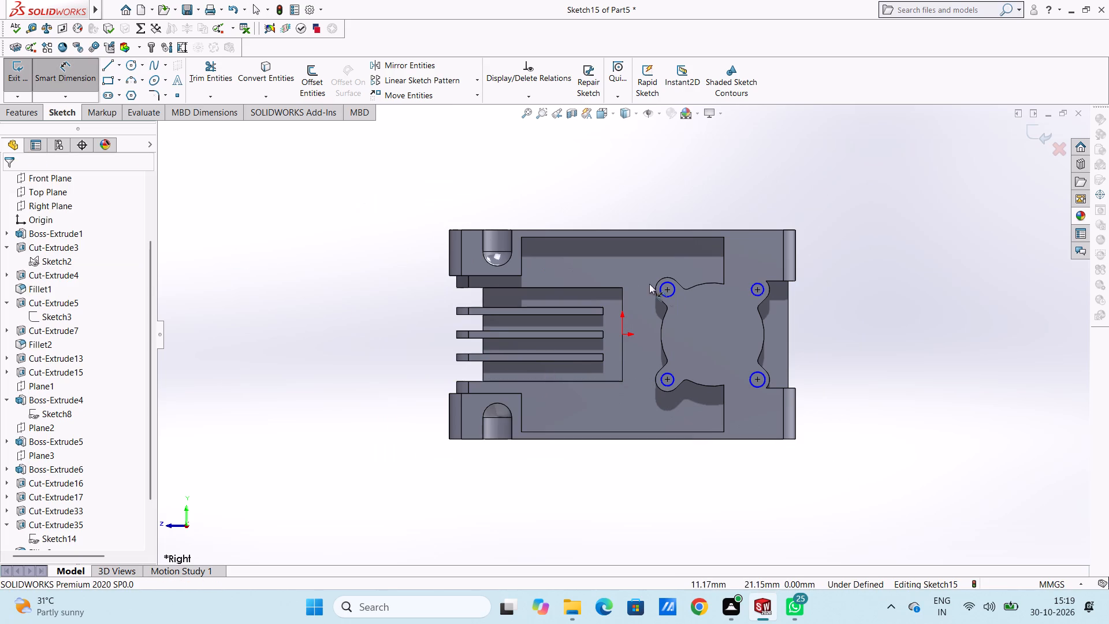
click(667, 297)
click(346, 356)
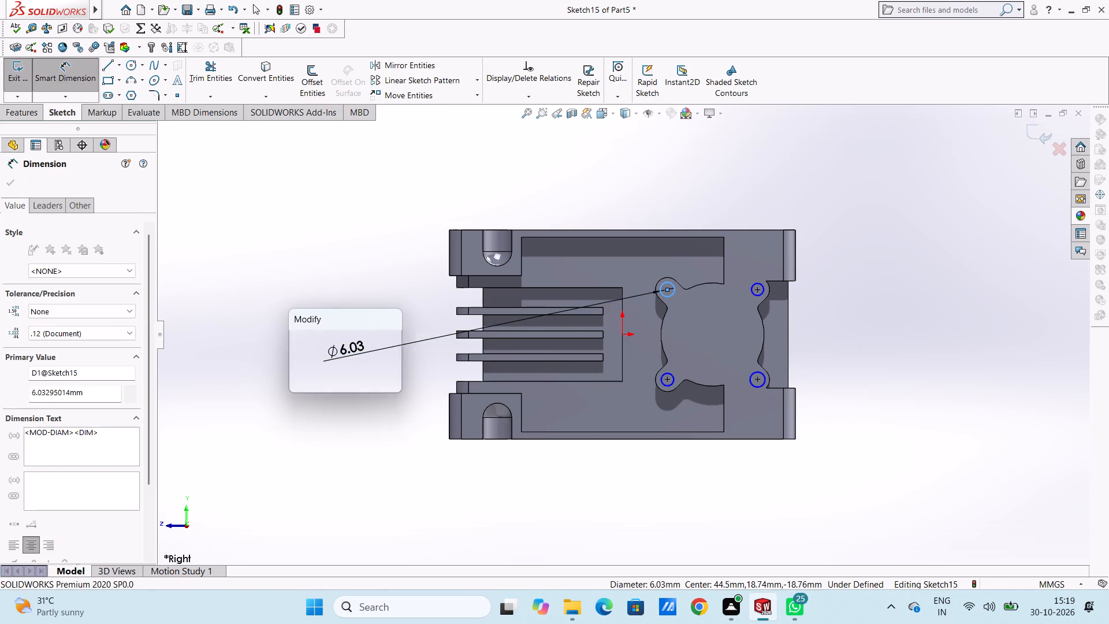
key(4)
key(Return)
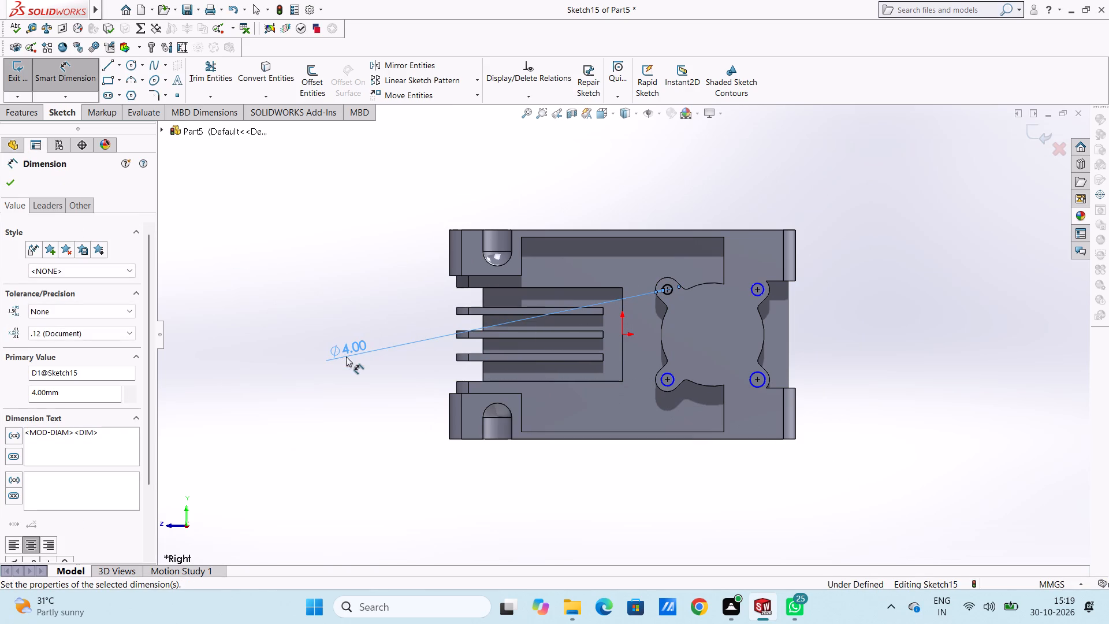
click(591, 194)
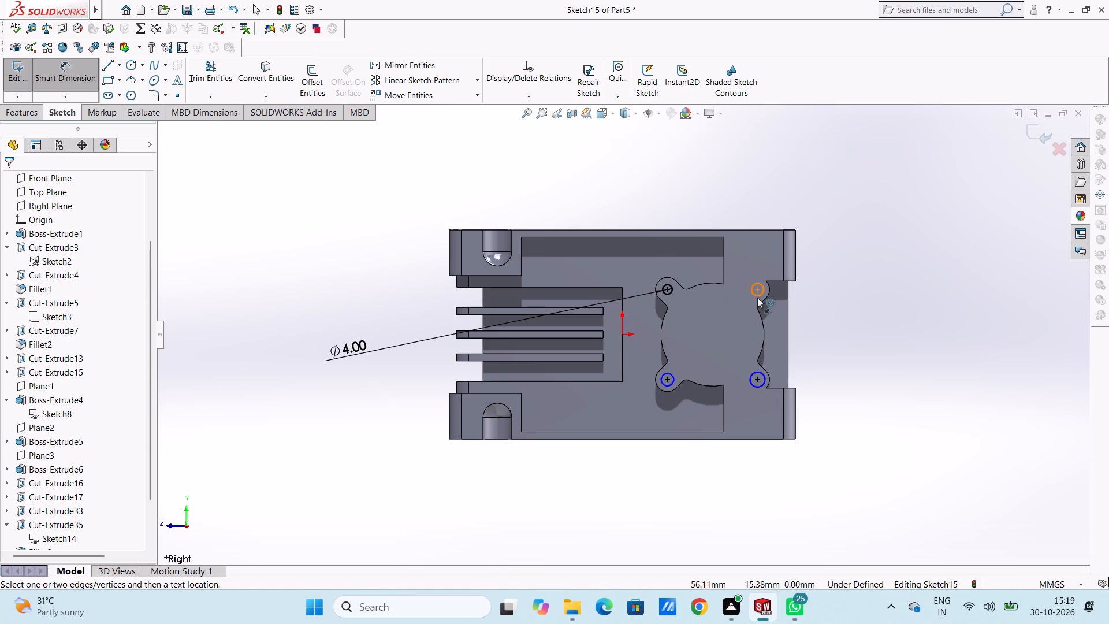
Dimension the circle in the upper lobe farthest from the divider plates to 4 mm diameter.
click(759, 297)
click(874, 384)
key(4)
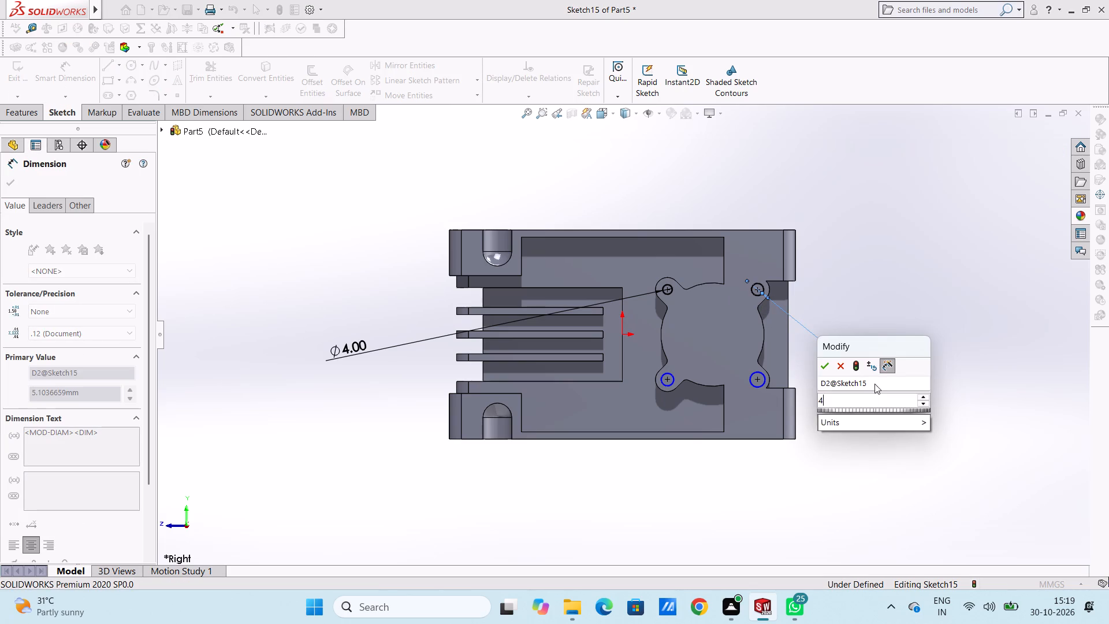
key(Return)
click(861, 307)
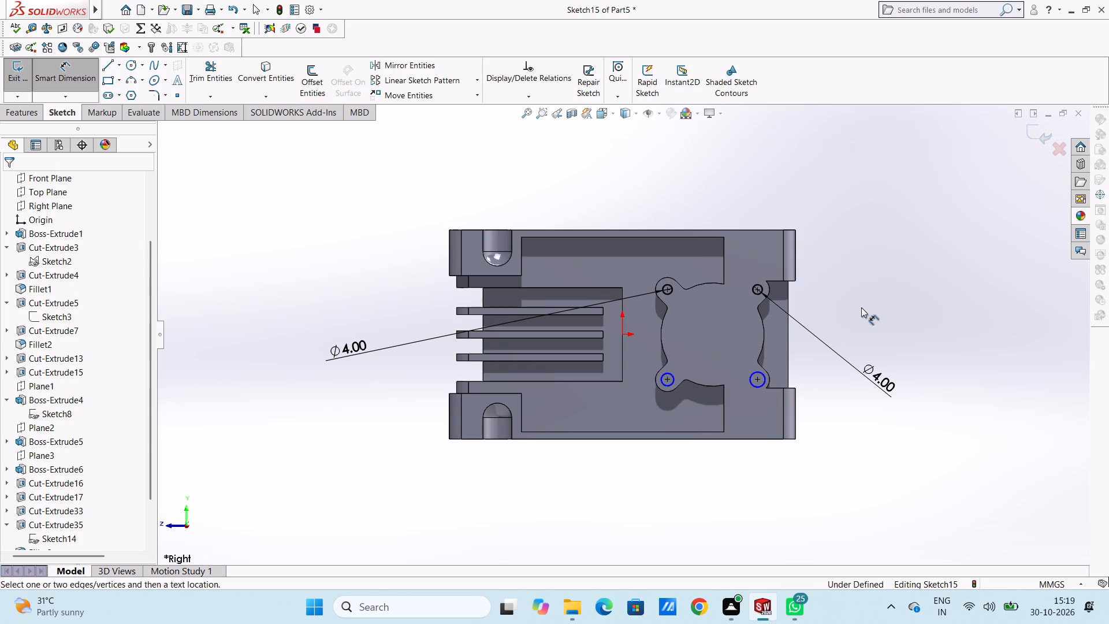
Dimension the circles in the boss's two lower lobes to 4 mm diameter each.
scroll(695, 398, down, 2)
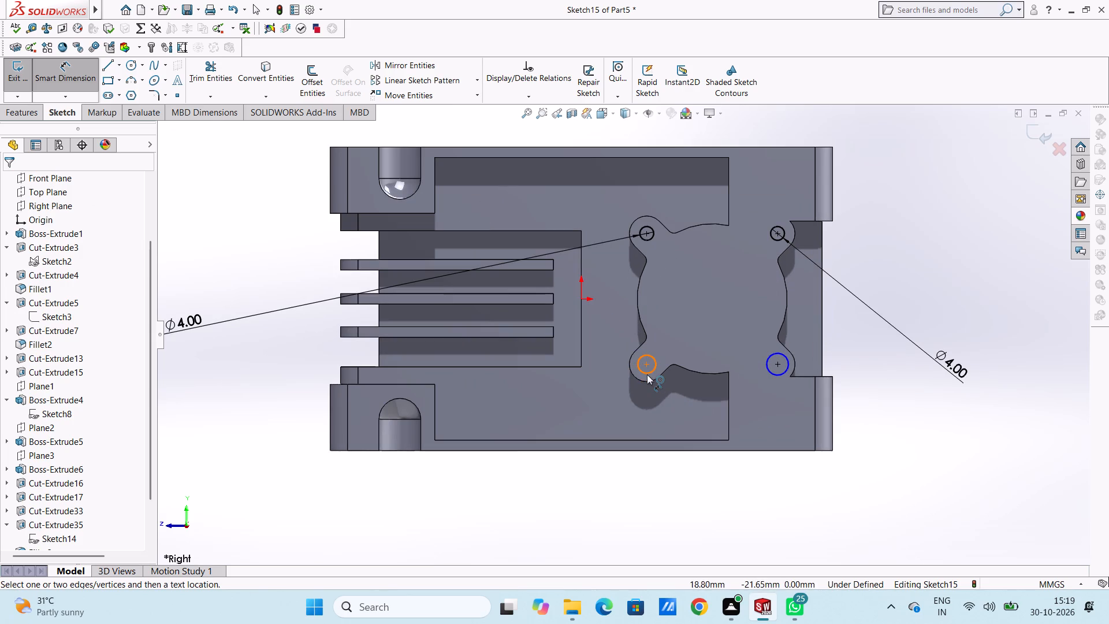
click(647, 373)
click(598, 411)
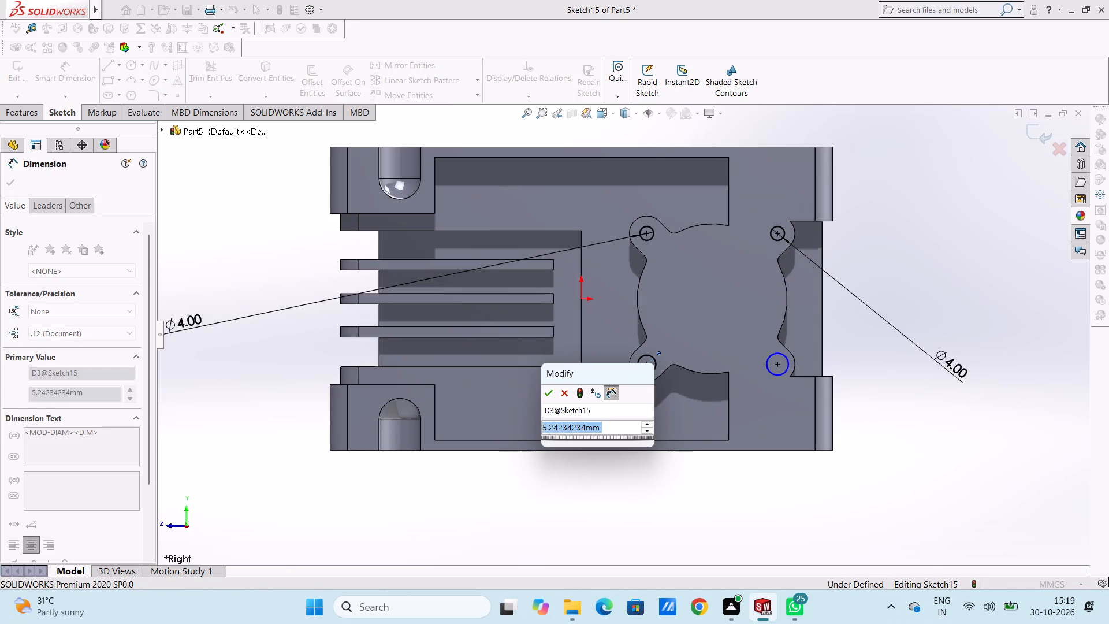
key(4)
key(Return)
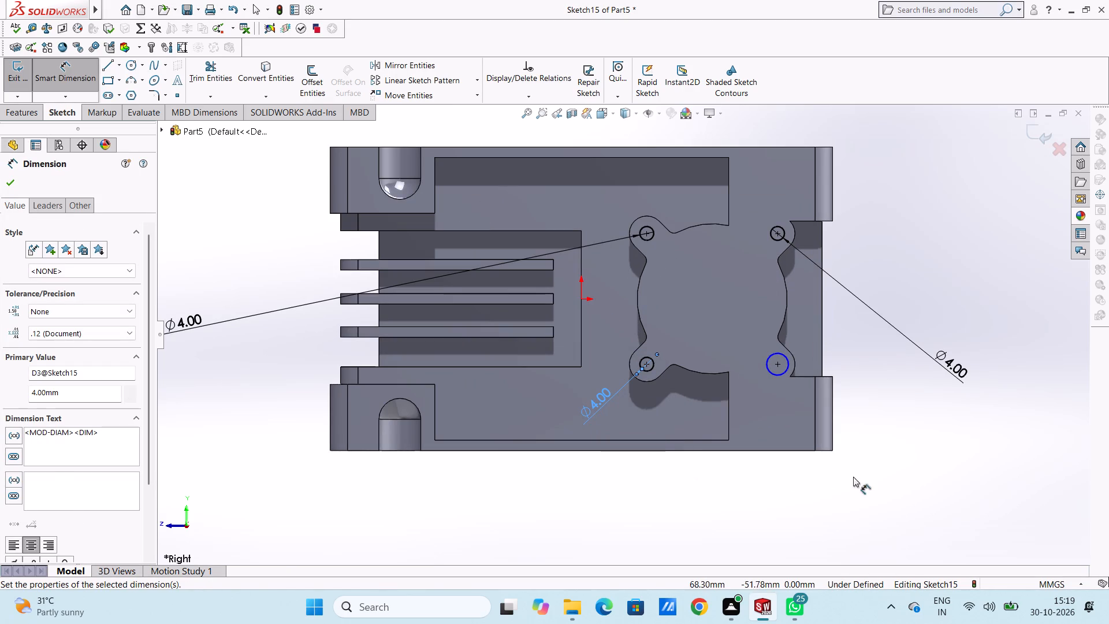
click(931, 451)
click(783, 356)
click(955, 308)
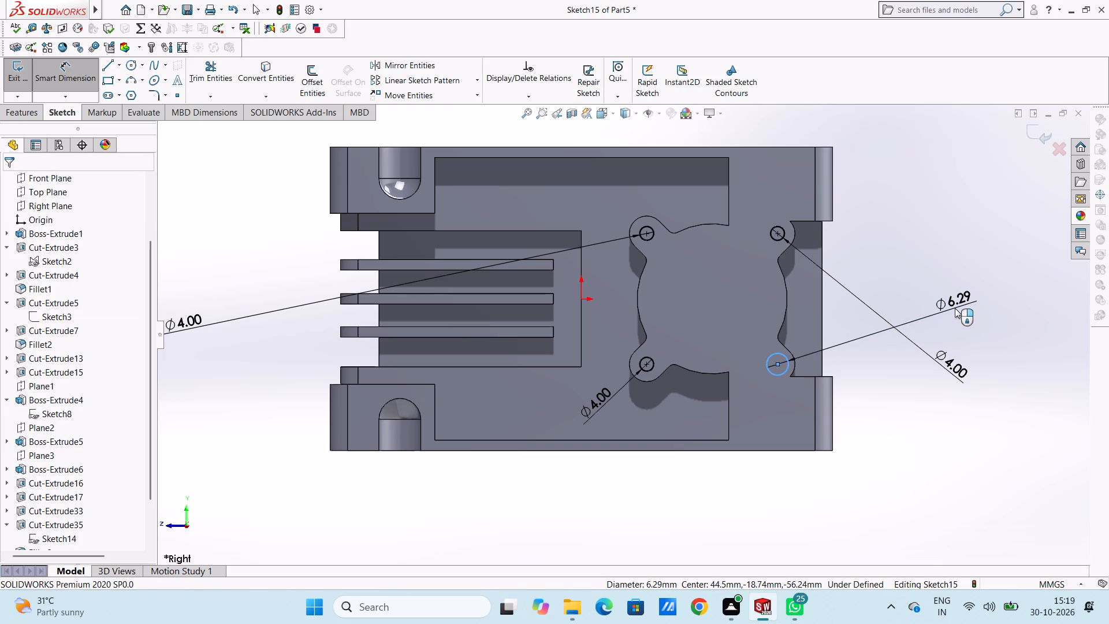
key(4)
key(Return)
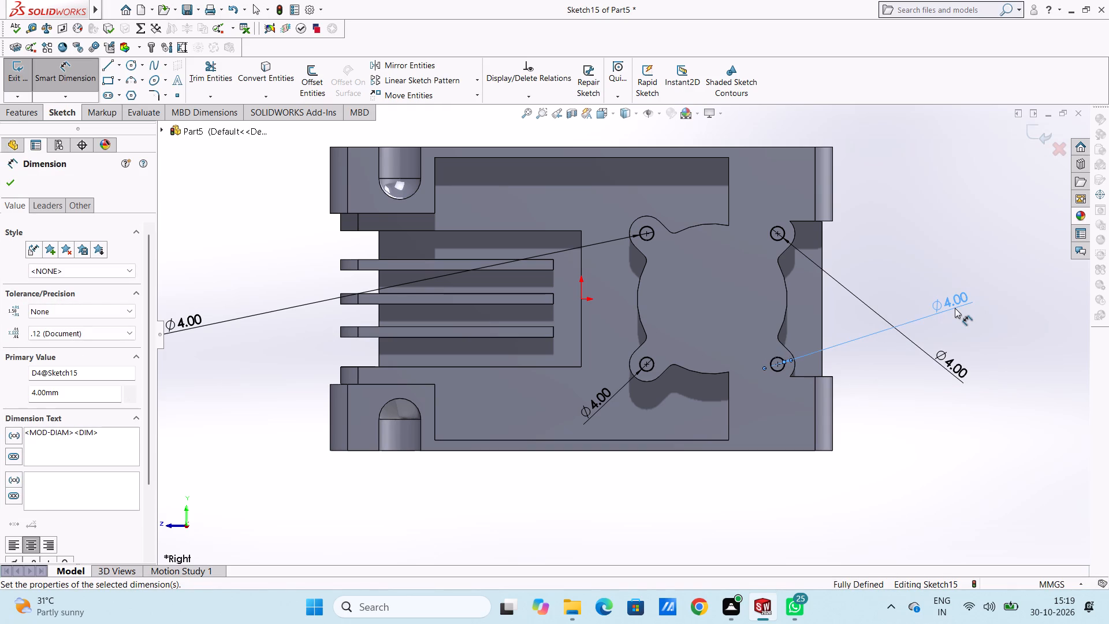
click(891, 267)
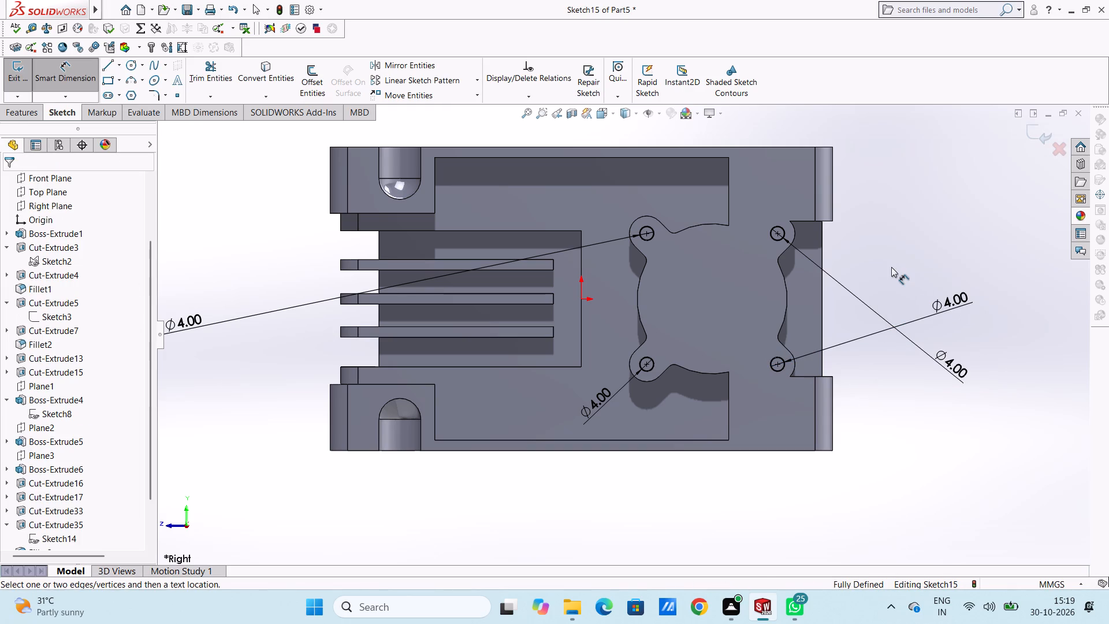
Sketch a circle of about 30.5 mm diameter at the centre of the raised boss, between the four lobe circles.
scroll(870, 278, up, 2)
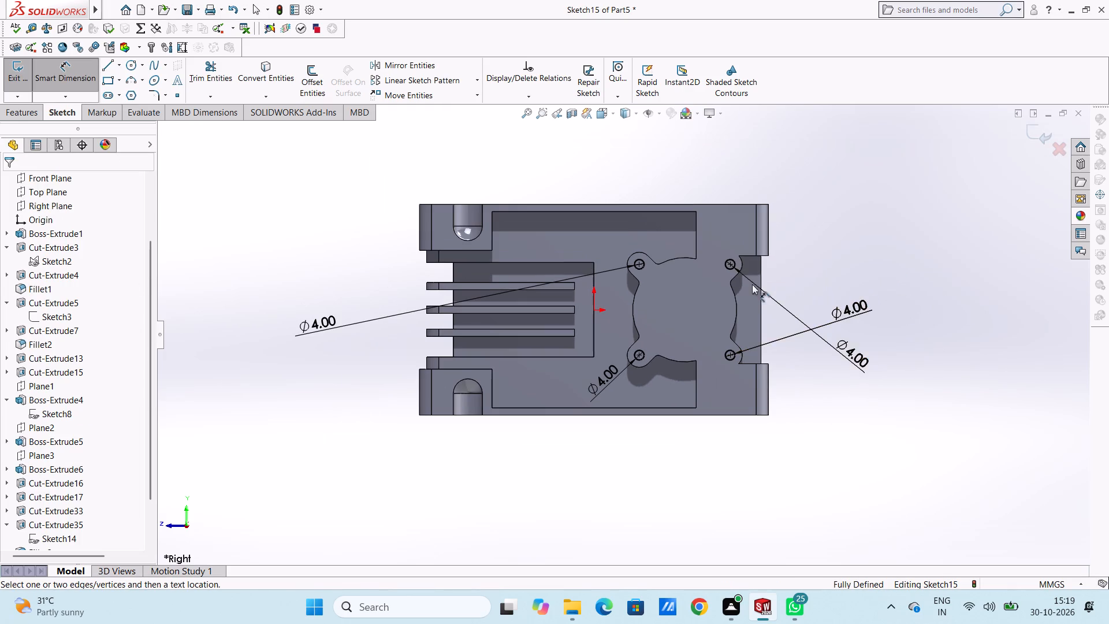
scroll(736, 277, down, 3)
scroll(634, 259, up, 2)
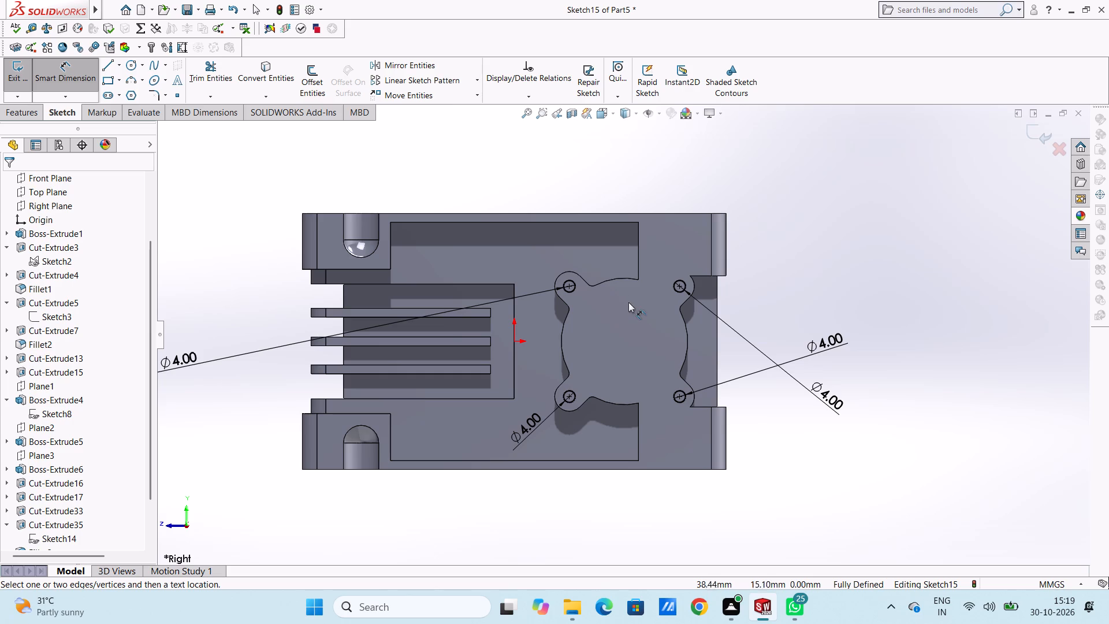
click(128, 63)
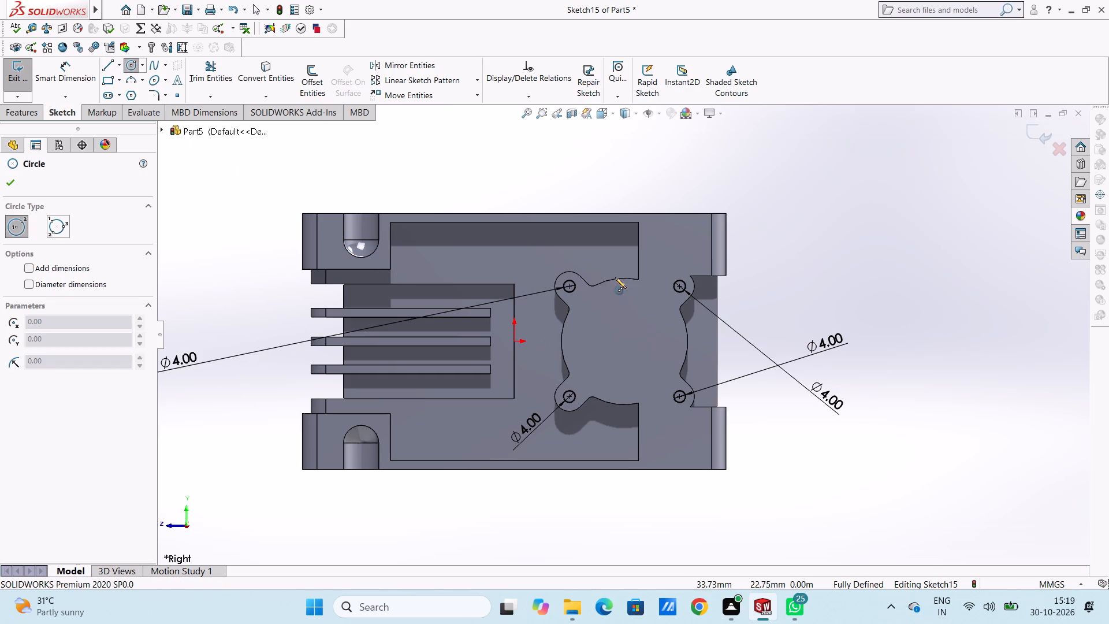
click(624, 341)
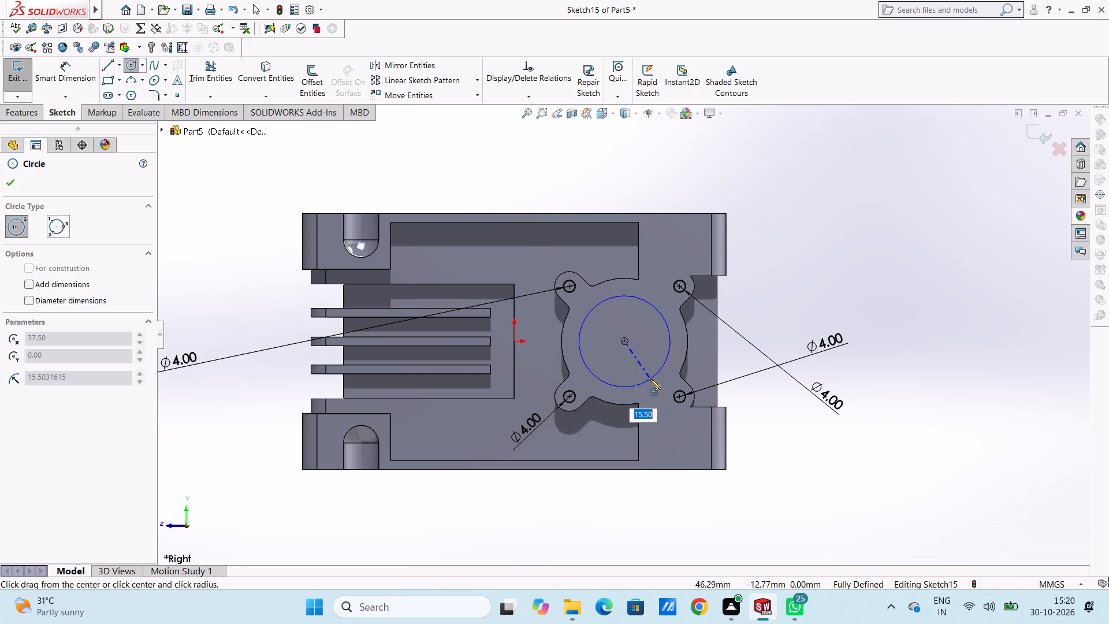
click(650, 378)
click(17, 180)
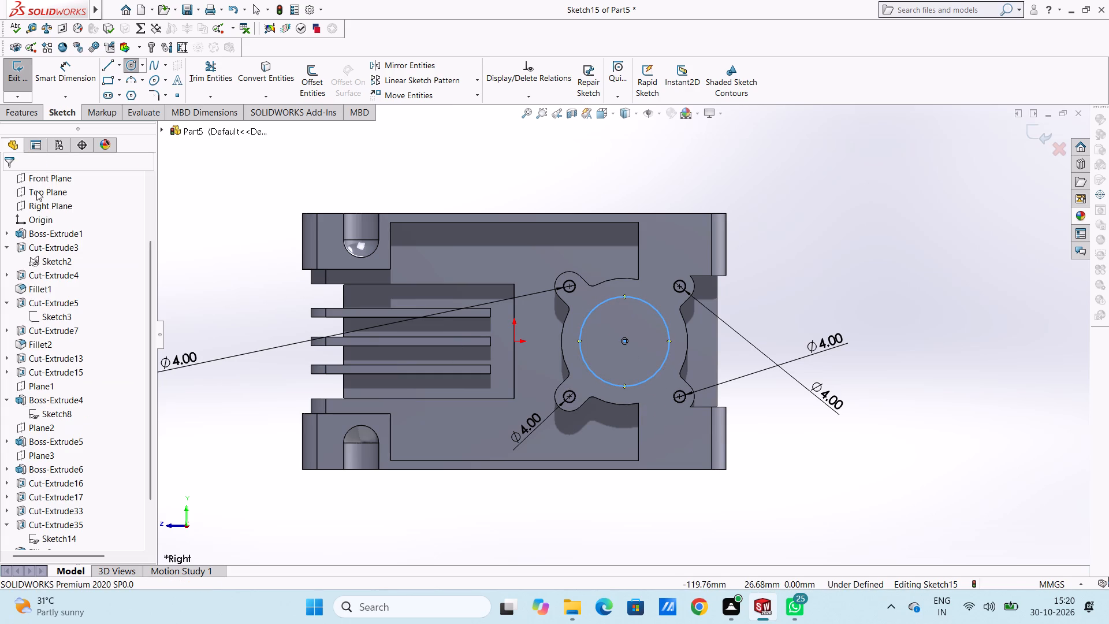
click(244, 226)
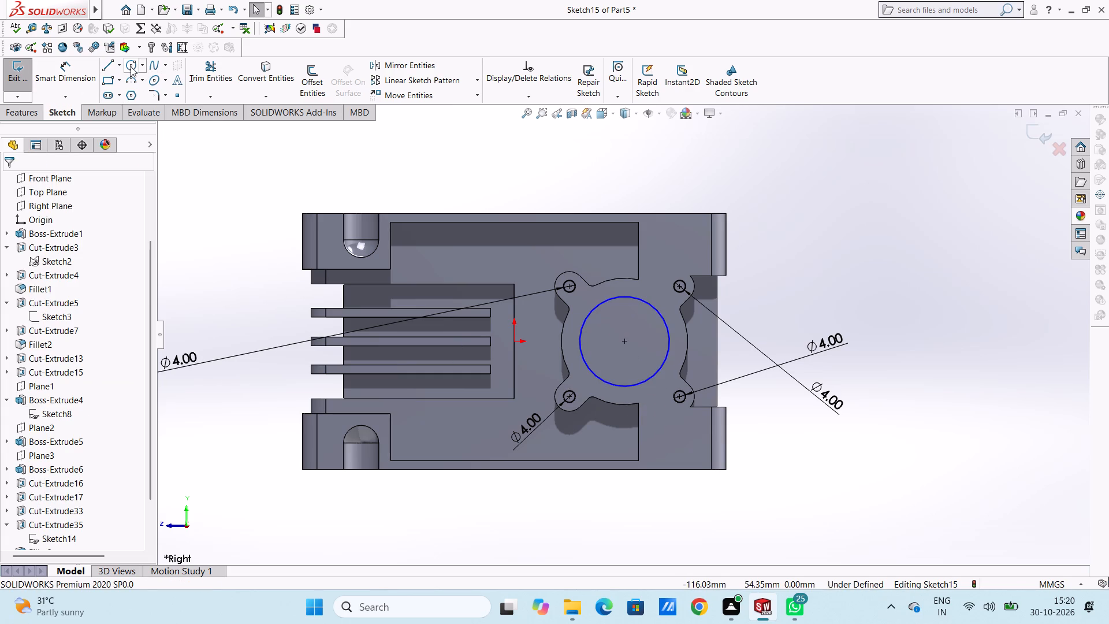
Sketch a circle of about 9.5 mm diameter above the boss, near the block's upper edge and away from the divider plates.
click(129, 66)
click(663, 243)
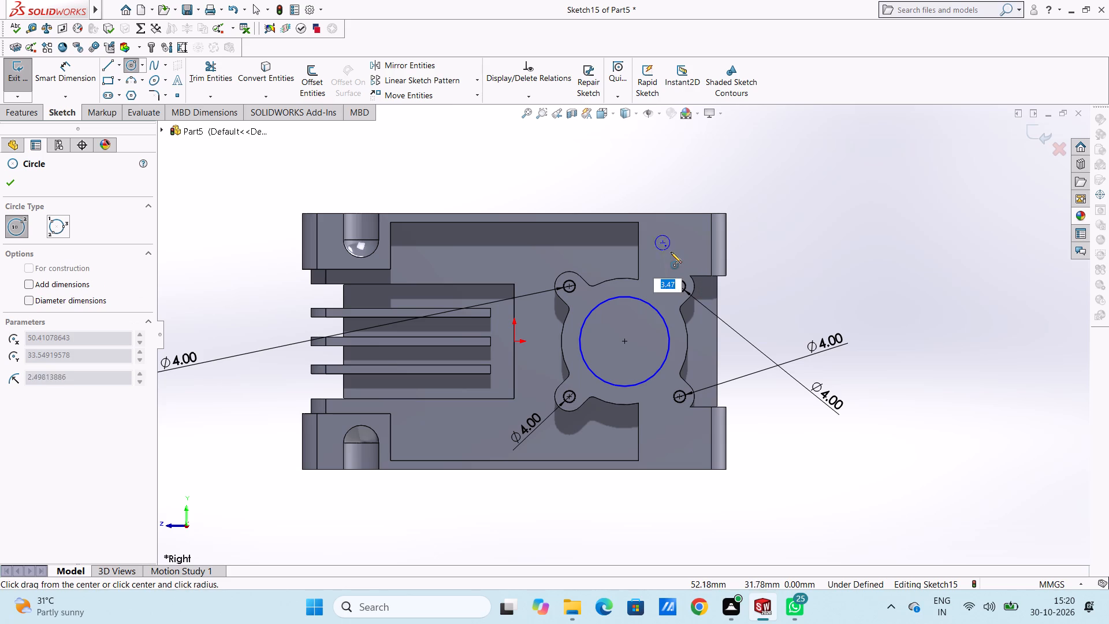
click(671, 254)
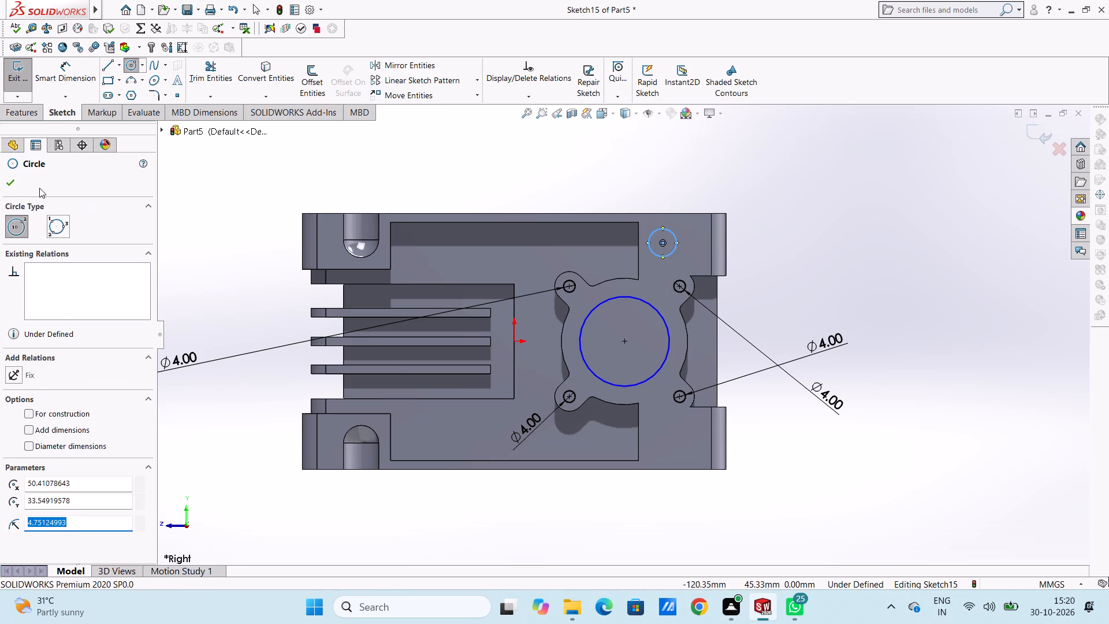
click(13, 186)
click(267, 226)
Dimension the large circle at the boss centre to 30 mm diameter.
click(69, 68)
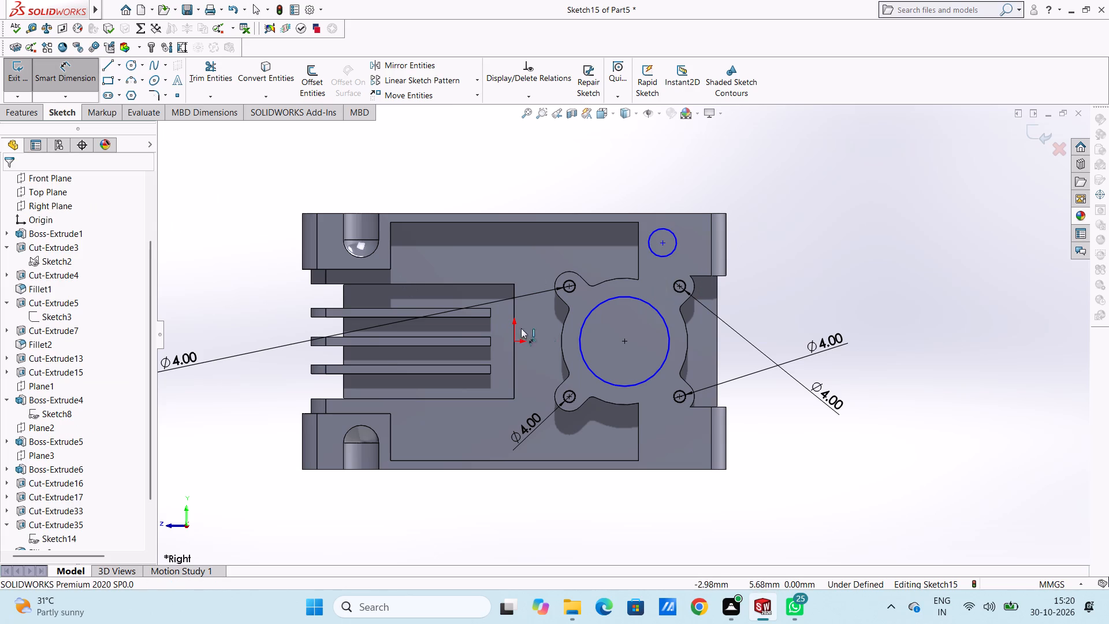
click(669, 336)
click(823, 459)
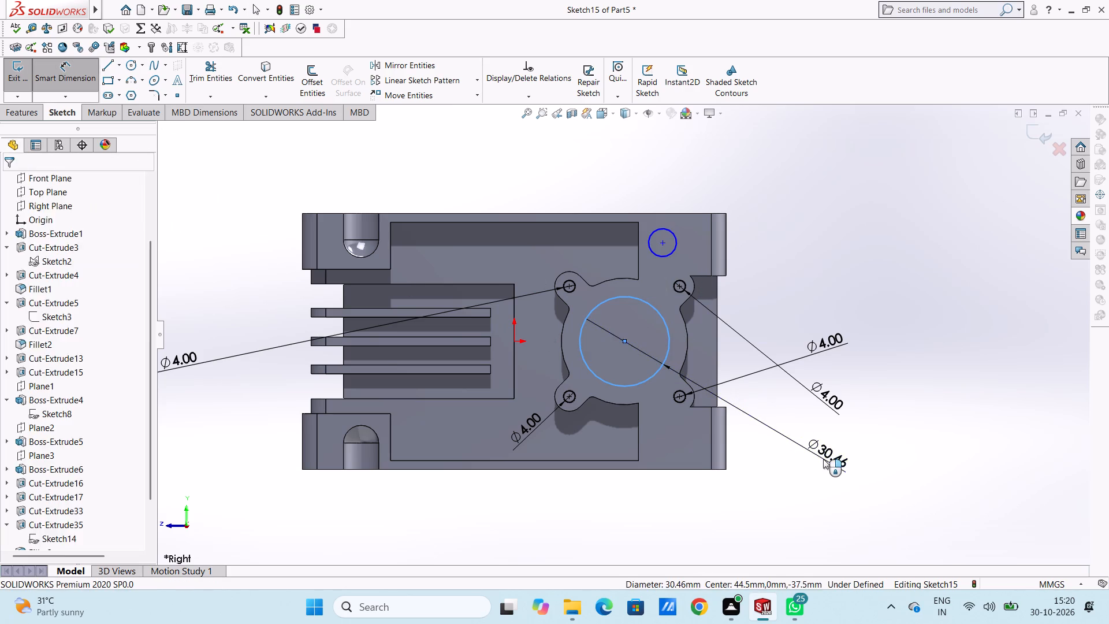
text(30)
key(Return)
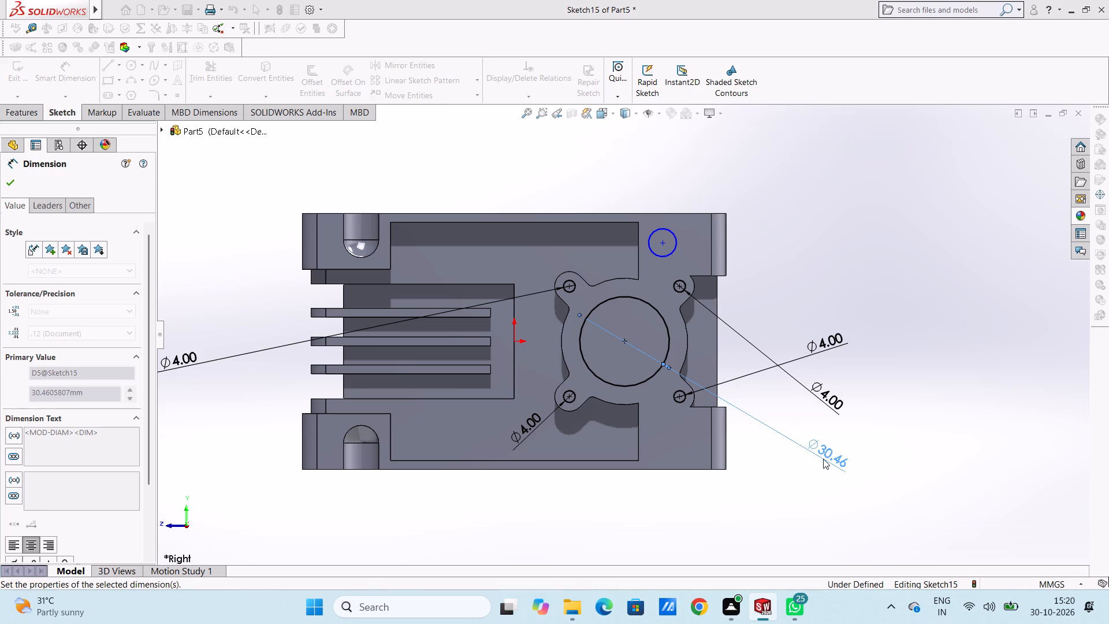
click(804, 285)
Dimension the small circle above the boss to 9 mm diameter.
scroll(672, 252, up, 2)
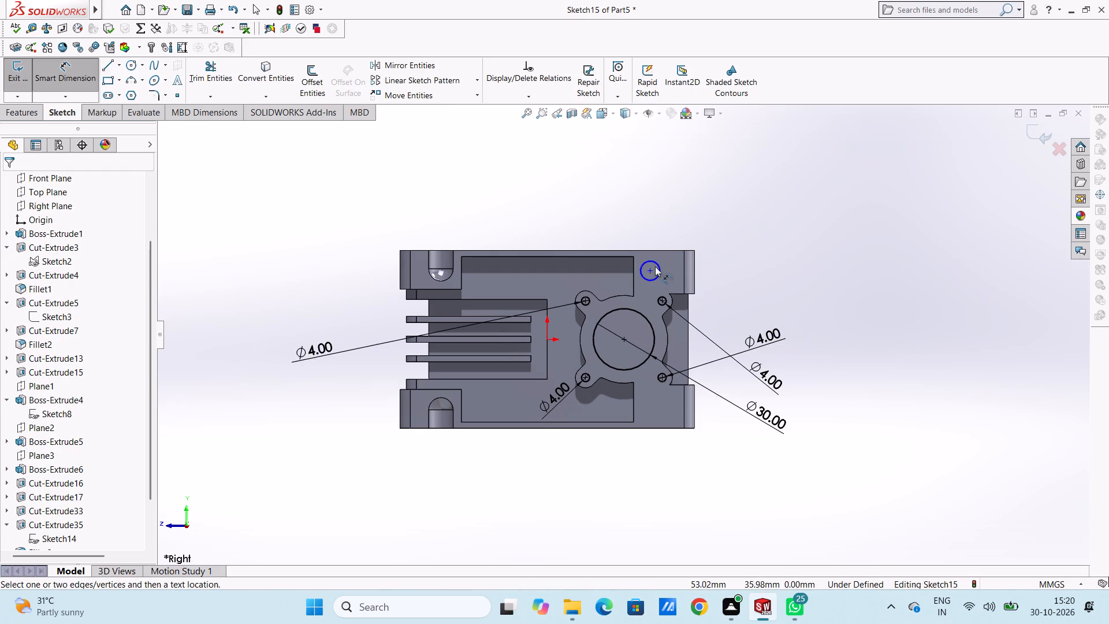
click(656, 265)
click(780, 198)
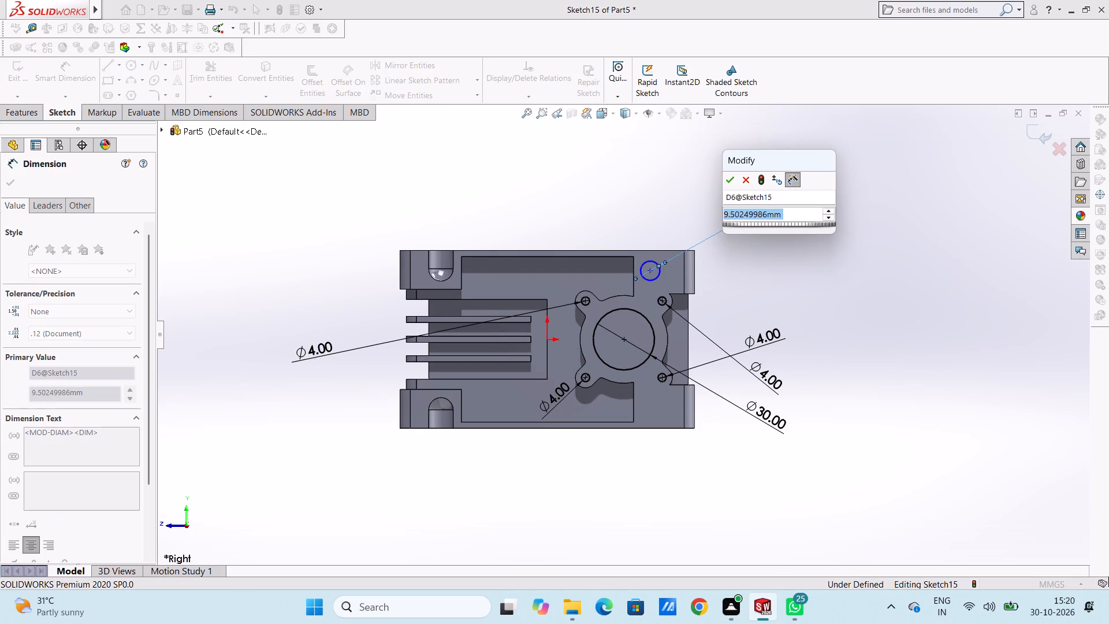
key(9)
key(Return)
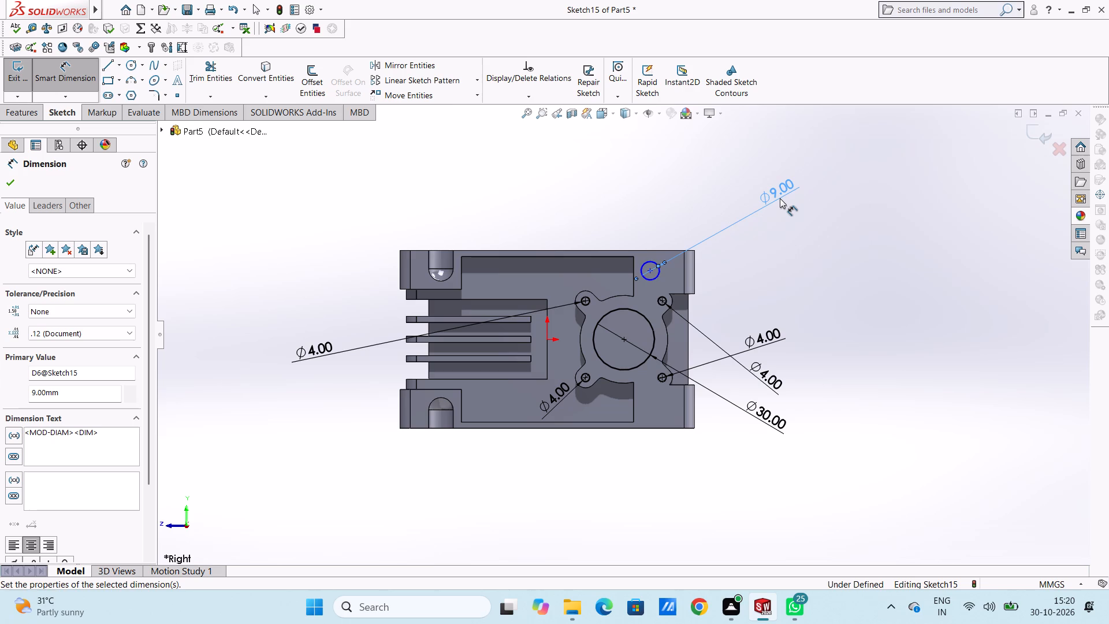
click(613, 209)
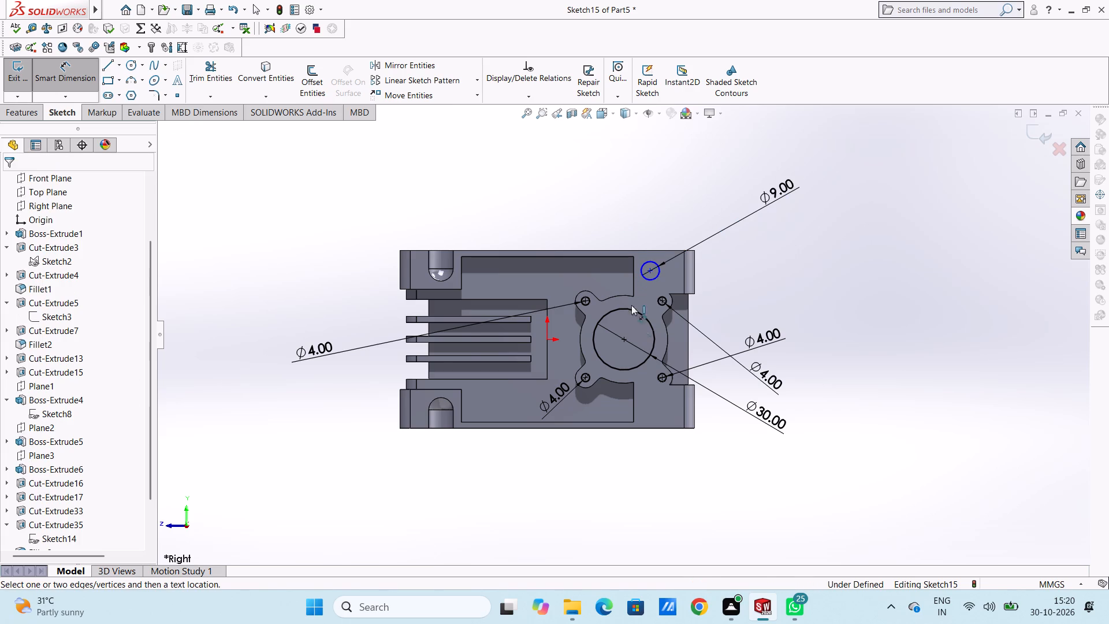
Dimension the horizontal distance between the centres of the 9 mm circle and the upper lobe circle farthest from the plates to 5 mm.
scroll(642, 322, down, 1)
click(652, 261)
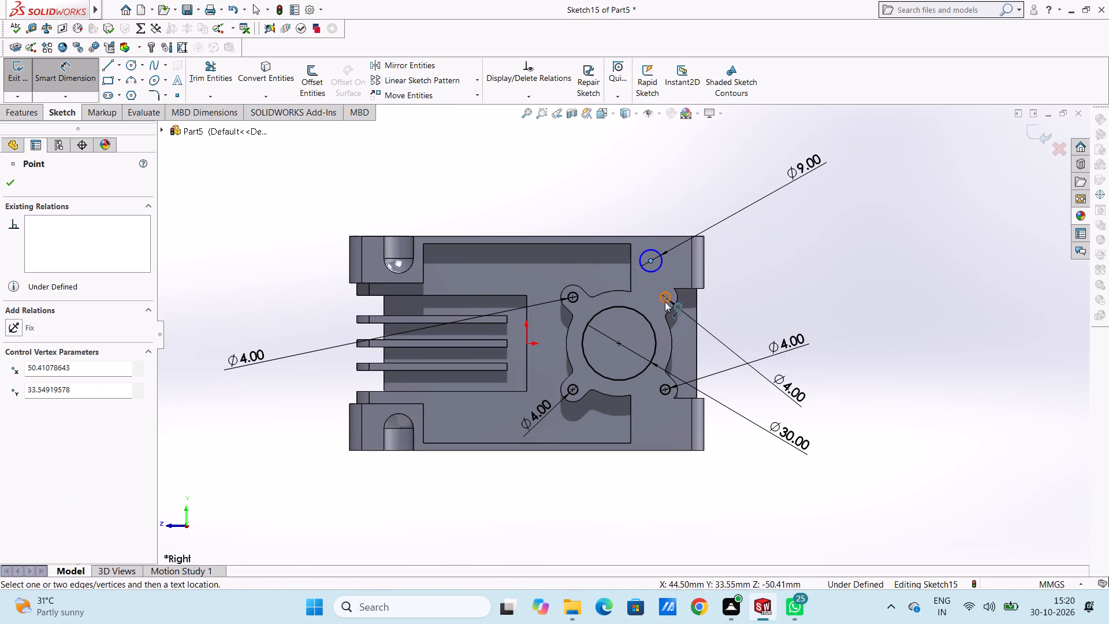
click(666, 297)
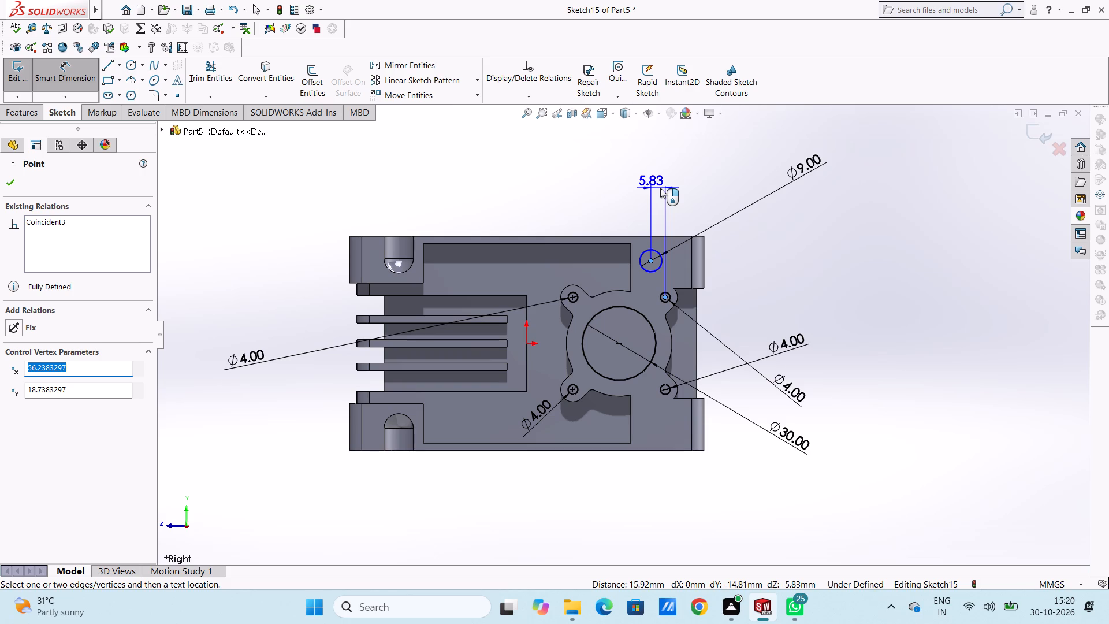
click(660, 188)
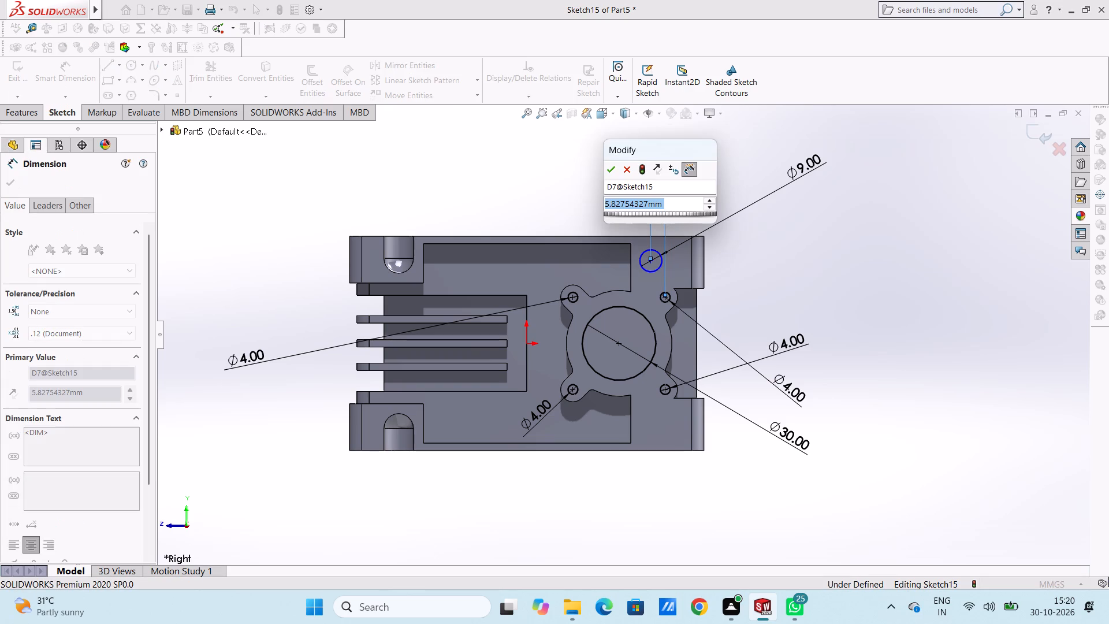
key(5)
key(Return)
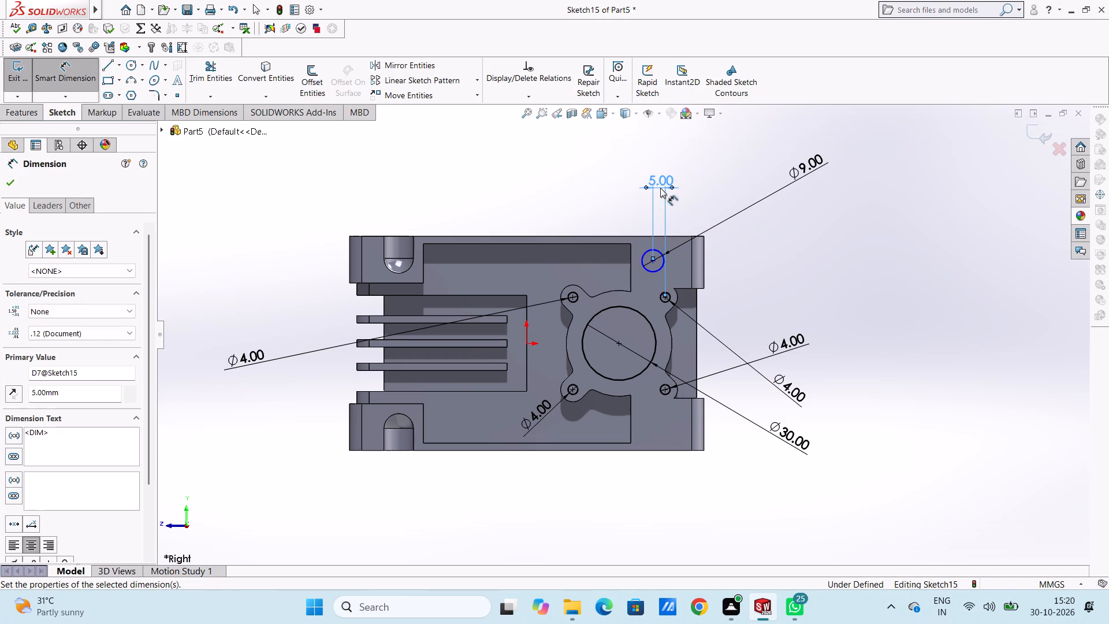
click(609, 183)
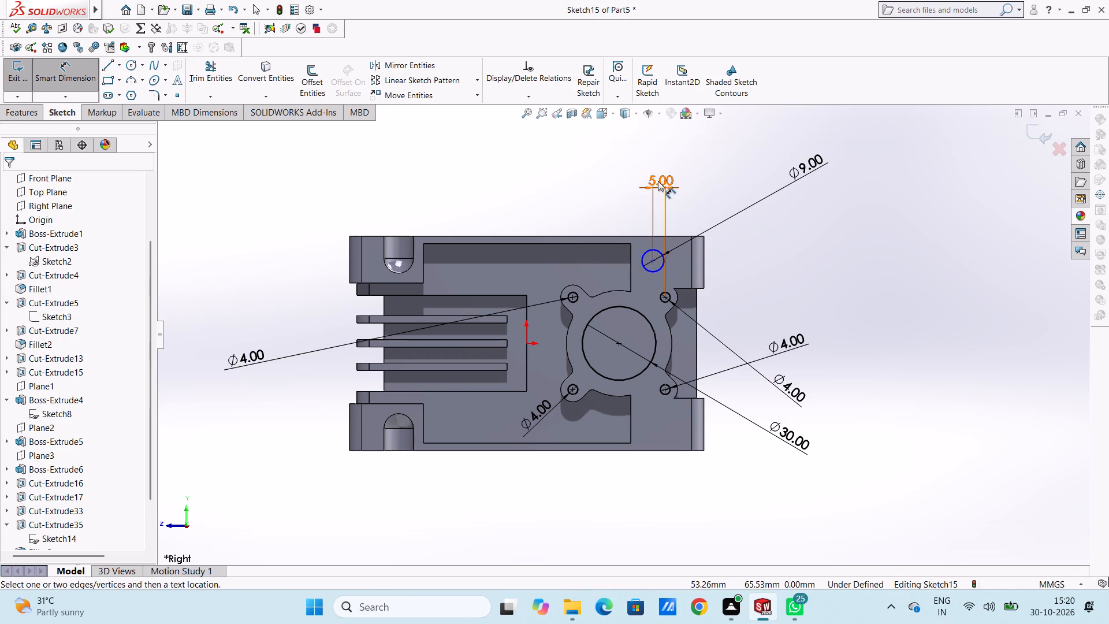
Set the horizontal distance between the 9 mm circle and the upper lobe circle to 5.5 mm.
double_click(658, 180)
text(5.5)
key(Return)
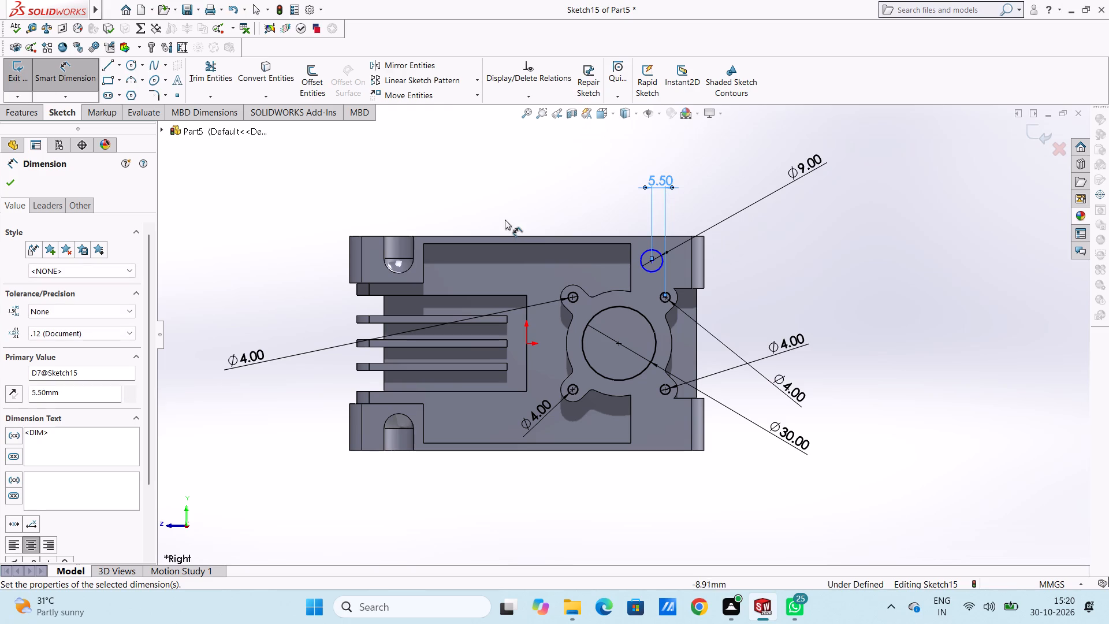
click(539, 180)
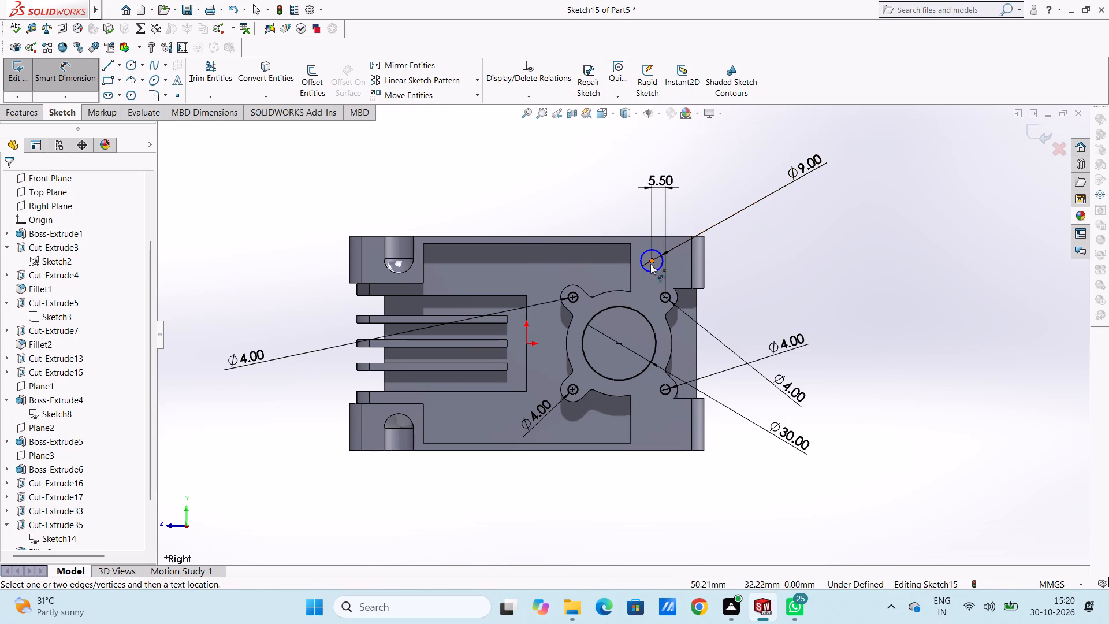
Dimension the centre of the 9 mm circle to 10 mm below the block's top edge.
click(650, 263)
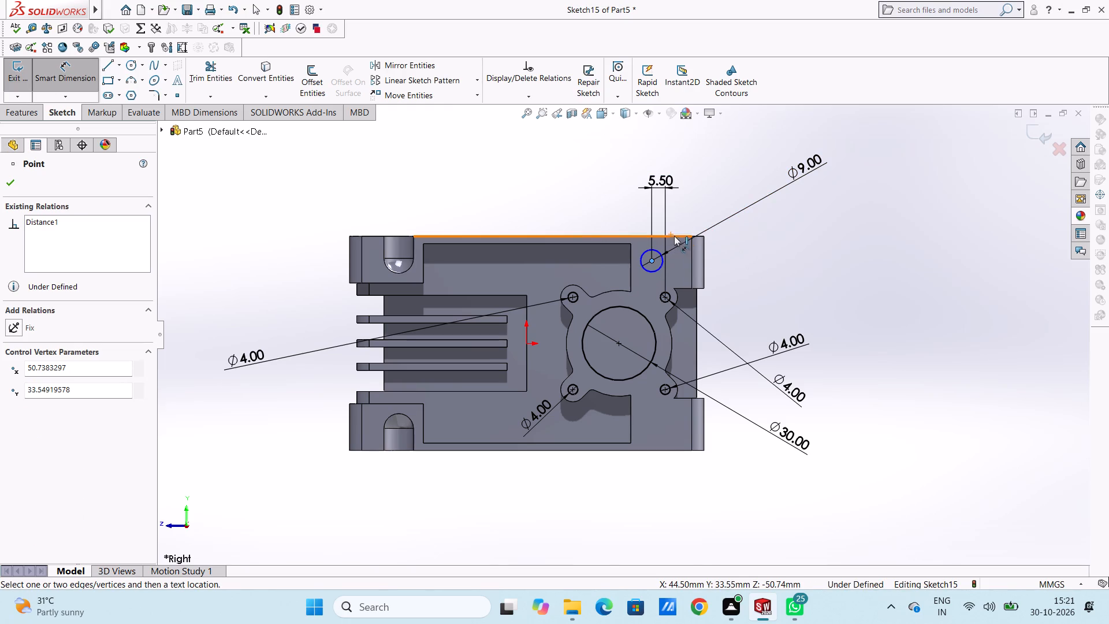
click(675, 236)
click(923, 239)
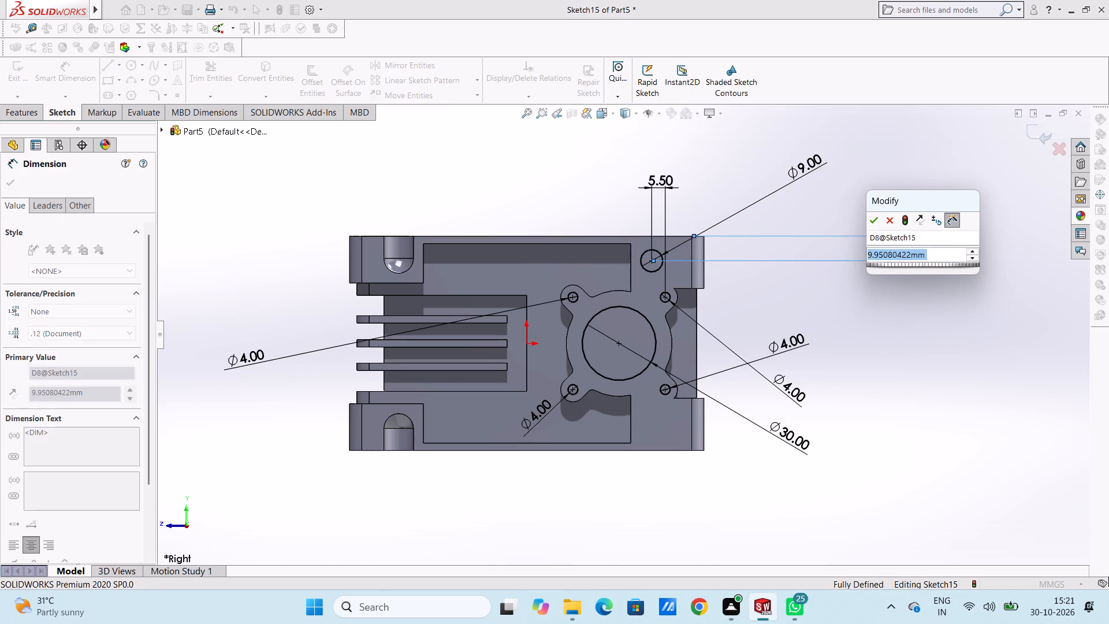
text(10)
key(Return)
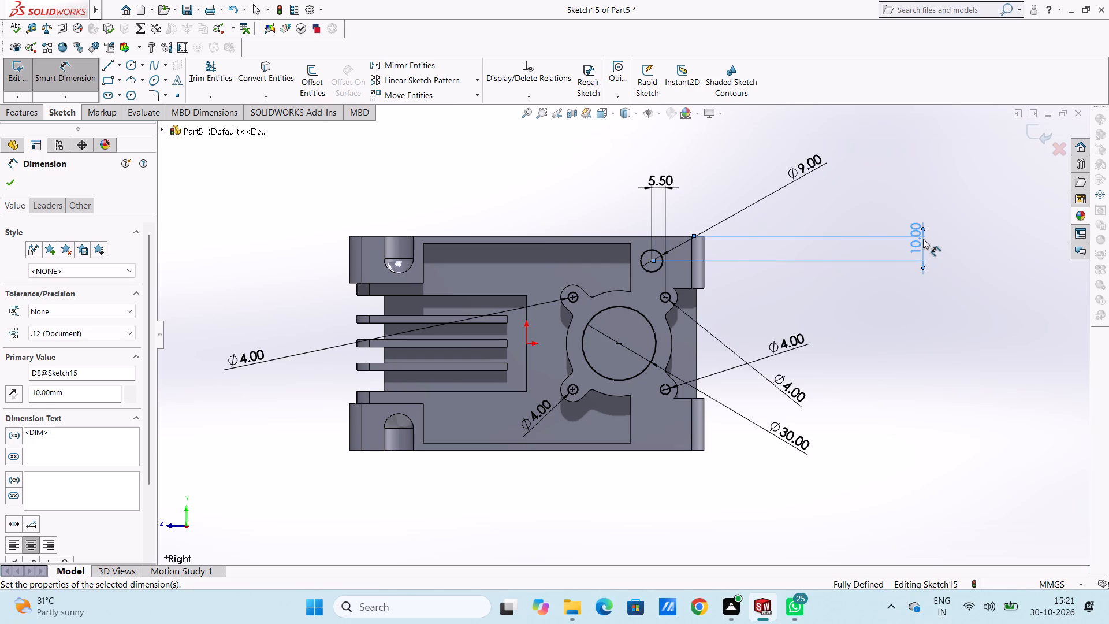
click(503, 196)
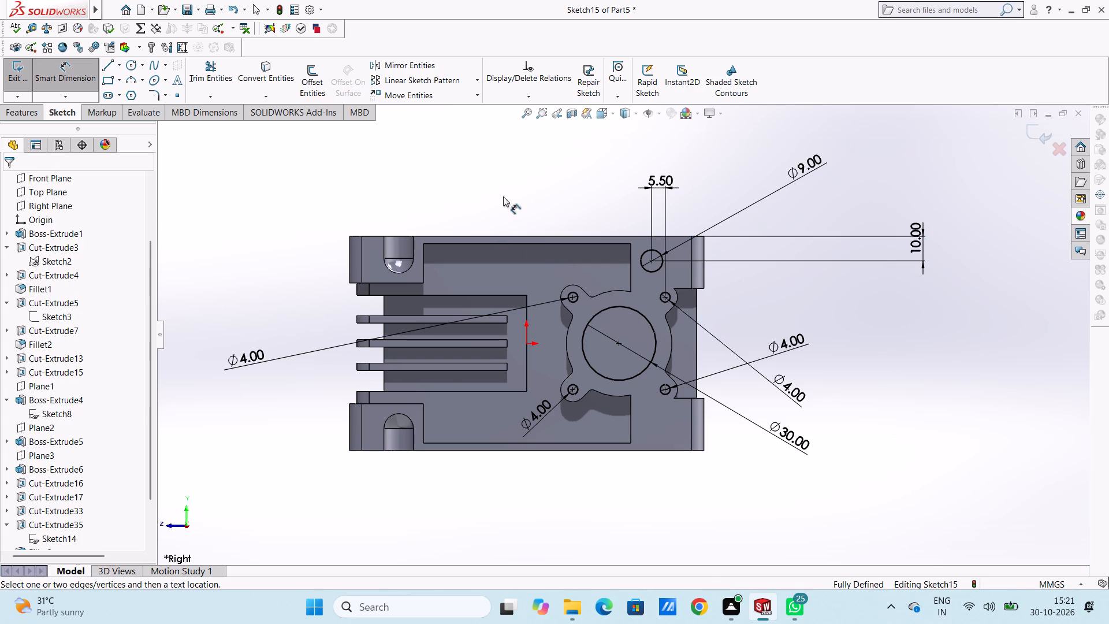
Sketch a circle about 16.4 mm in diameter below the boss, vertically aligned with the upper 9 mm circle.
click(128, 64)
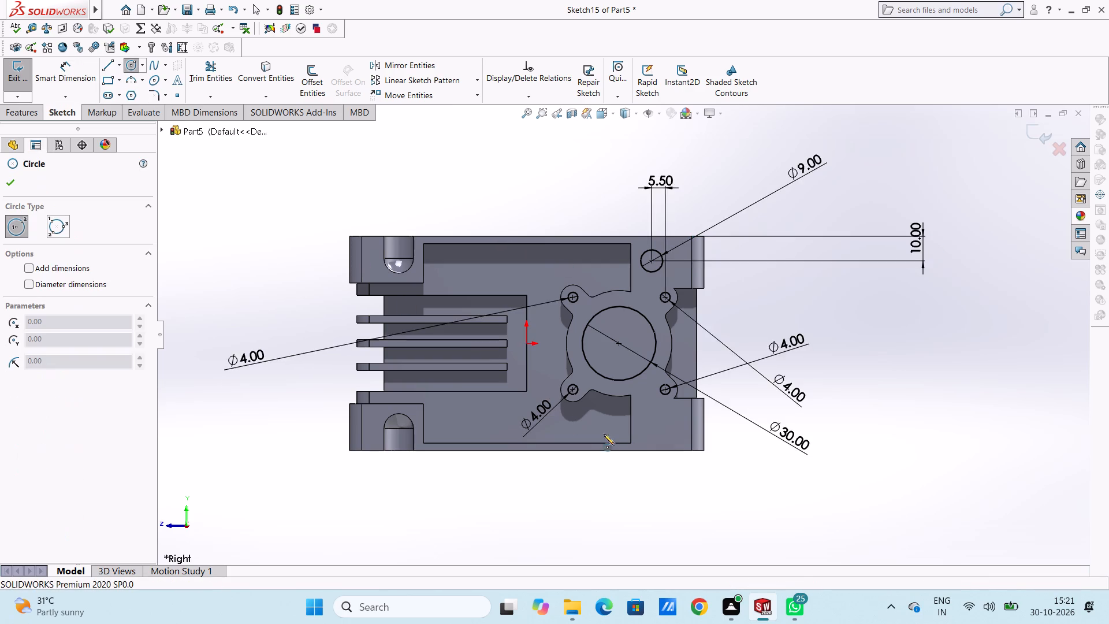
click(653, 420)
click(662, 435)
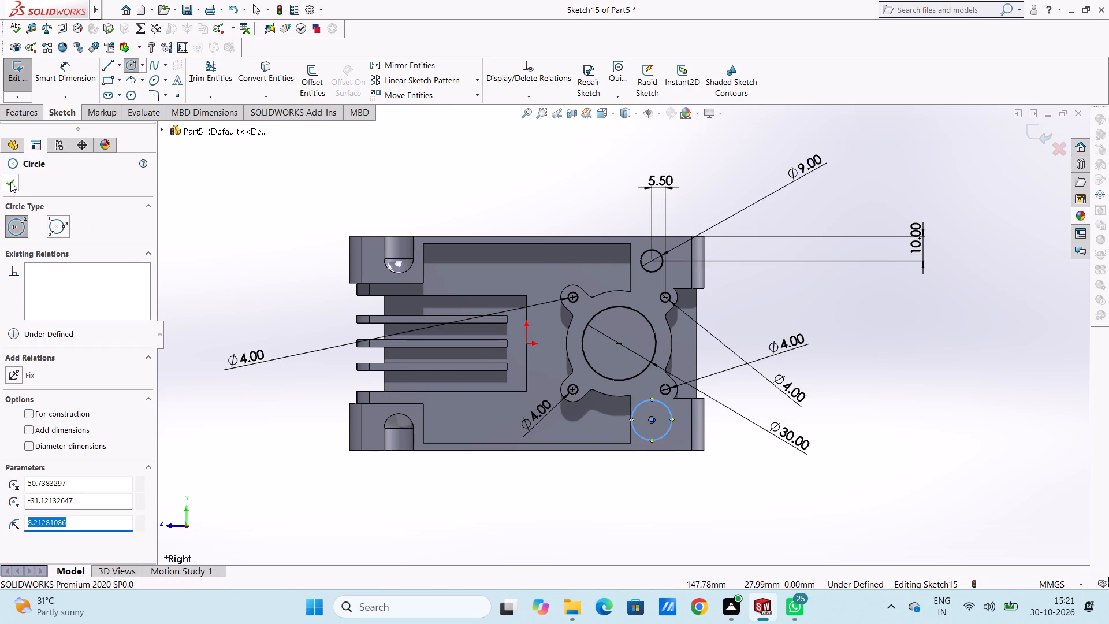
drag(10, 182, 21, 191)
click(243, 235)
right_click(274, 205)
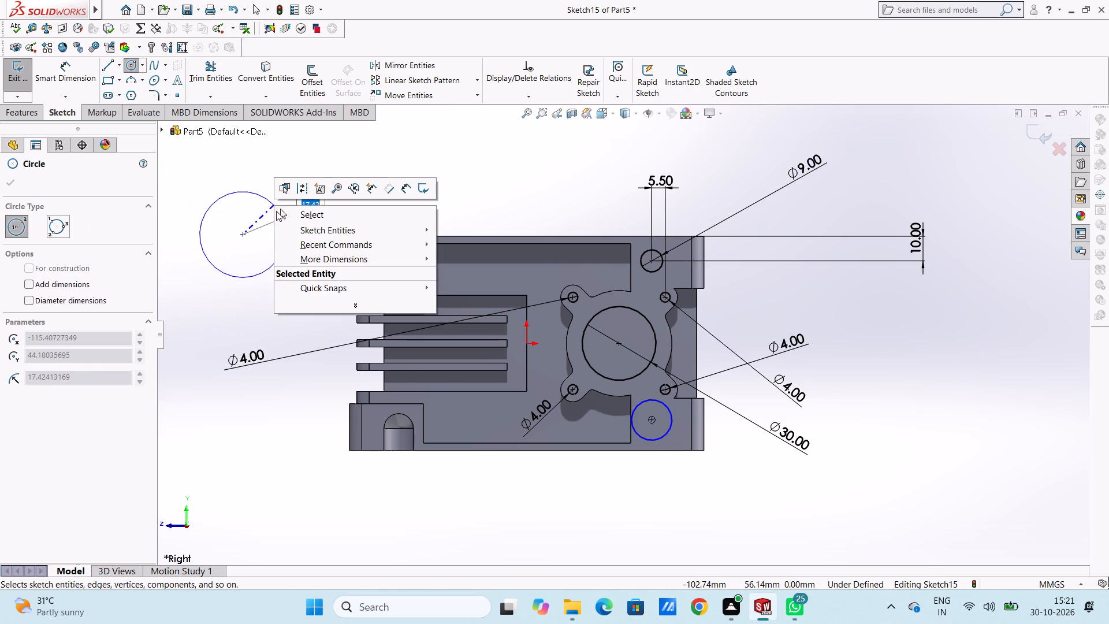
double_click(279, 213)
Dimension the new circle below the boss to 9 mm diameter.
click(72, 74)
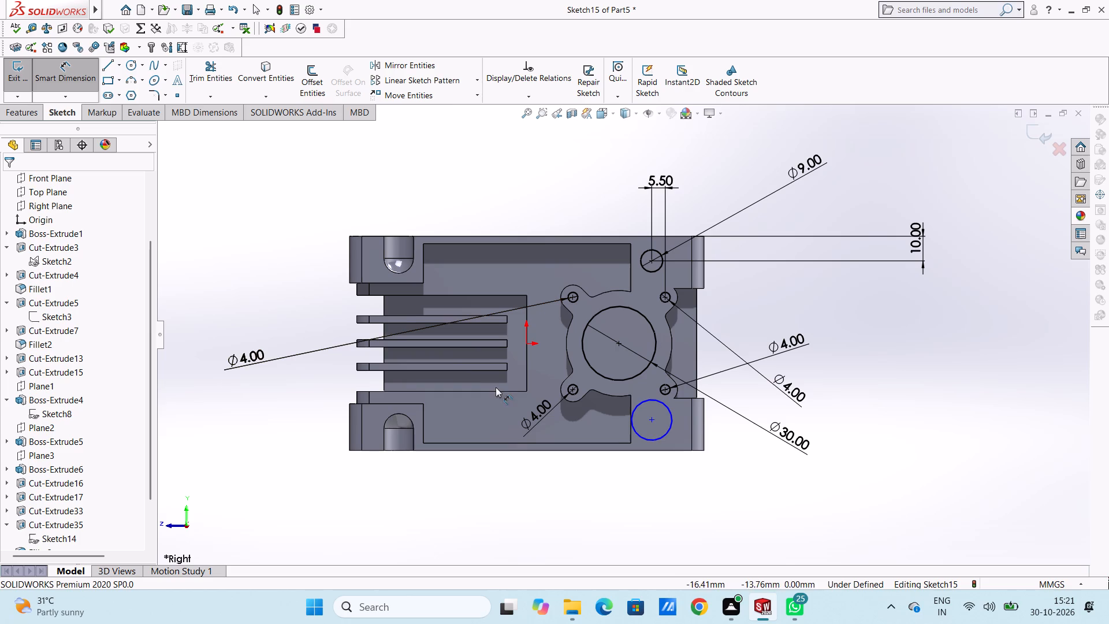
click(643, 438)
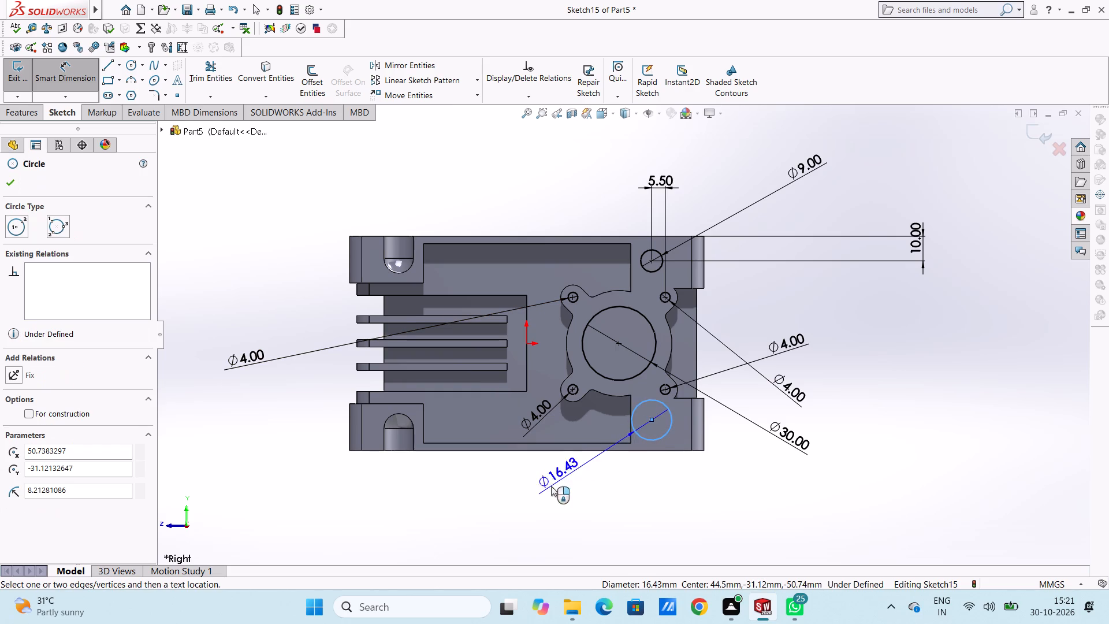
click(478, 508)
key(9)
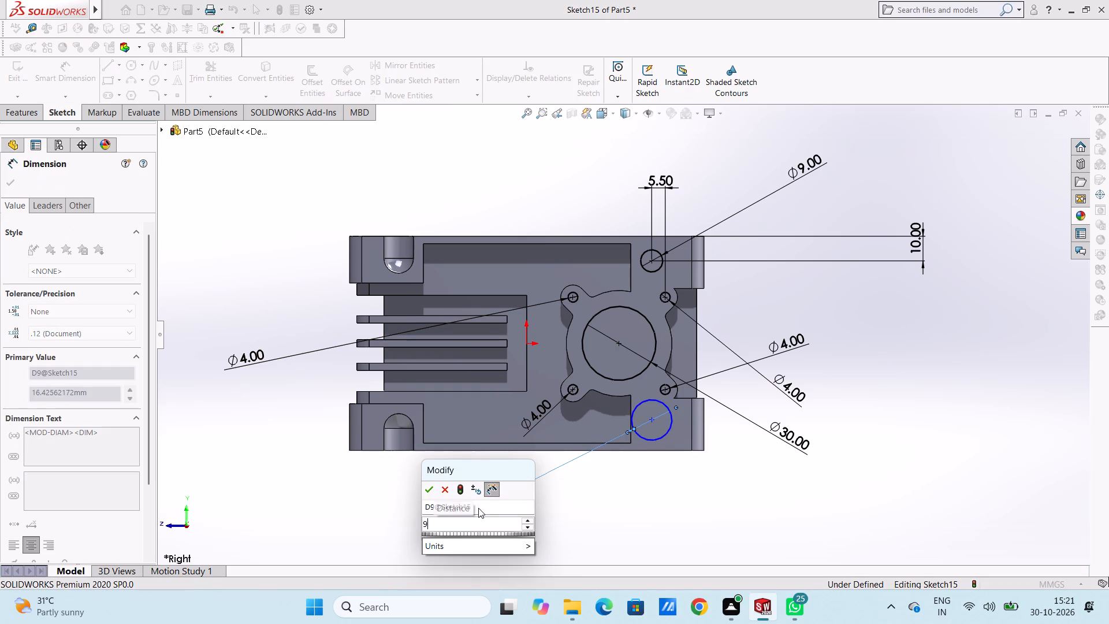
key(Return)
click(417, 508)
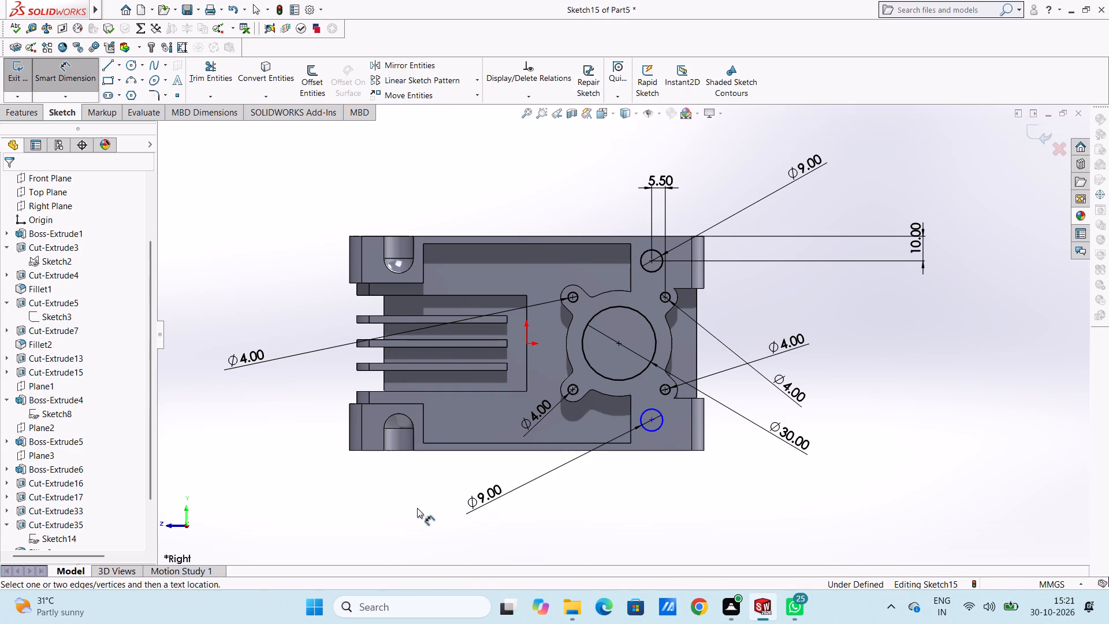
Dimension the centre of the lower 9 mm circle to 10 mm above the block's bottom edge.
click(652, 420)
click(659, 452)
click(989, 438)
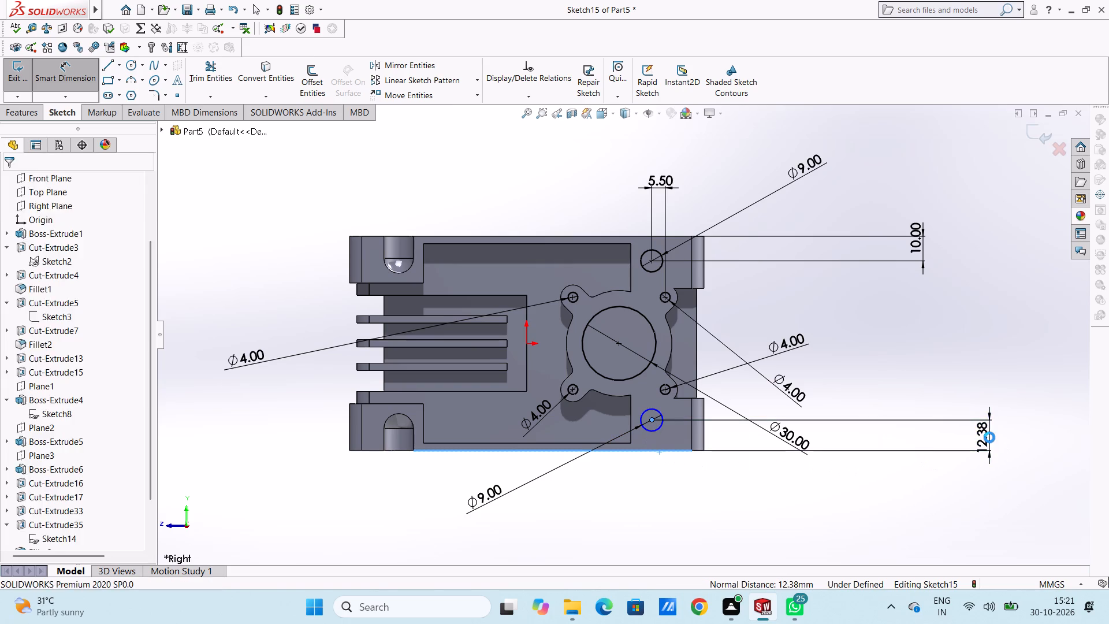
text(10)
key(Return)
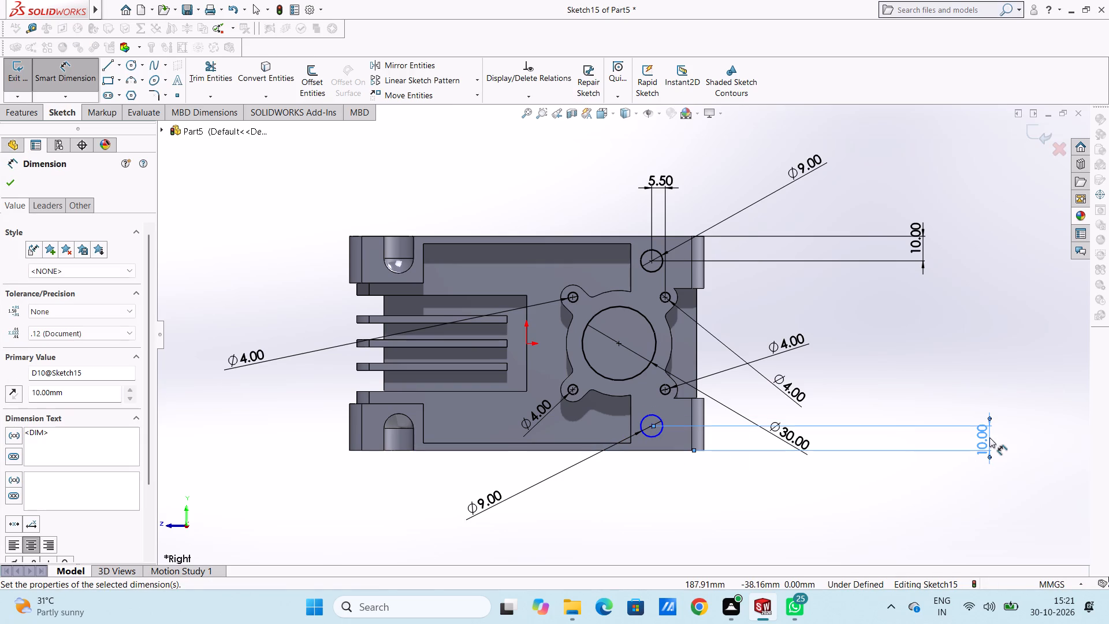
click(883, 384)
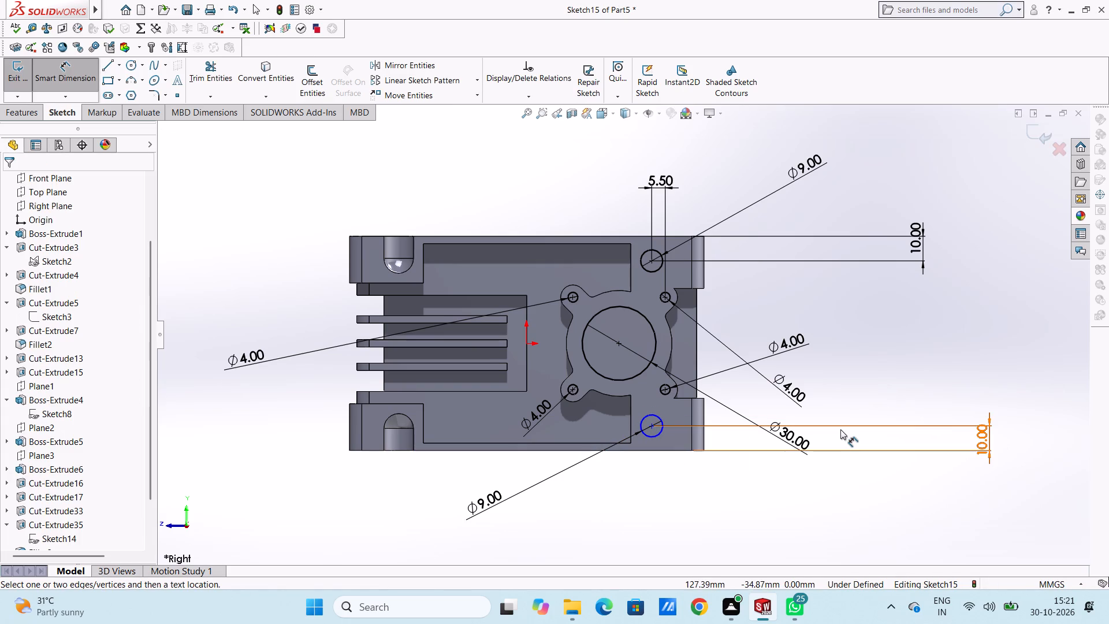
Dimension the direct distance between the centres of the lower 9 mm circle and the nearest 4 mm lobe circle, keeping it as drawn.
click(651, 426)
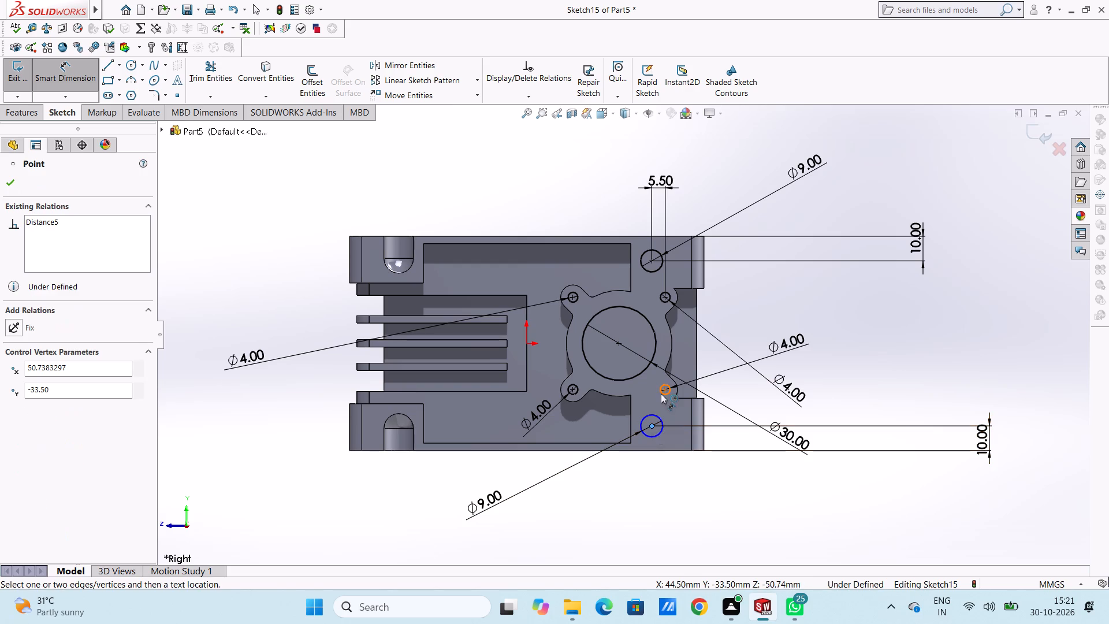
click(664, 389)
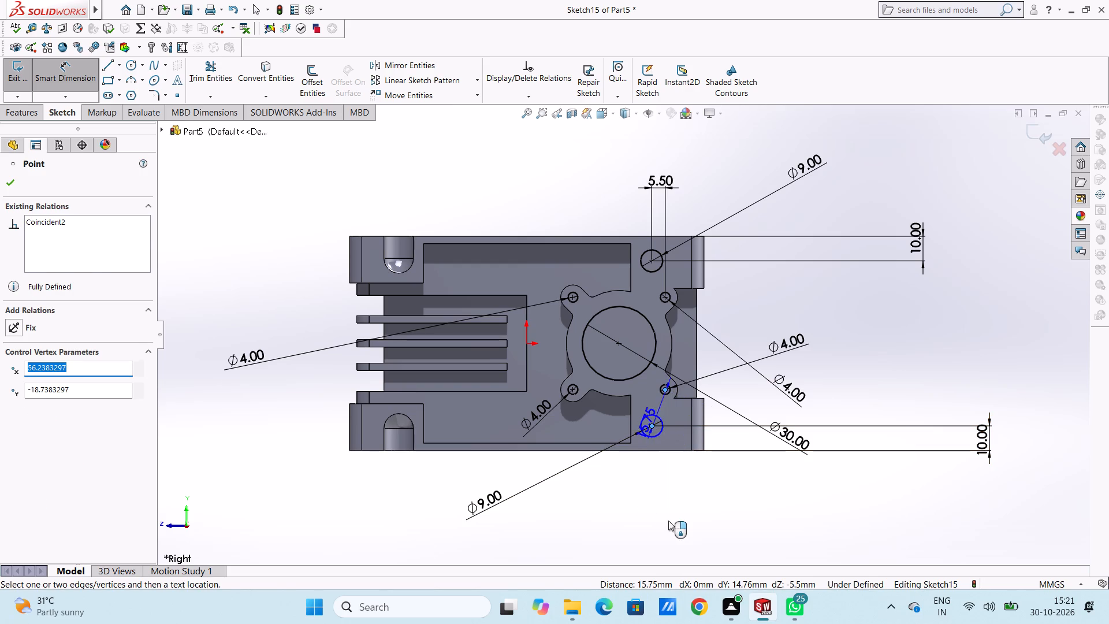
click(668, 521)
double_click(619, 495)
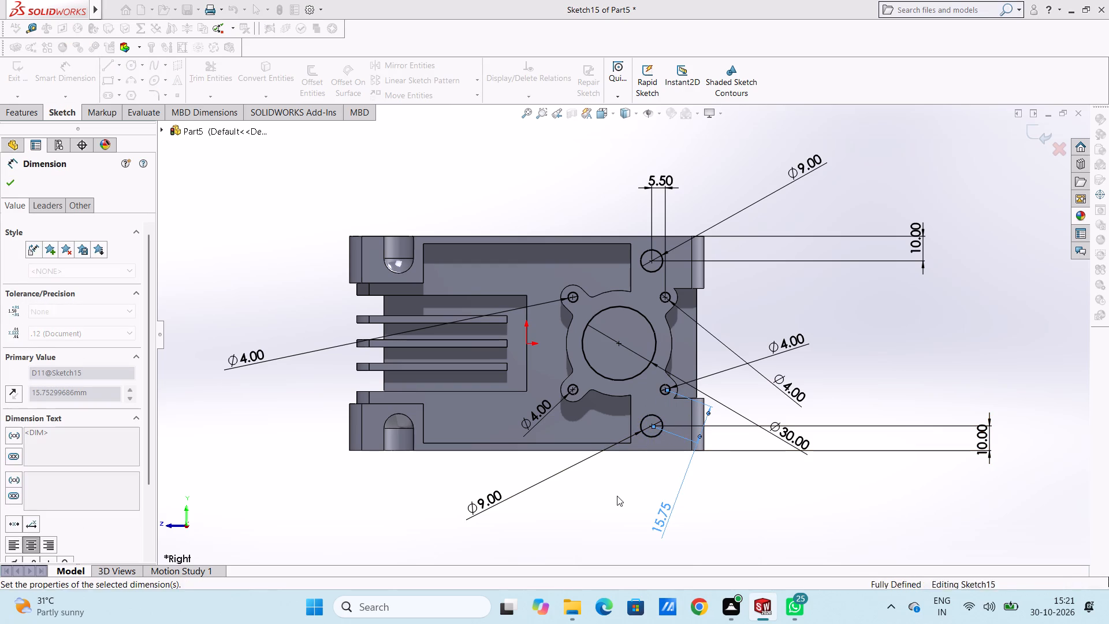
Extrude-cut the hole sketch with the 4 mm, 9 mm and 30 mm circles Through All.
scroll(652, 466, up, 2)
middle_drag(645, 473, 700, 504)
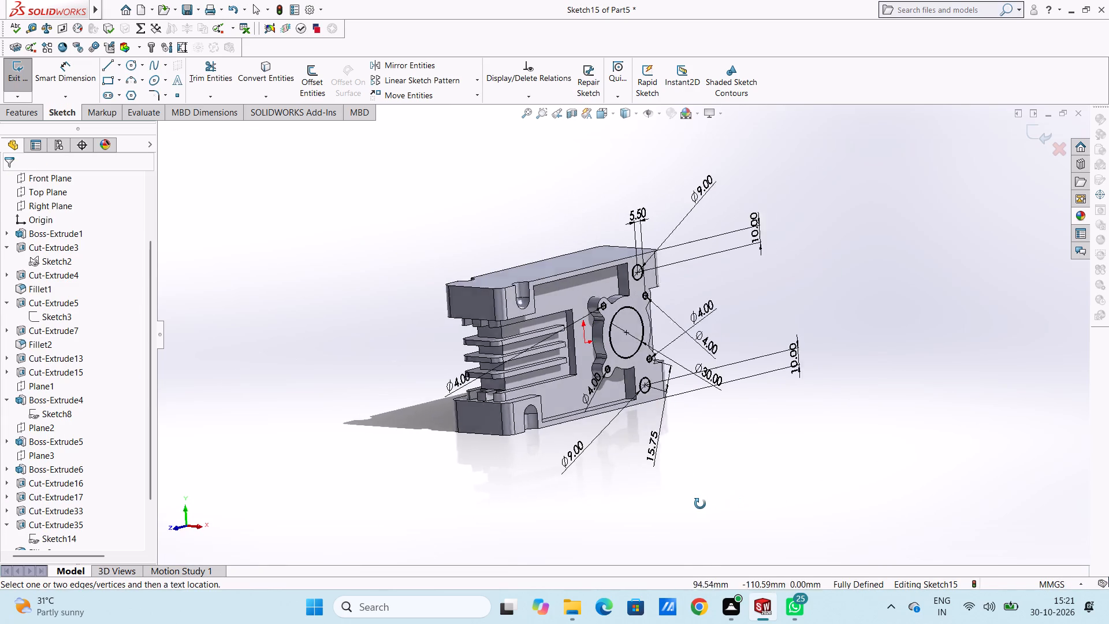
middle_drag(700, 504, 695, 504)
click(68, 75)
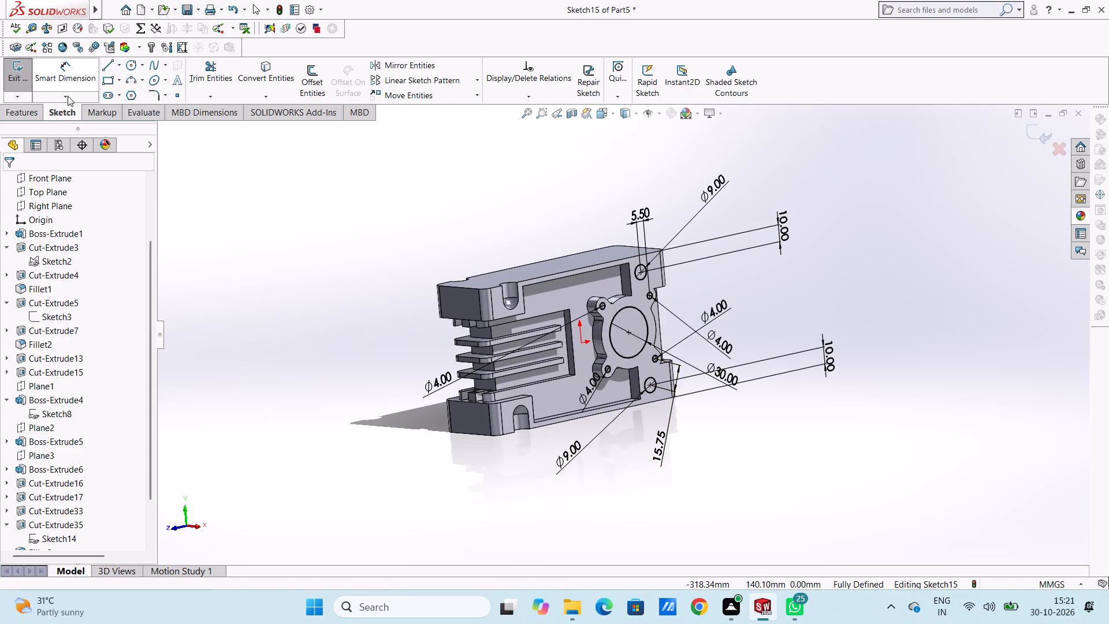
click(25, 115)
click(191, 73)
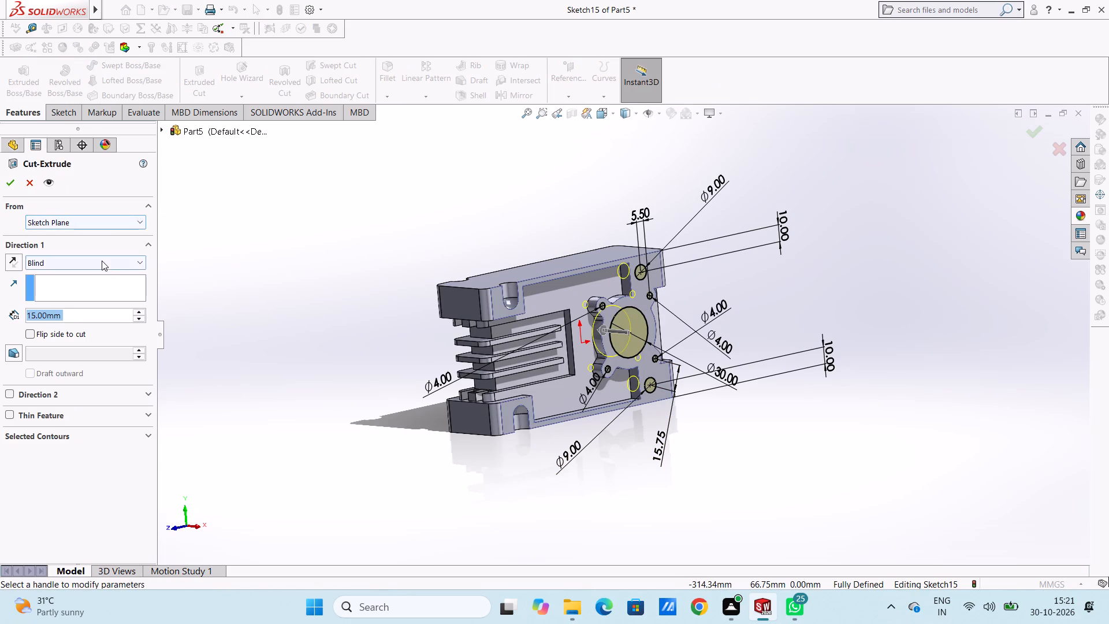
click(102, 261)
click(94, 281)
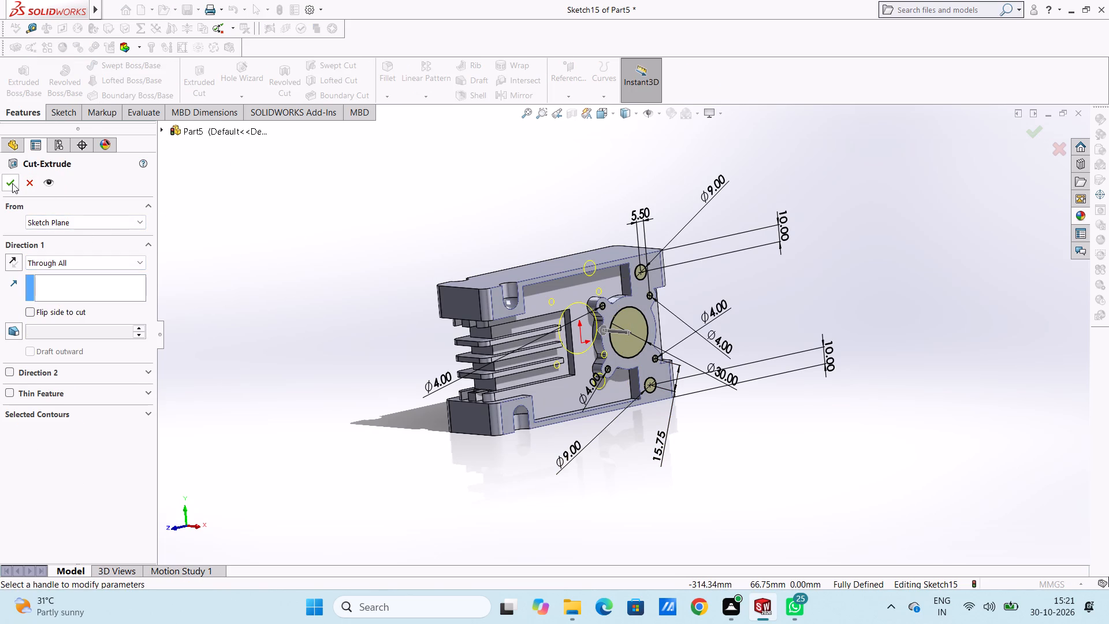
click(12, 183)
click(318, 241)
Examine the cut holes in the block and boss from several angles.
middle_drag(329, 266, 512, 226)
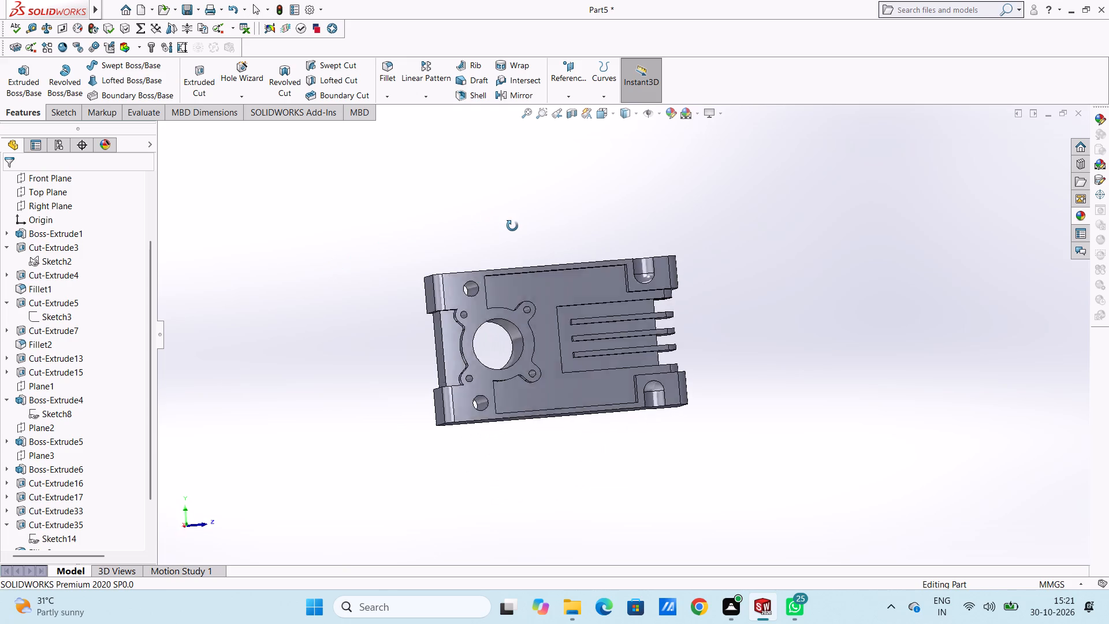
middle_drag(512, 226, 460, 242)
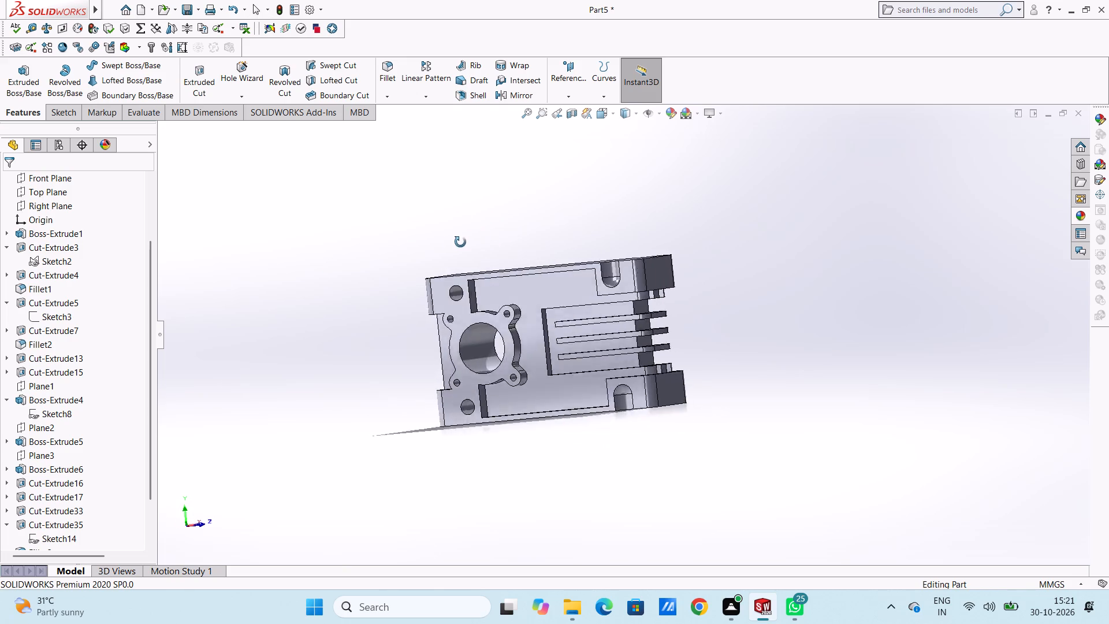
middle_drag(460, 242, 351, 296)
middle_drag(509, 348, 439, 321)
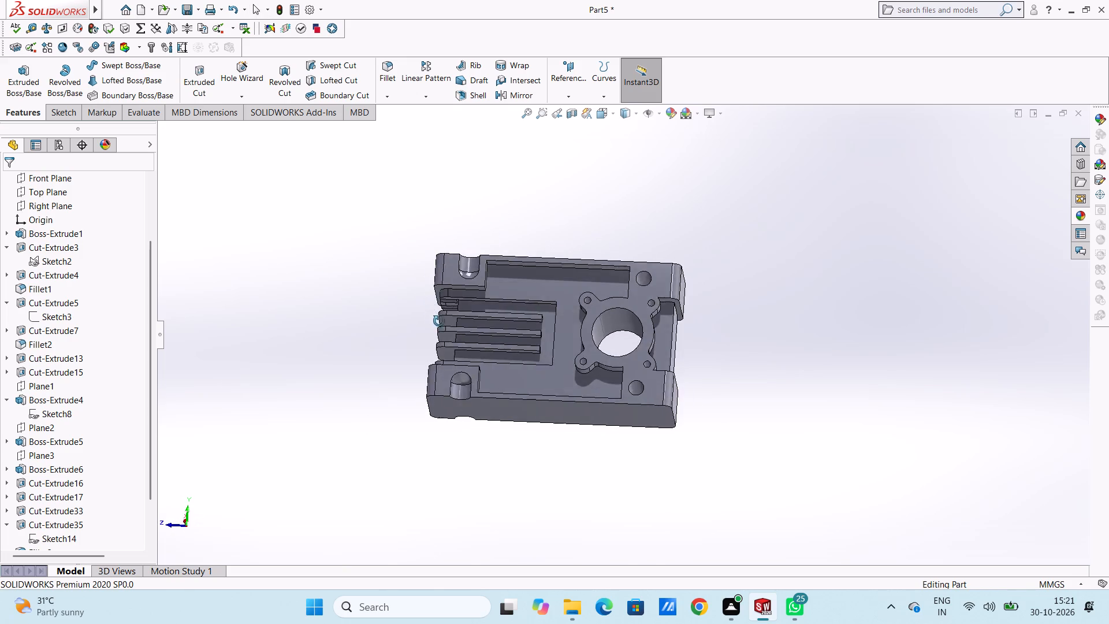
middle_drag(439, 321, 398, 312)
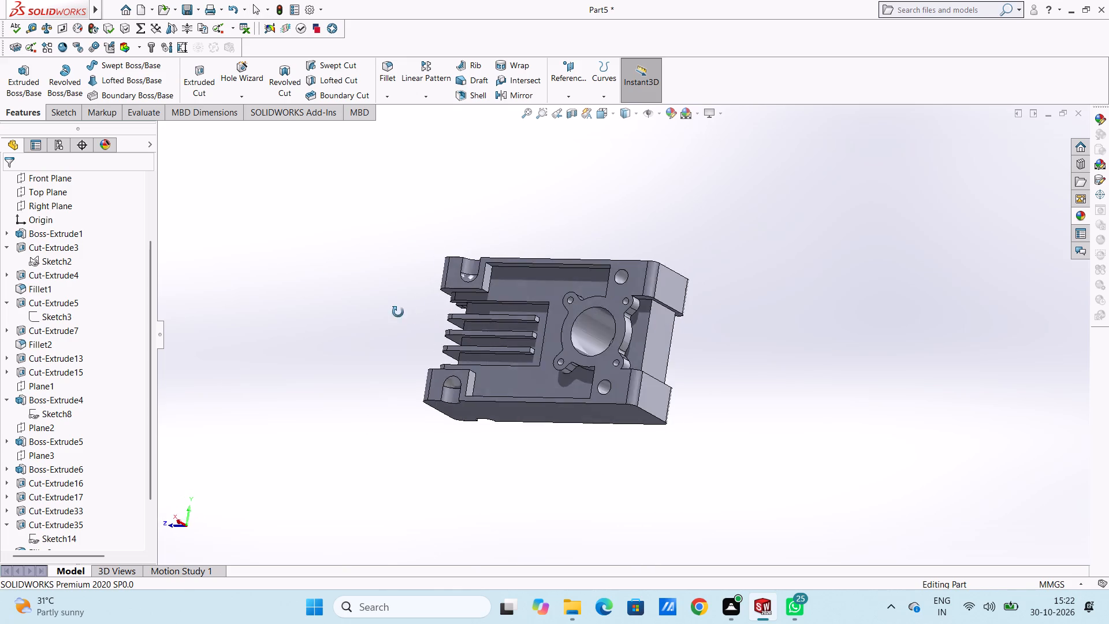
middle_drag(398, 312, 427, 360)
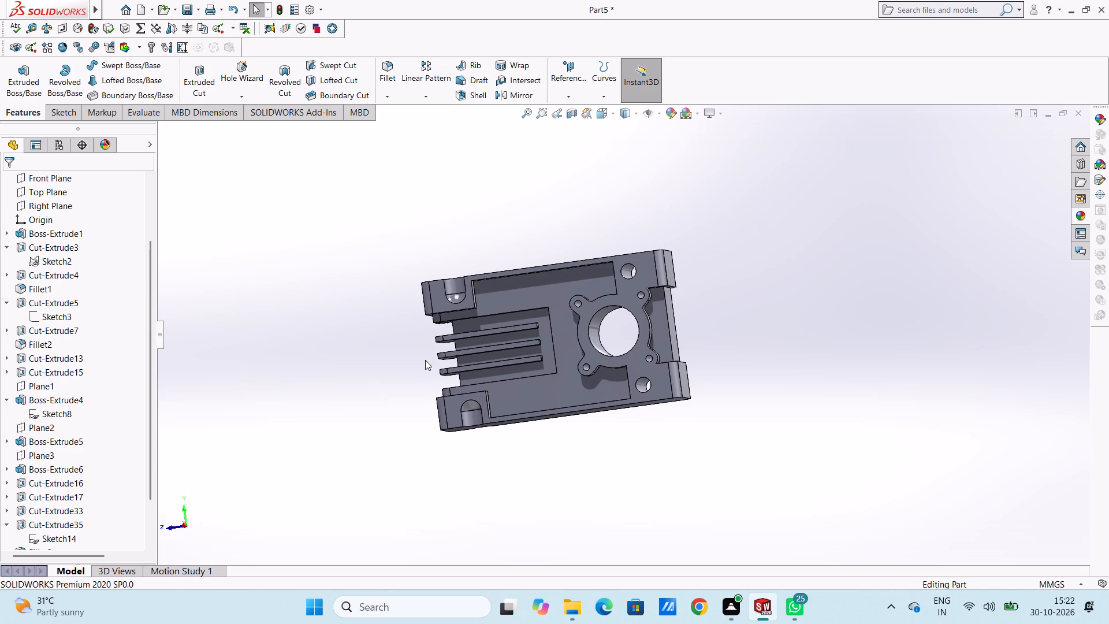
middle_drag(425, 360, 603, 366)
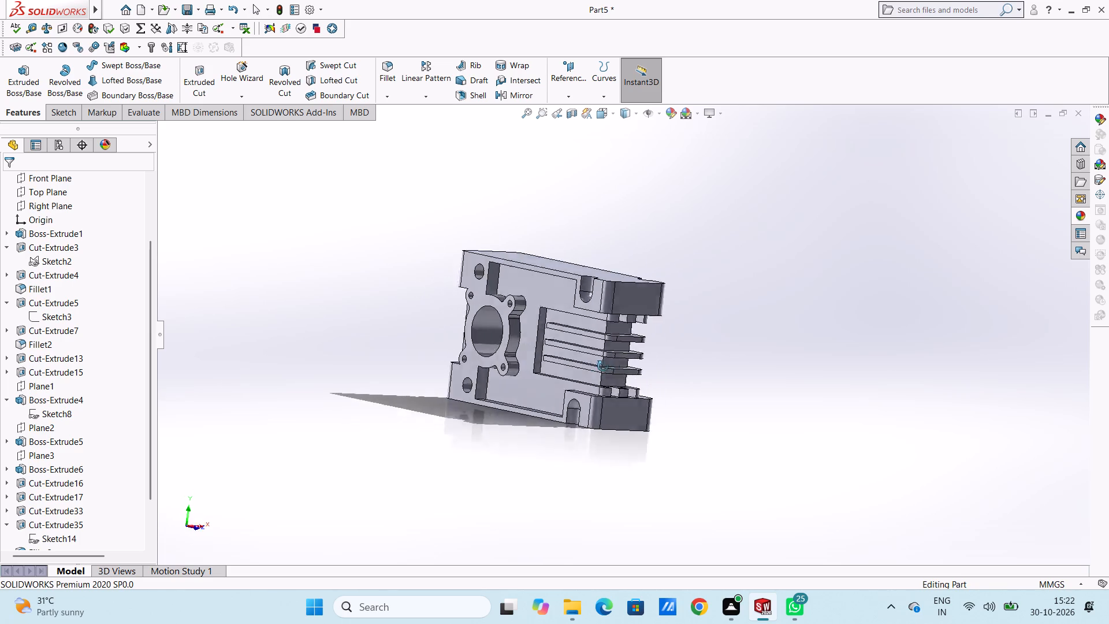
middle_drag(603, 366, 432, 302)
middle_drag(385, 322, 440, 330)
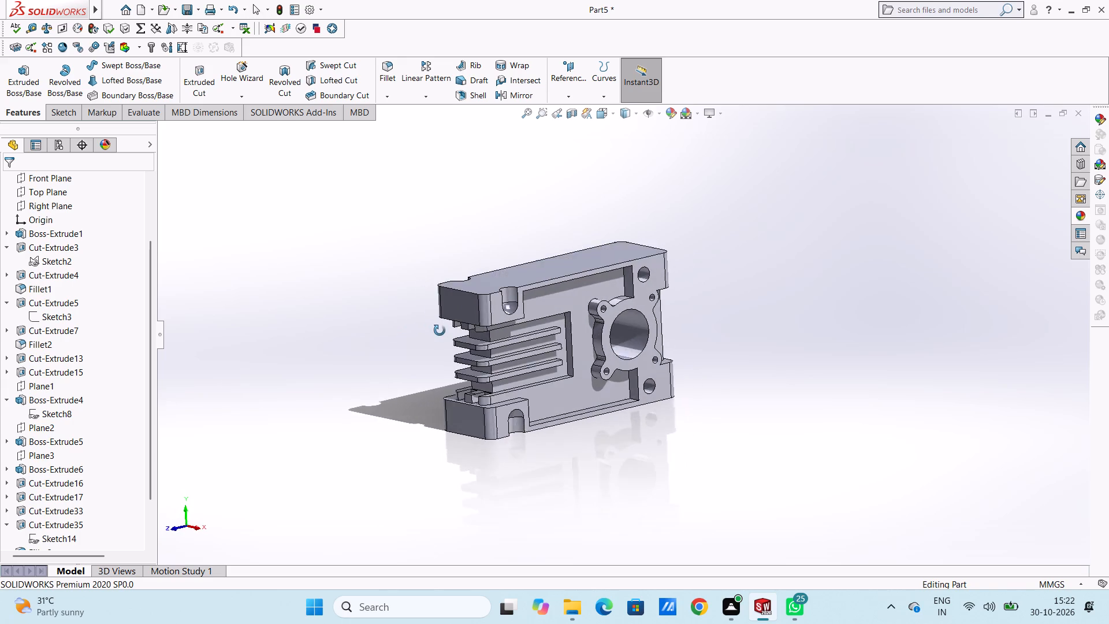
middle_drag(440, 330, 415, 321)
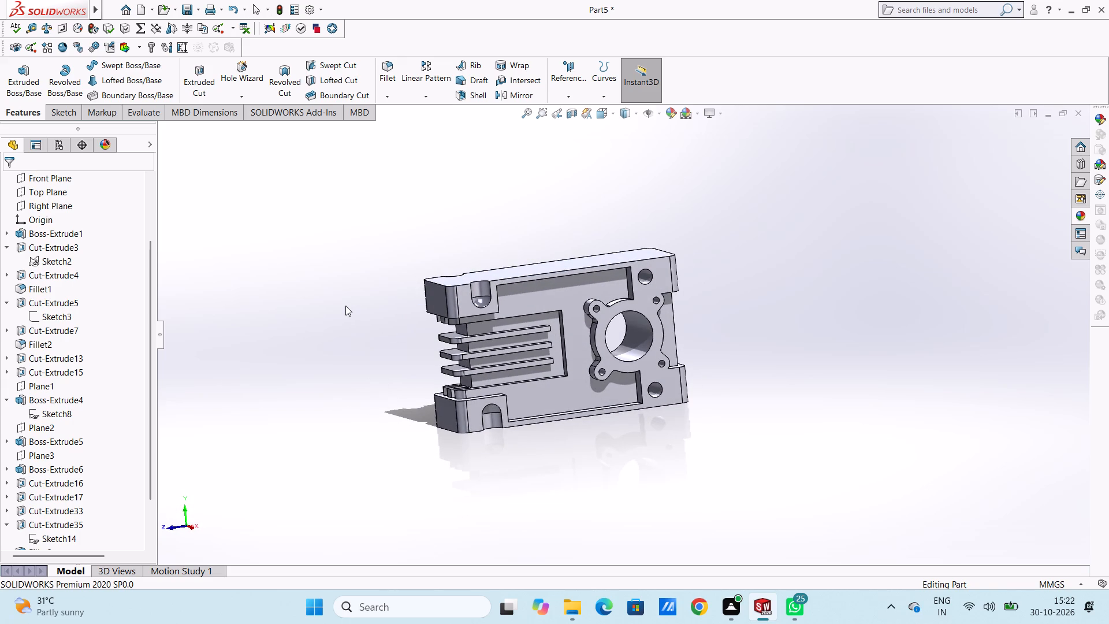
Start a sketch on the boss face and draw a circle about 38.1 mm in diameter, concentric with the large 30 mm hole.
key(ctrl+1)
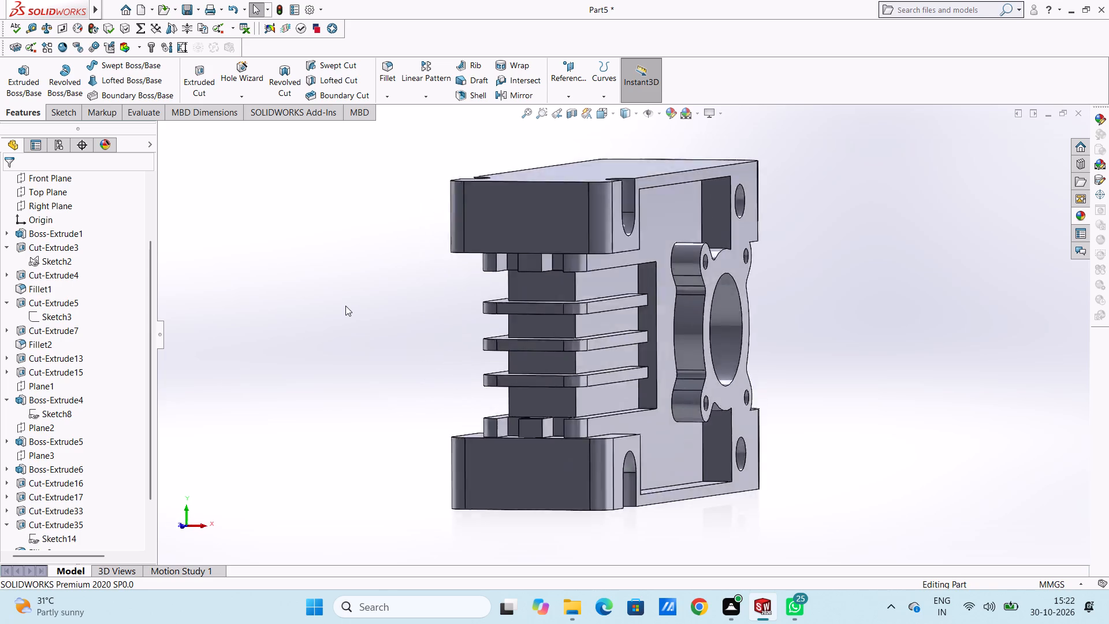
key(ctrl+4)
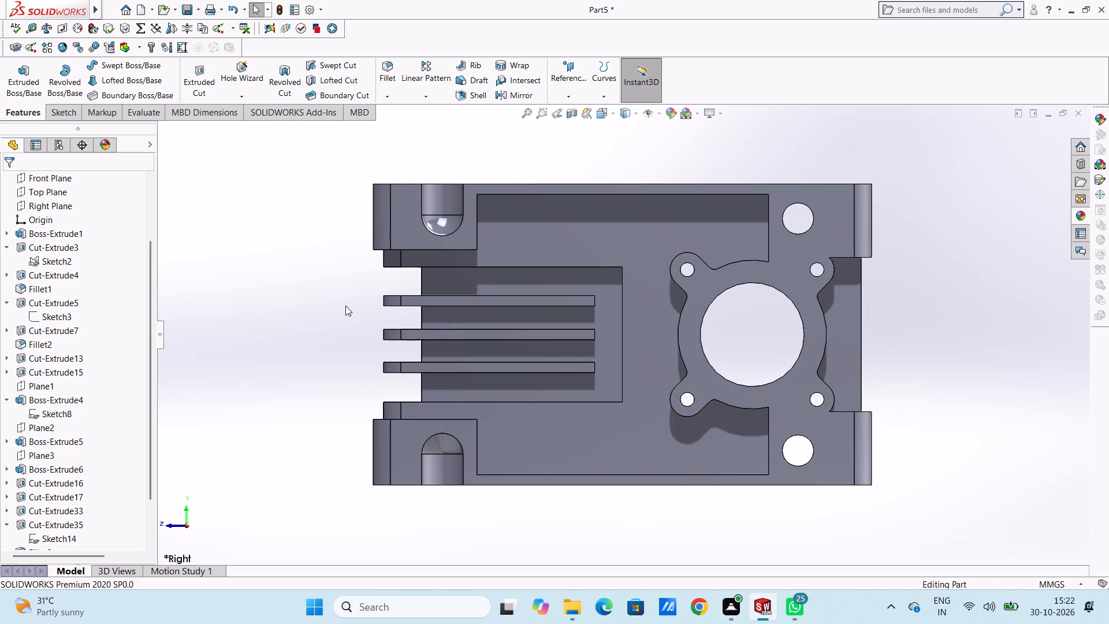
click(714, 289)
click(764, 257)
click(749, 314)
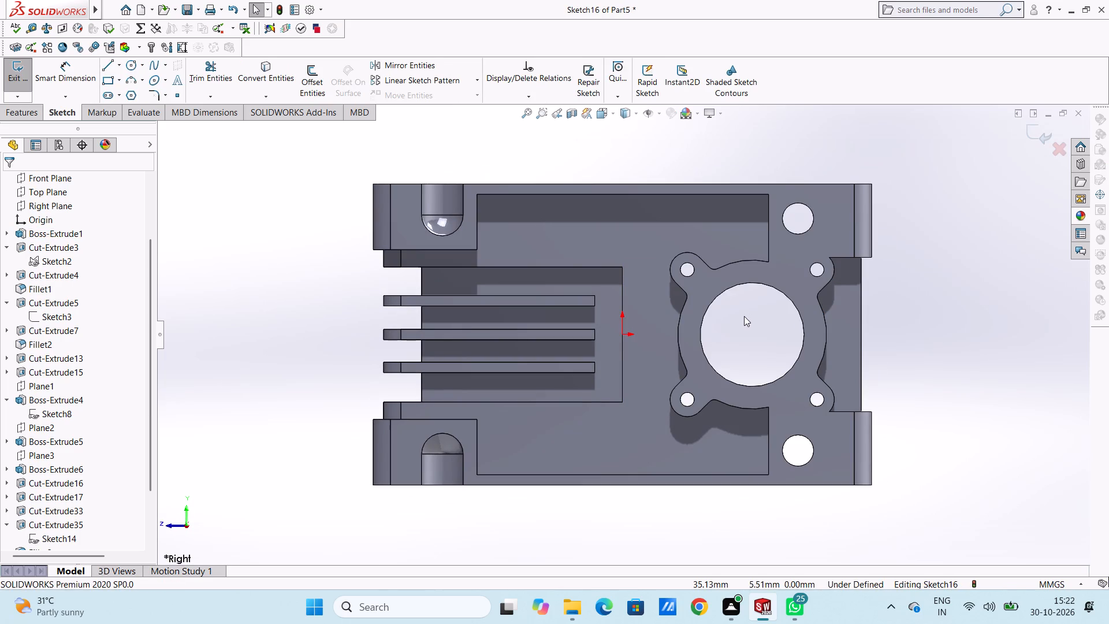
scroll(729, 380, up, 3)
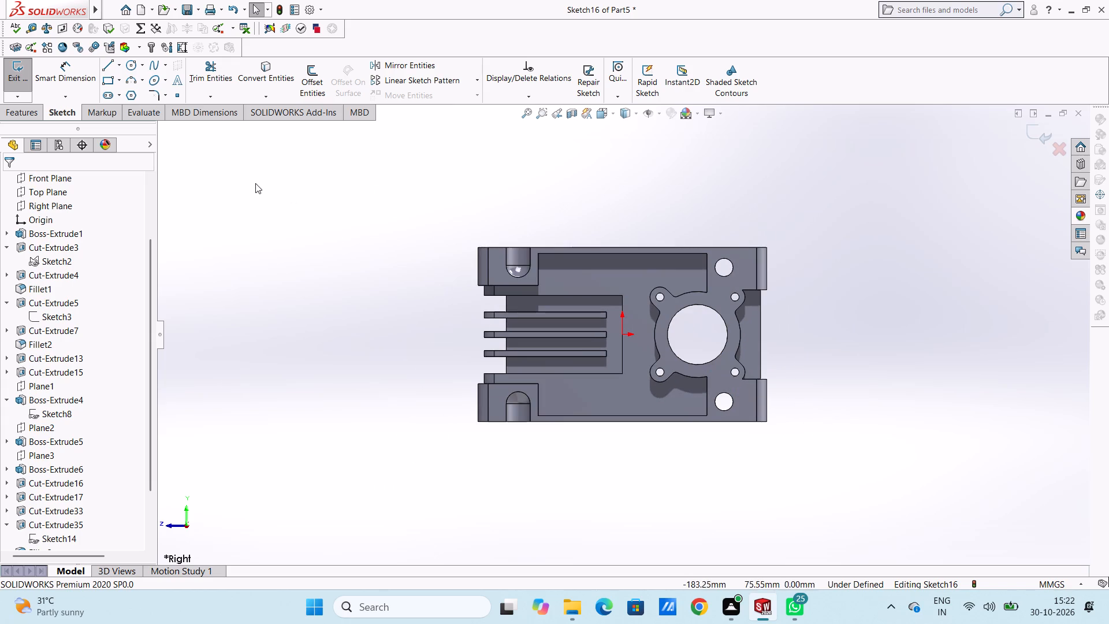
click(255, 183)
click(130, 66)
scroll(673, 347, down, 2)
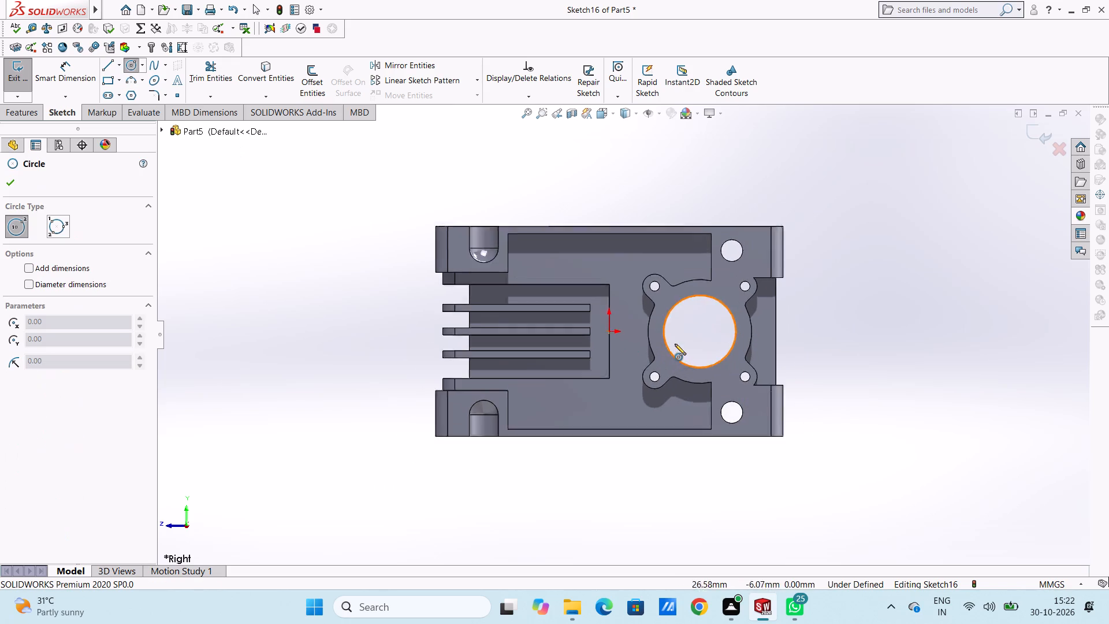
scroll(675, 344, down, 1)
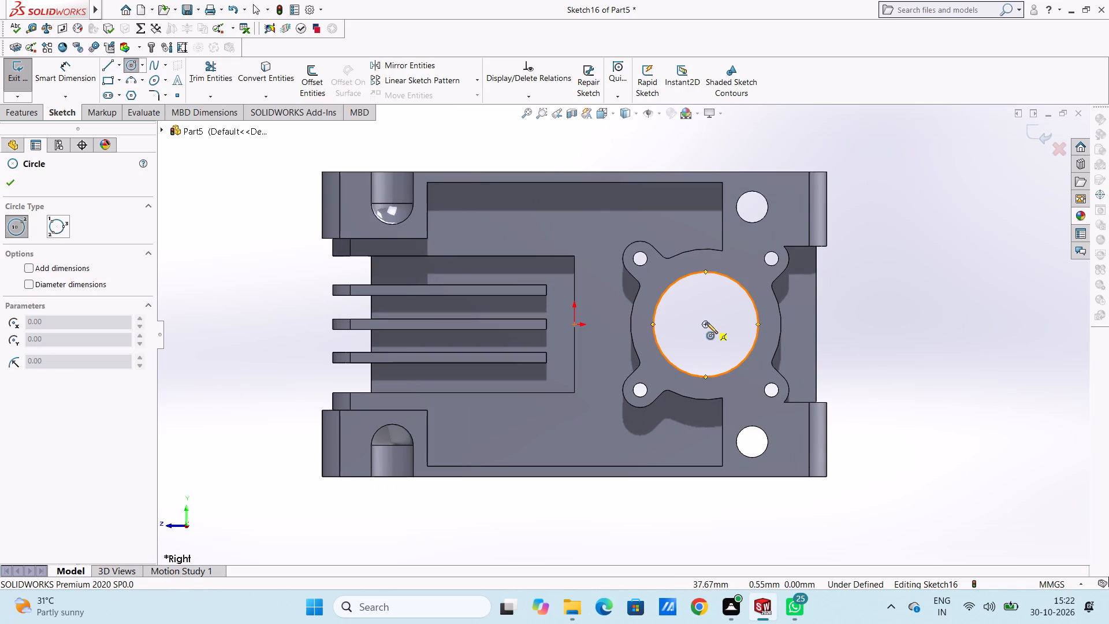
click(705, 324)
click(639, 318)
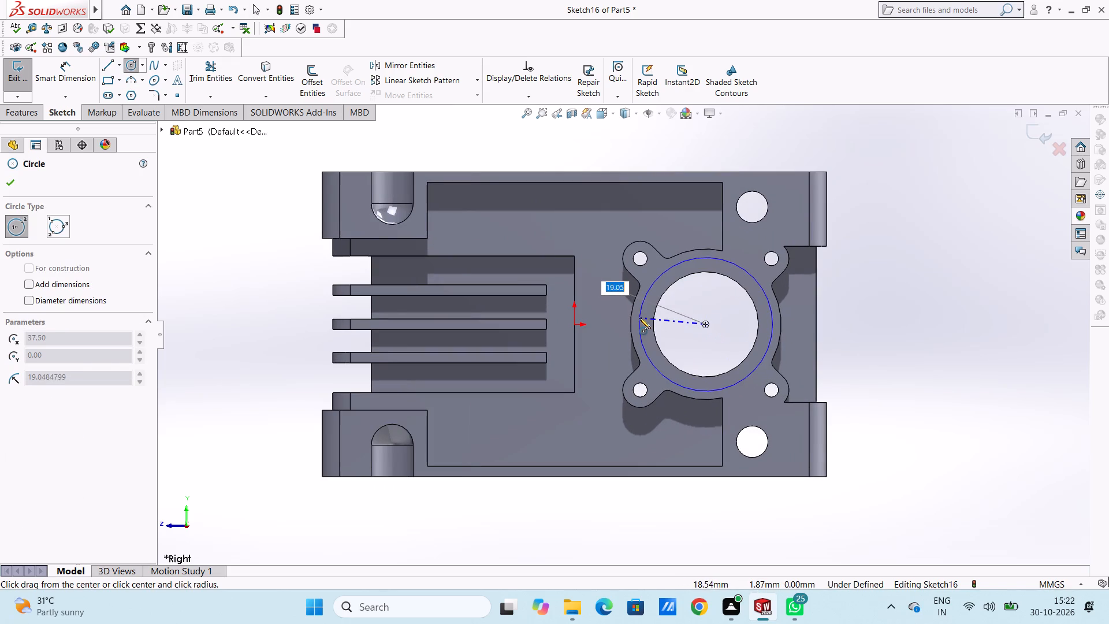
click(8, 181)
click(256, 252)
Dimension the circle around the large boss hole to 38 mm diameter.
click(76, 79)
scroll(473, 288, up, 3)
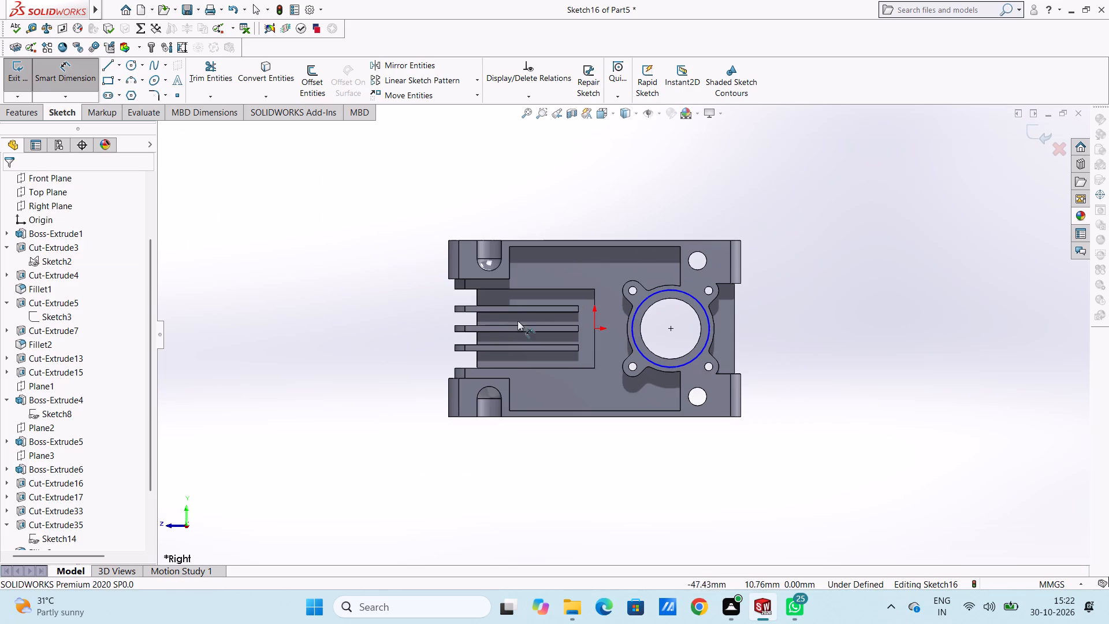
click(634, 344)
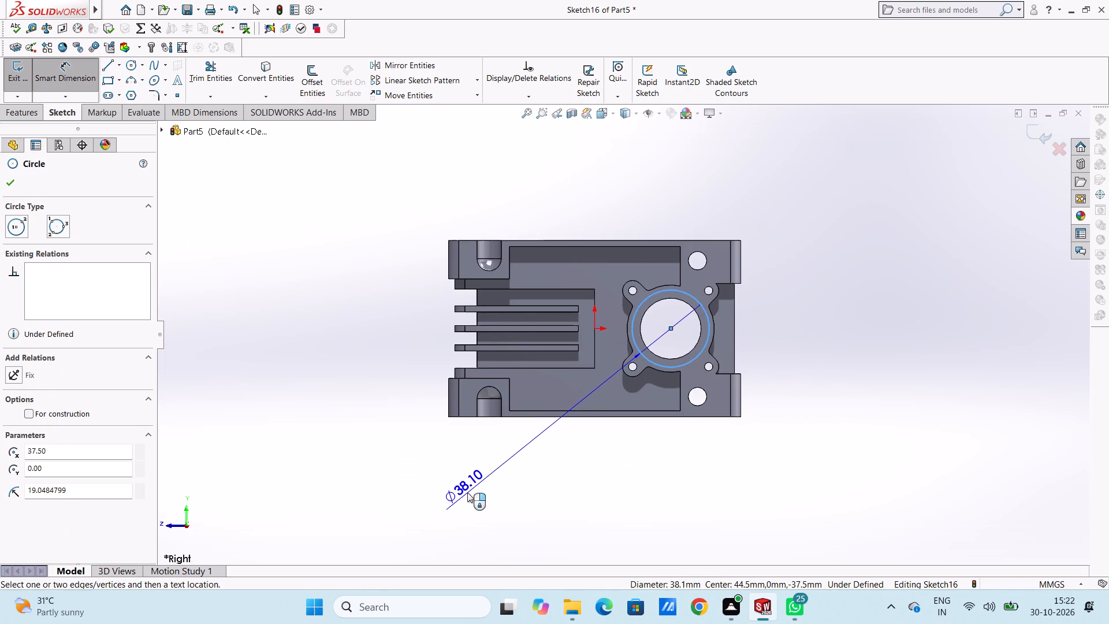
click(467, 492)
text(38)
key(Return)
click(362, 313)
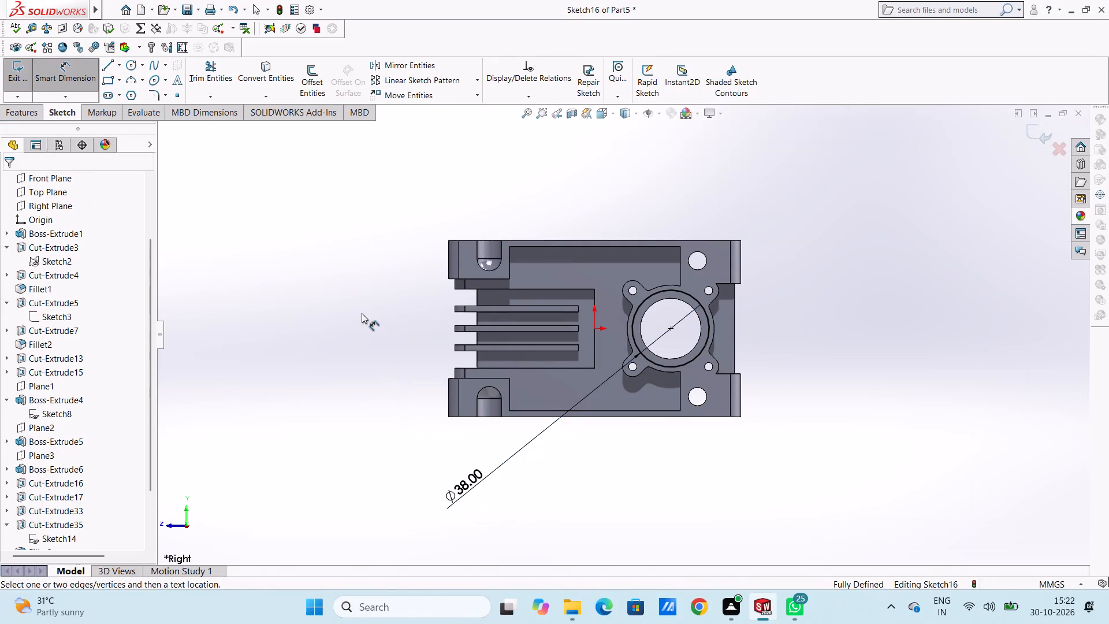
Extrude-cut the 38 mm circle on the boss face 6 mm deep as a blind cut.
middle_drag(363, 314, 407, 368)
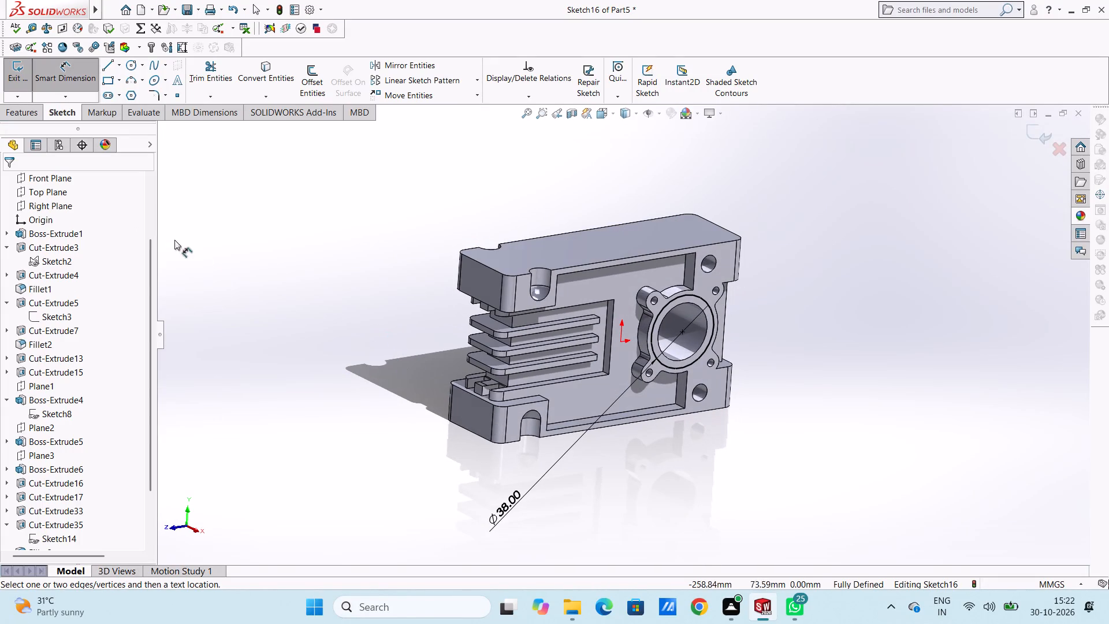
click(70, 69)
click(34, 115)
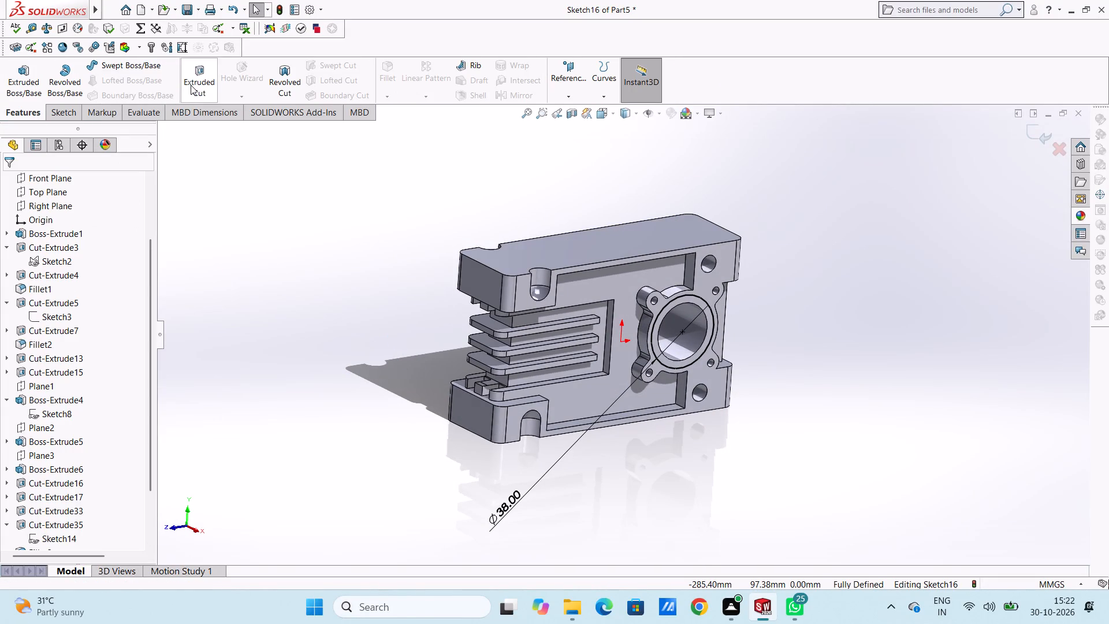
click(191, 83)
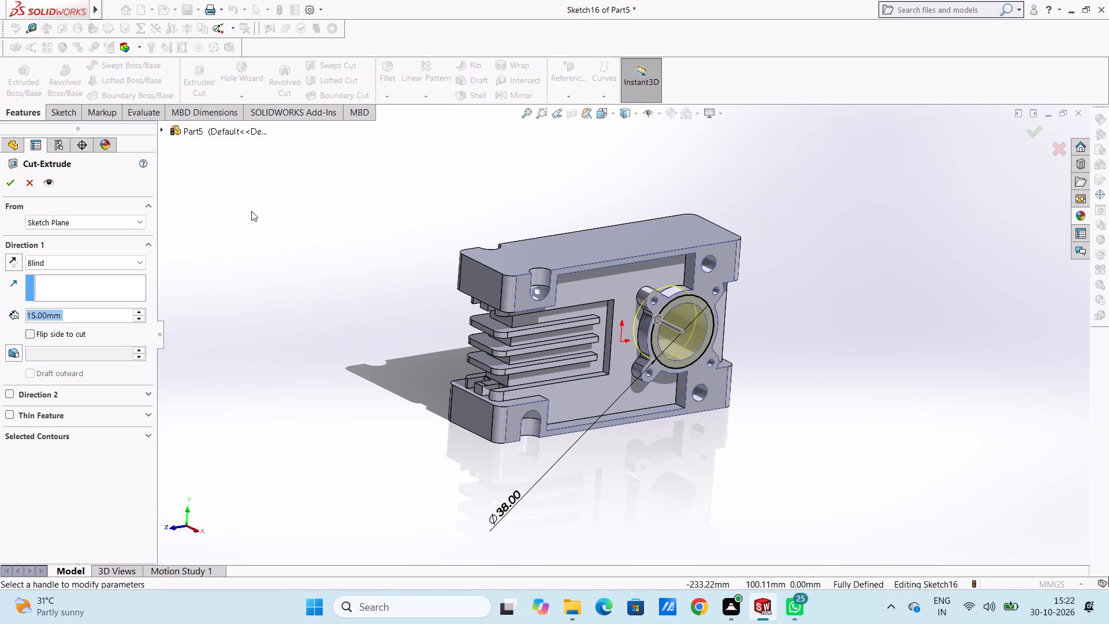
key(6)
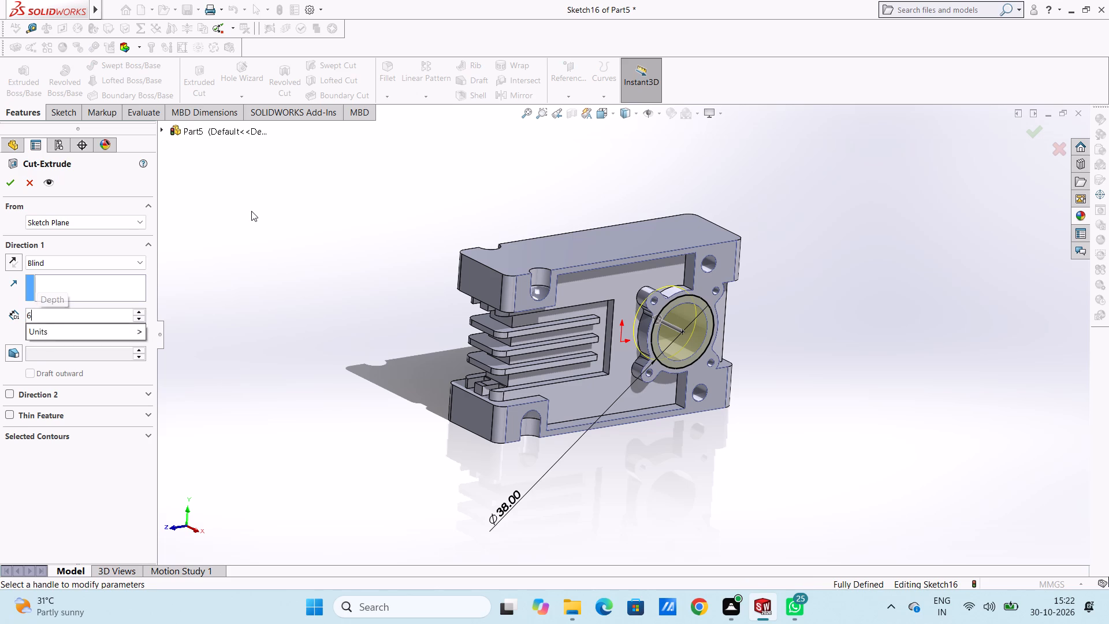
key(Return)
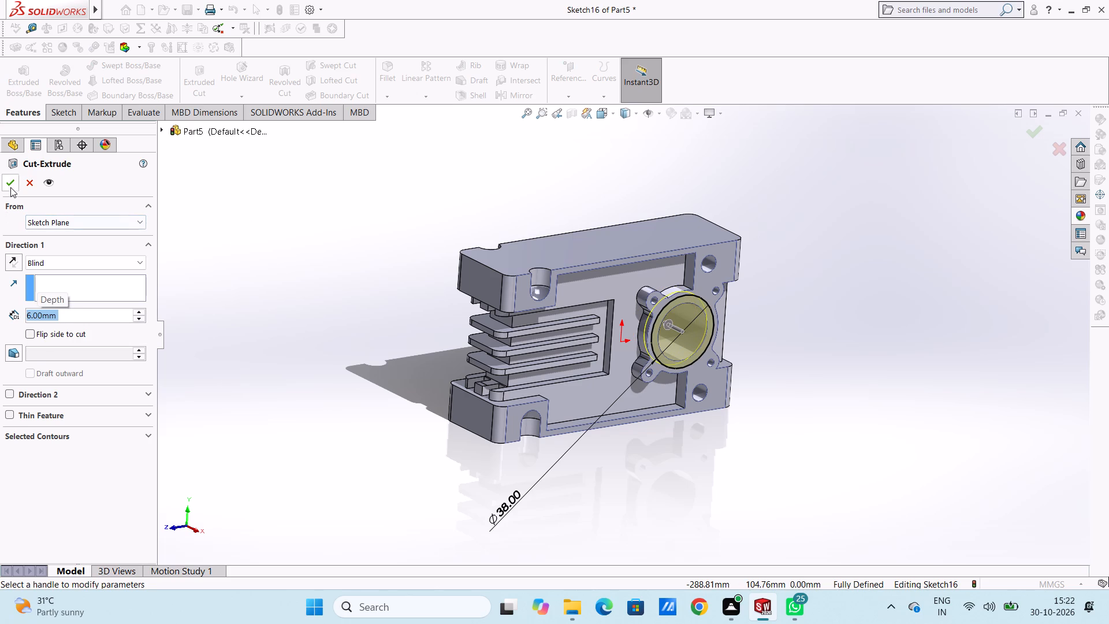
click(10, 184)
click(293, 232)
Reuse the 38 mm circle sketch for a 6 mm blind cut starting from the opposite boss face, with the direction reversed into the part.
middle_drag(296, 242, 325, 229)
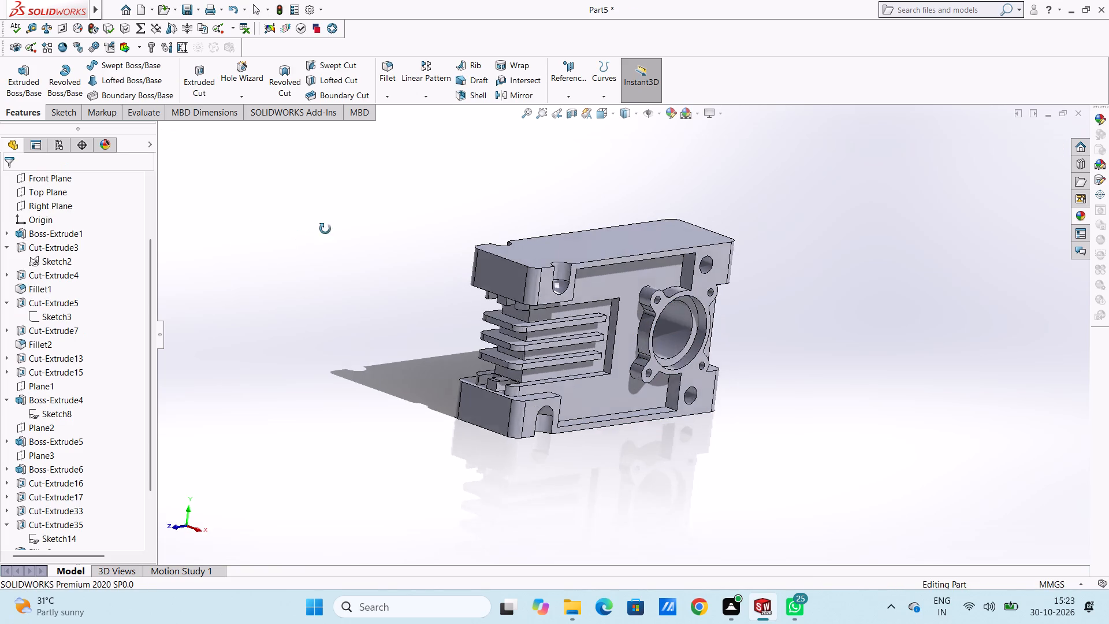
middle_drag(325, 229, 411, 304)
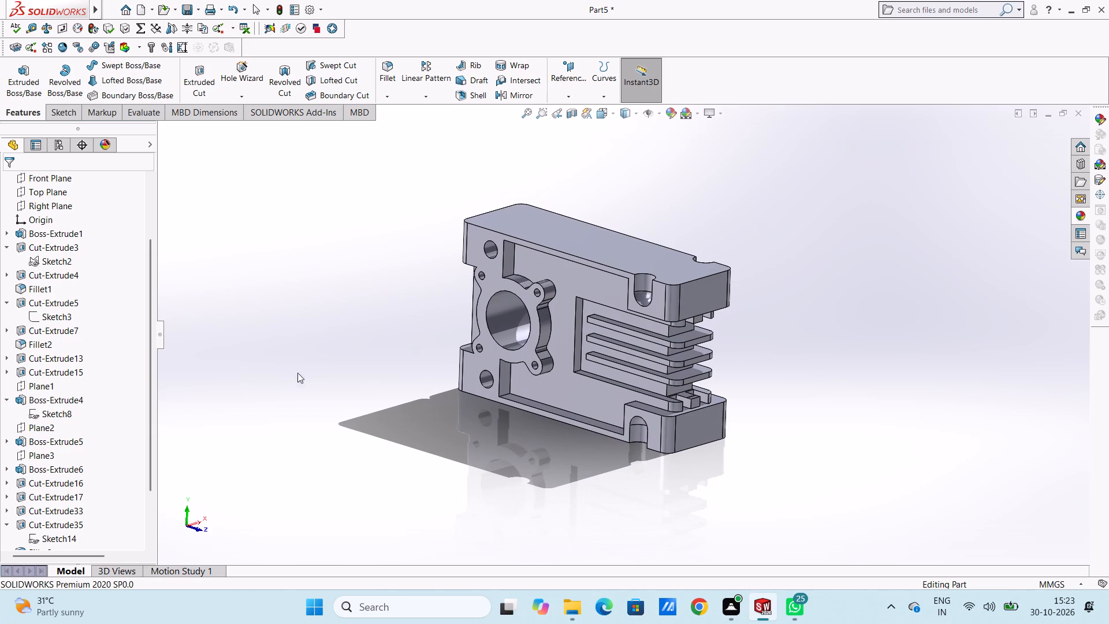
scroll(147, 416, down, 5)
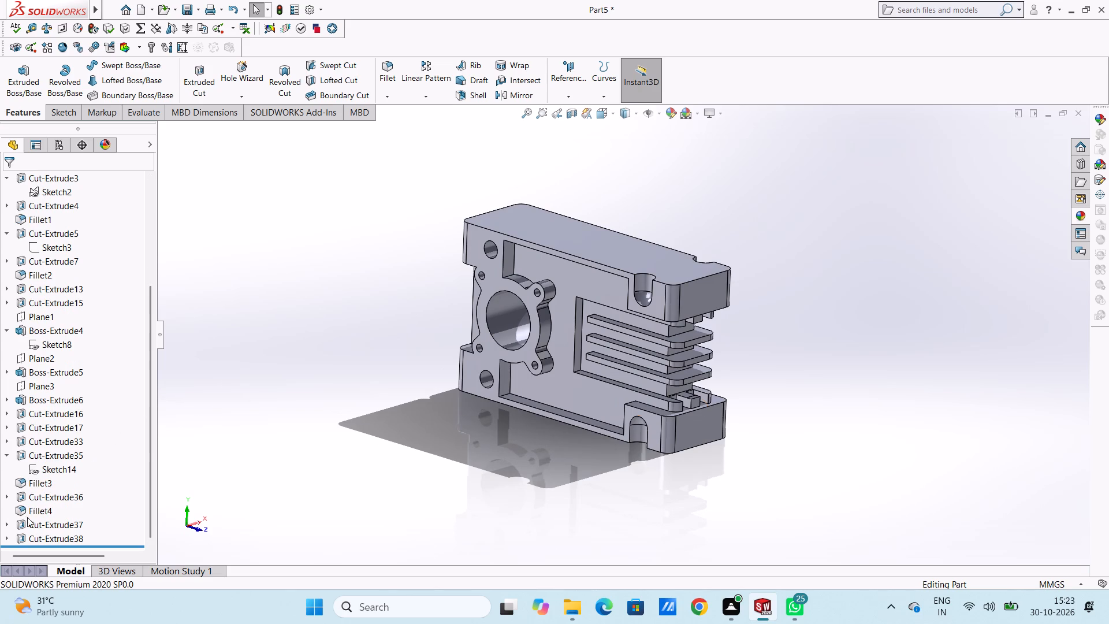
click(9, 537)
click(59, 541)
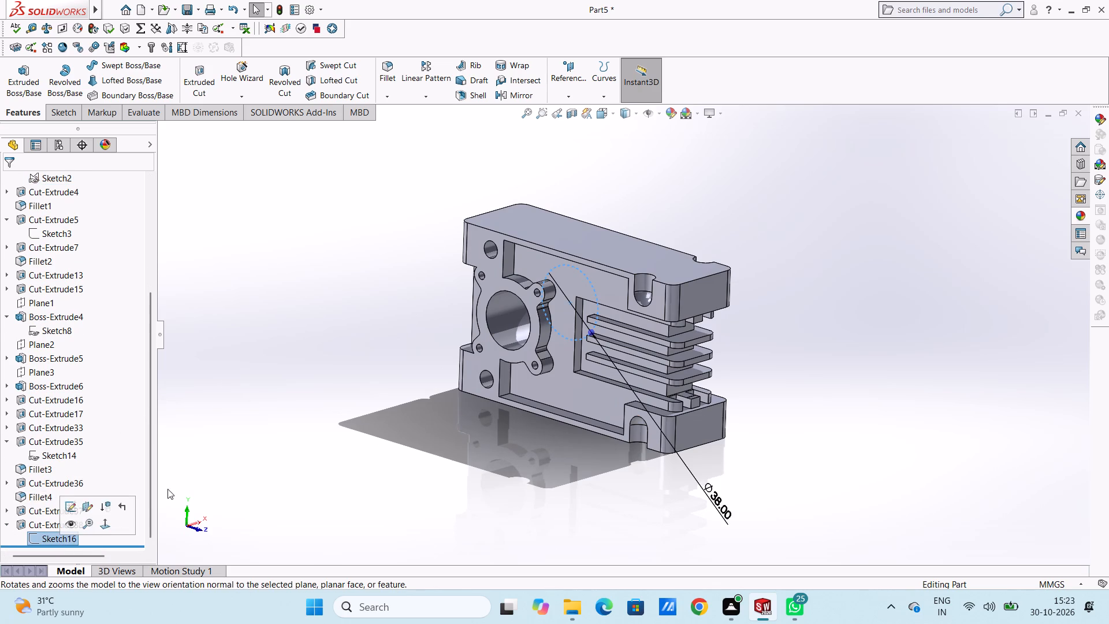
click(199, 79)
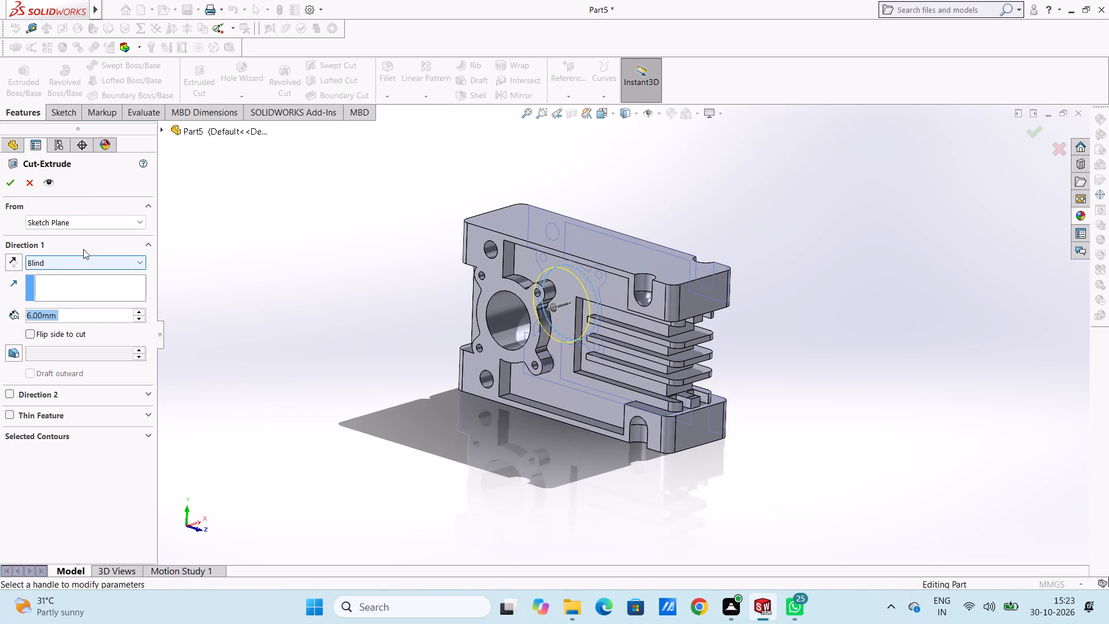
click(84, 220)
click(94, 244)
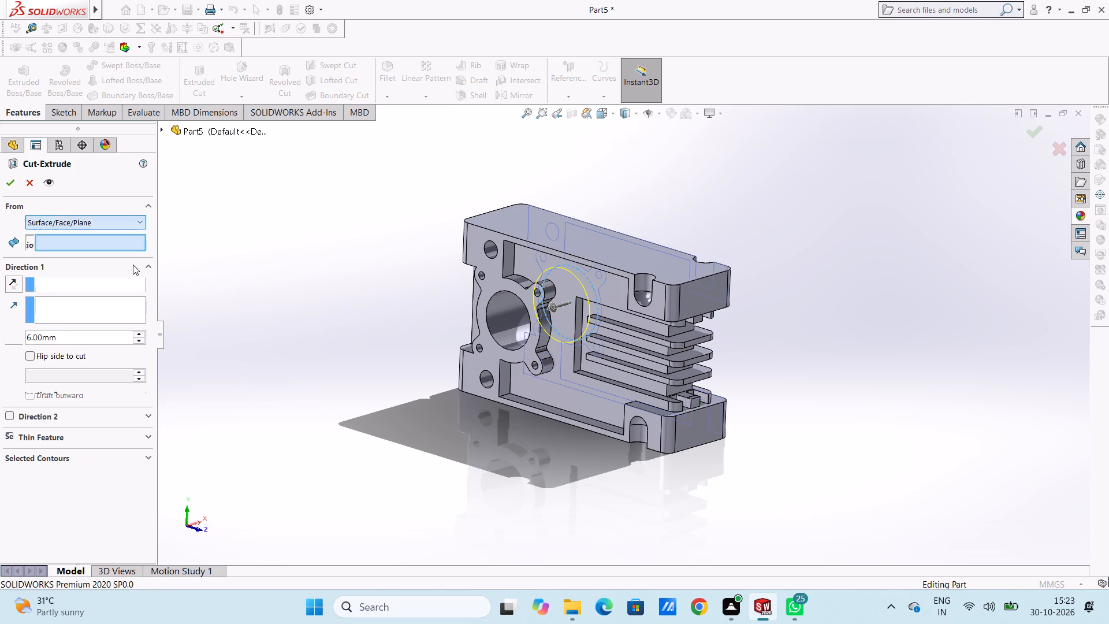
click(490, 292)
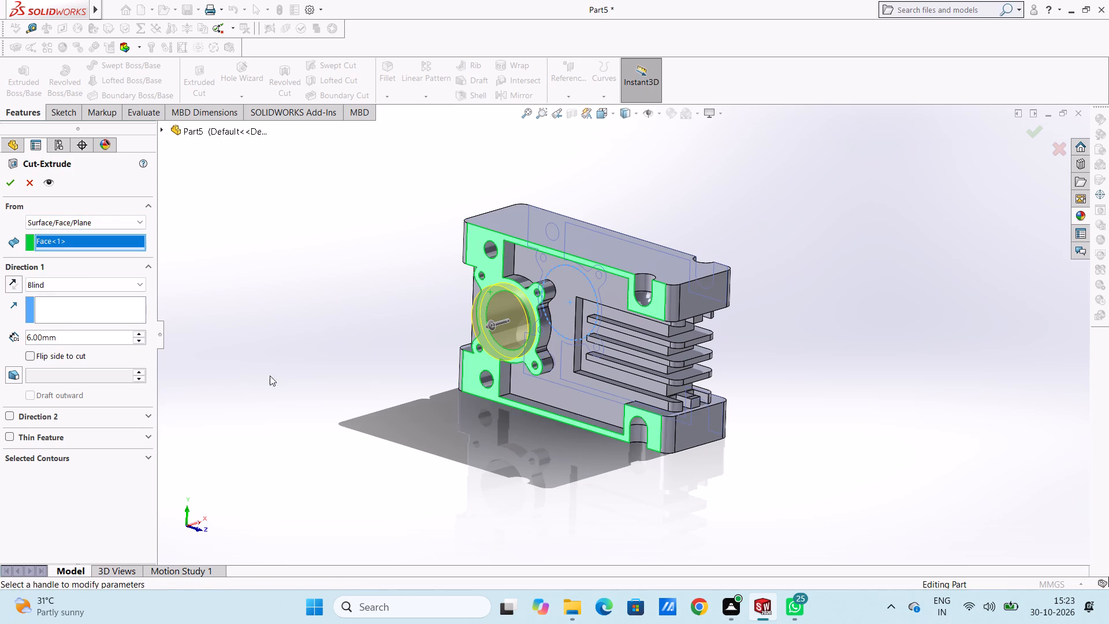
click(9, 283)
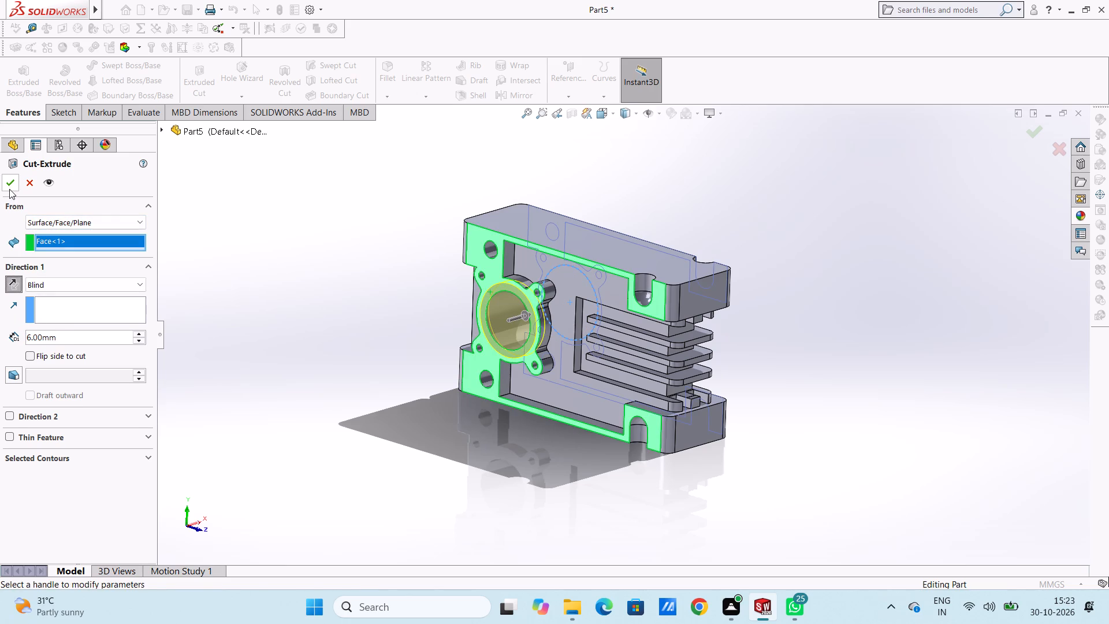
click(12, 183)
click(405, 326)
Examine the counterbores around the large hole on both sides of the block from several angles.
middle_drag(419, 346, 329, 288)
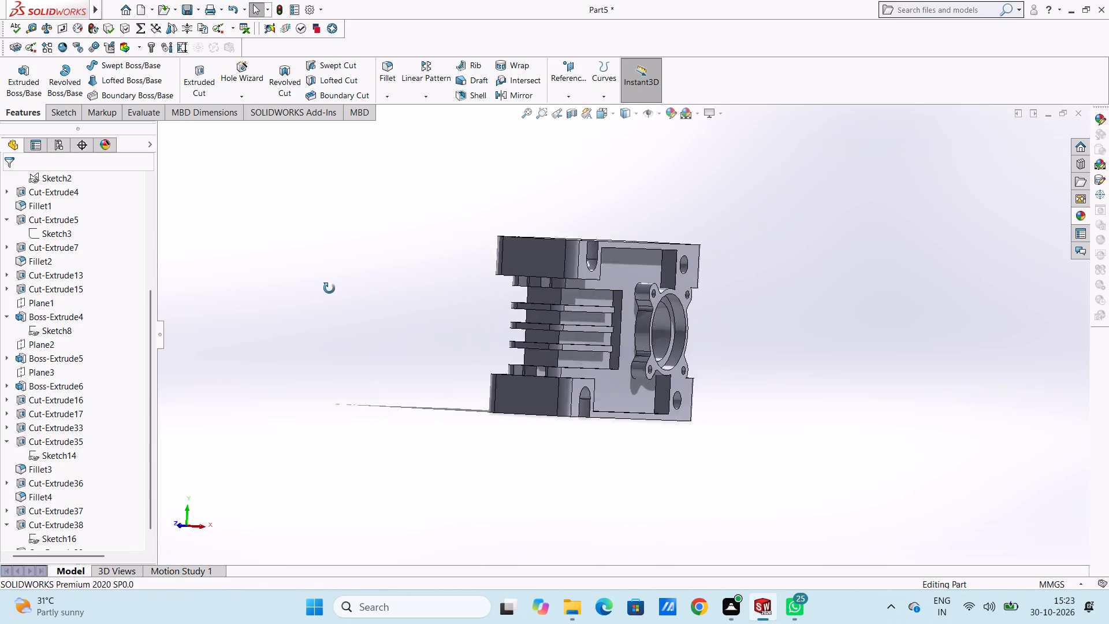
middle_drag(329, 288, 332, 303)
middle_drag(343, 344, 285, 364)
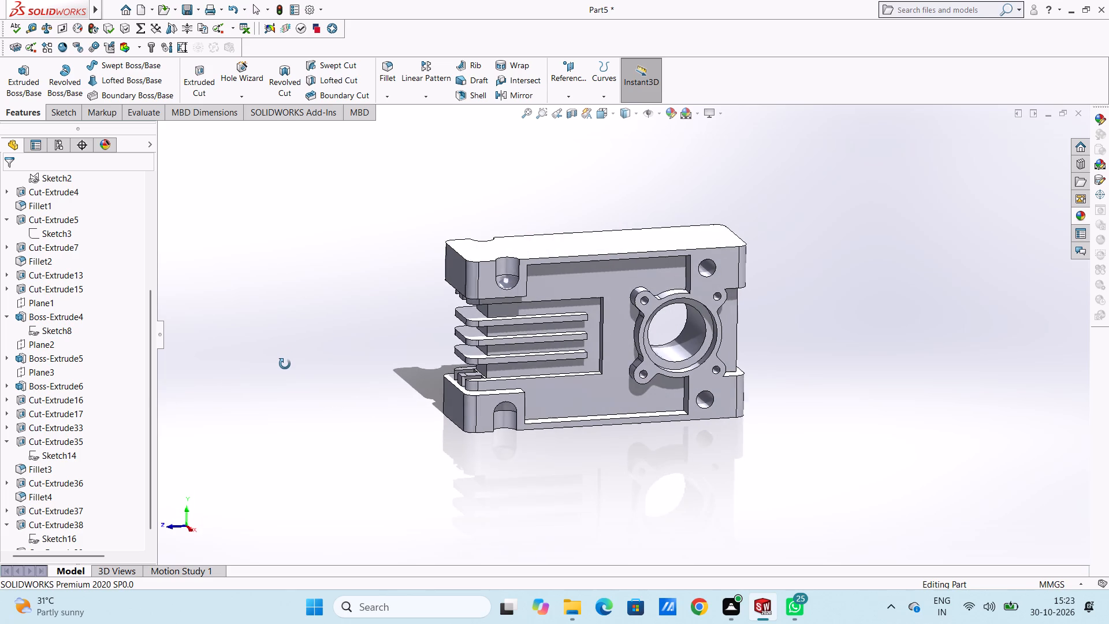
middle_drag(285, 364, 288, 366)
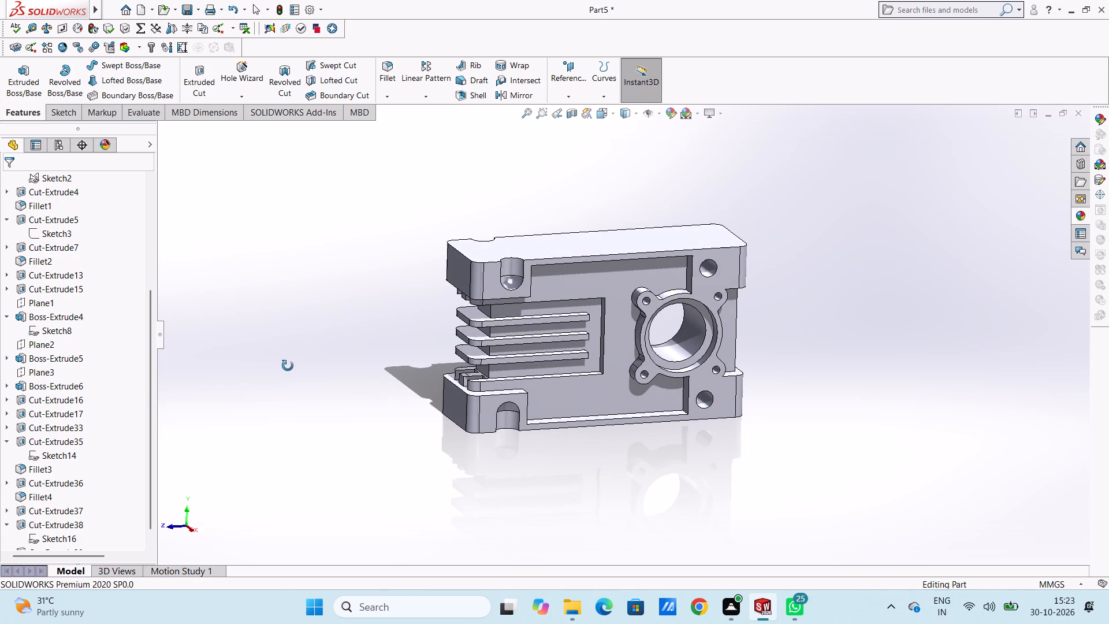
middle_drag(288, 366, 289, 366)
middle_drag(396, 315, 426, 312)
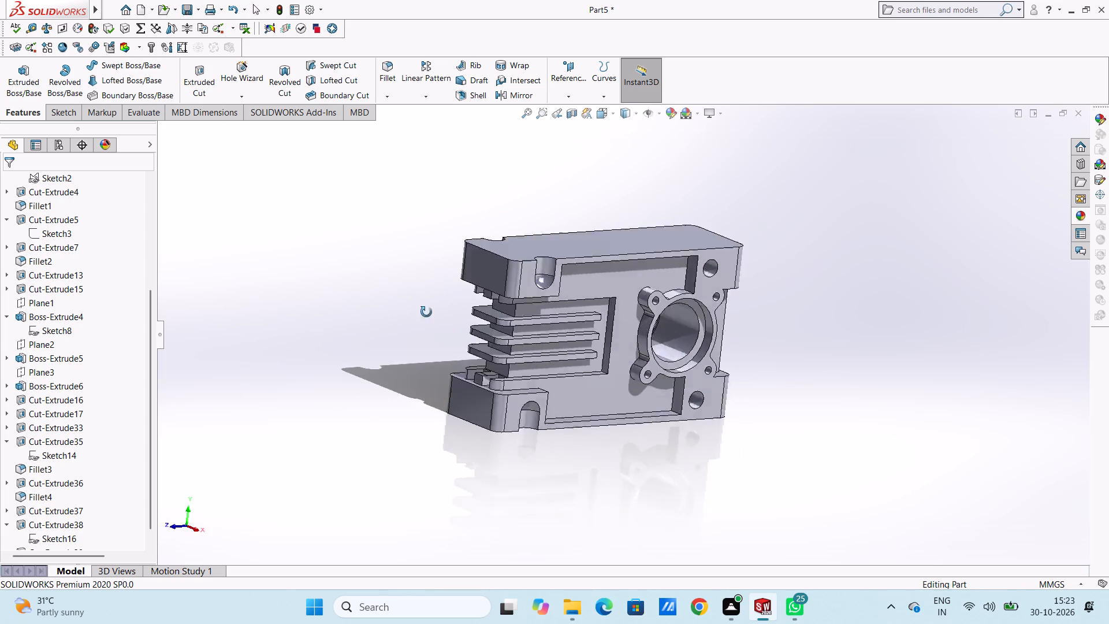
middle_drag(426, 312, 483, 403)
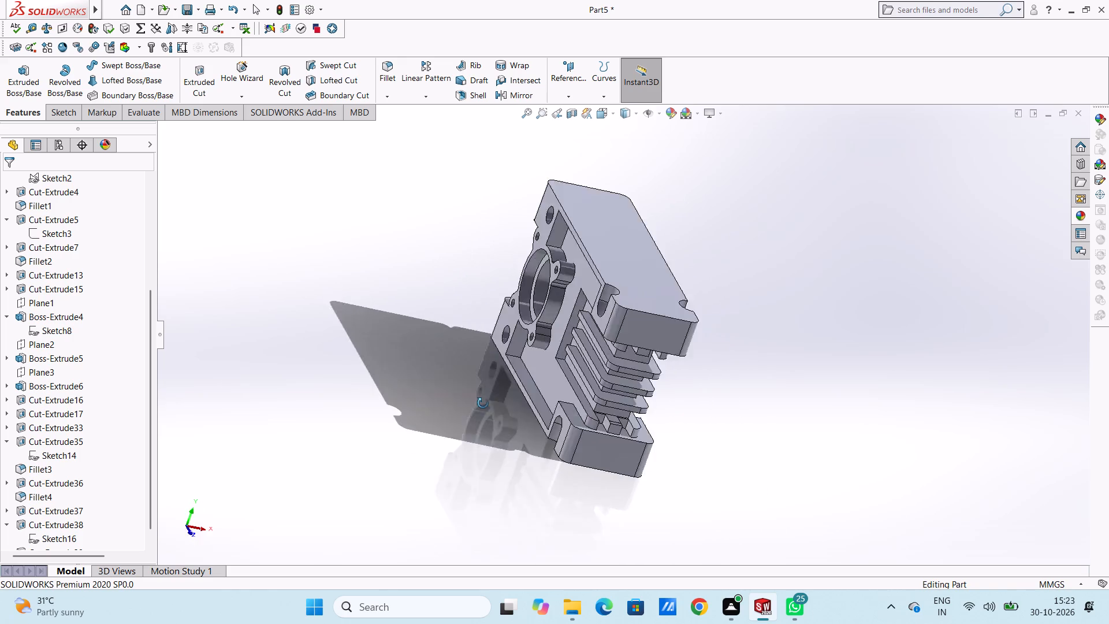
middle_drag(483, 403, 453, 385)
middle_drag(475, 404, 422, 414)
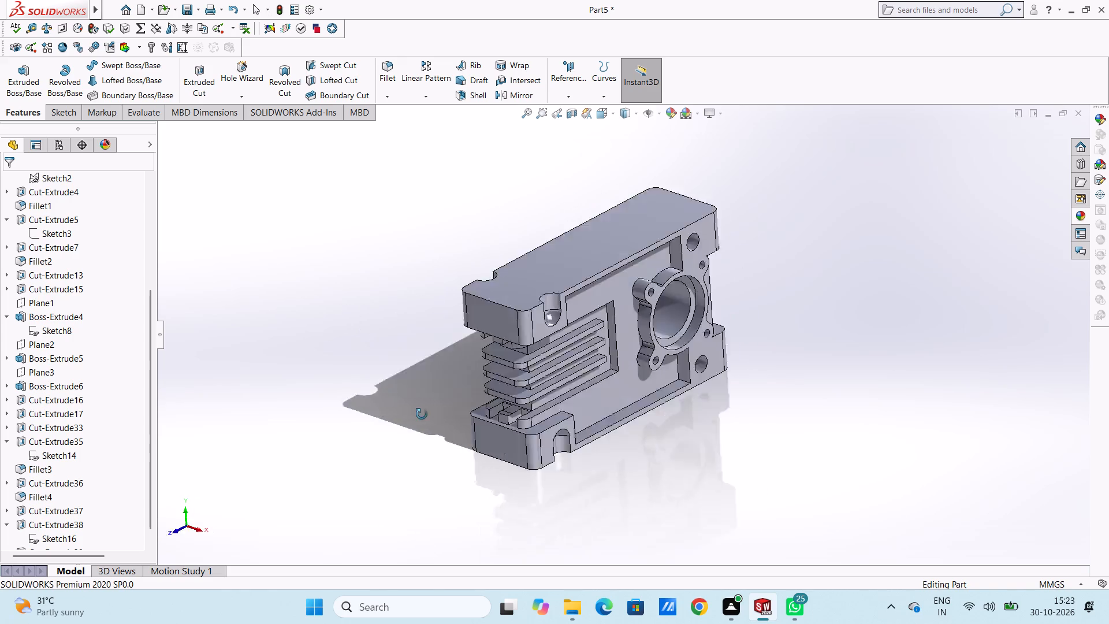
middle_drag(422, 414, 436, 432)
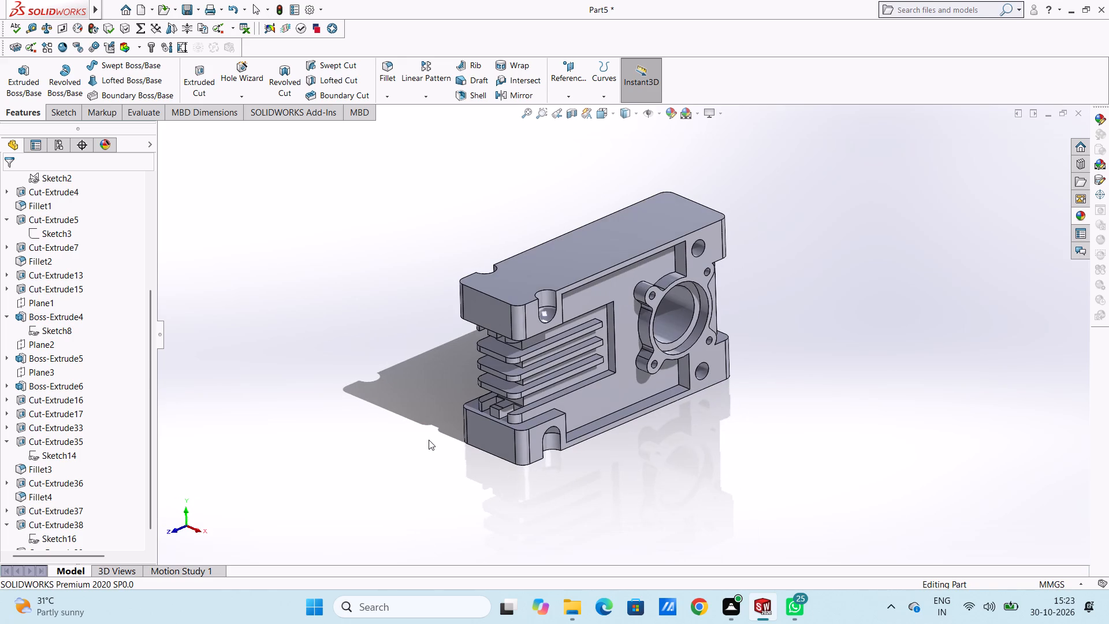
Set up a 1 mm fillet and select the four lower floor edges of the recess on one boss side, including the ledge's side edge.
drag(385, 65, 388, 71)
key(1)
key(Return)
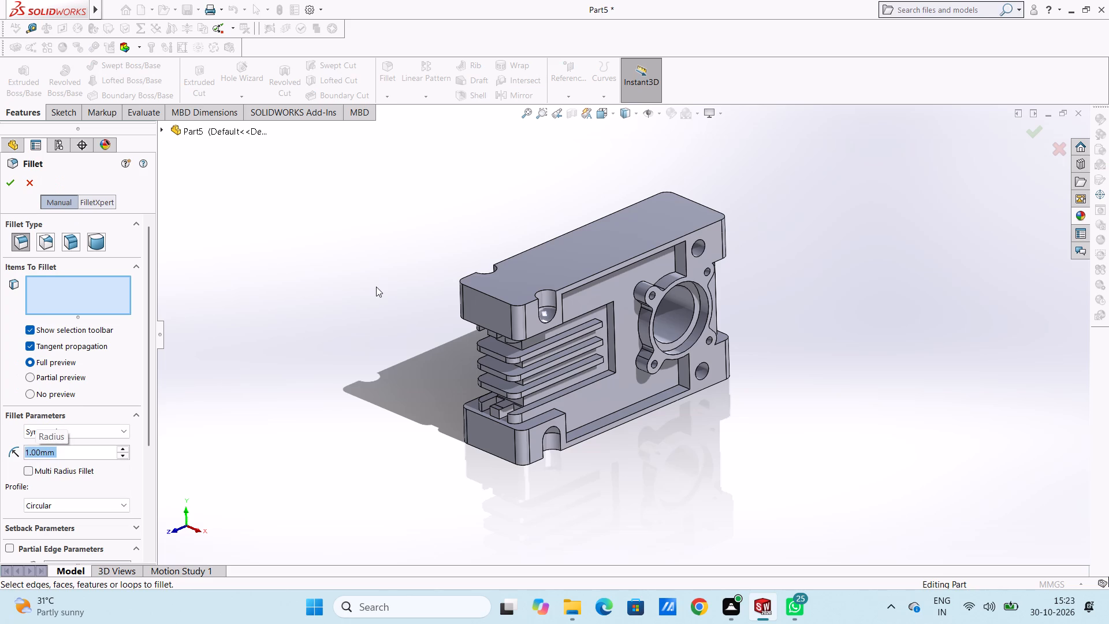
scroll(557, 466, down, 4)
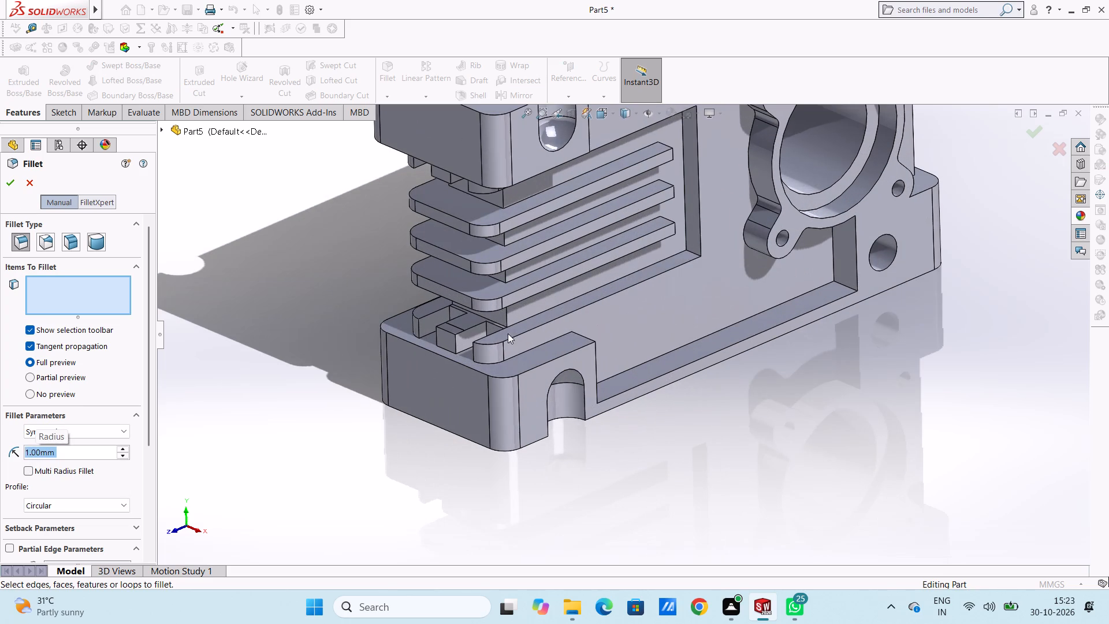
click(522, 352)
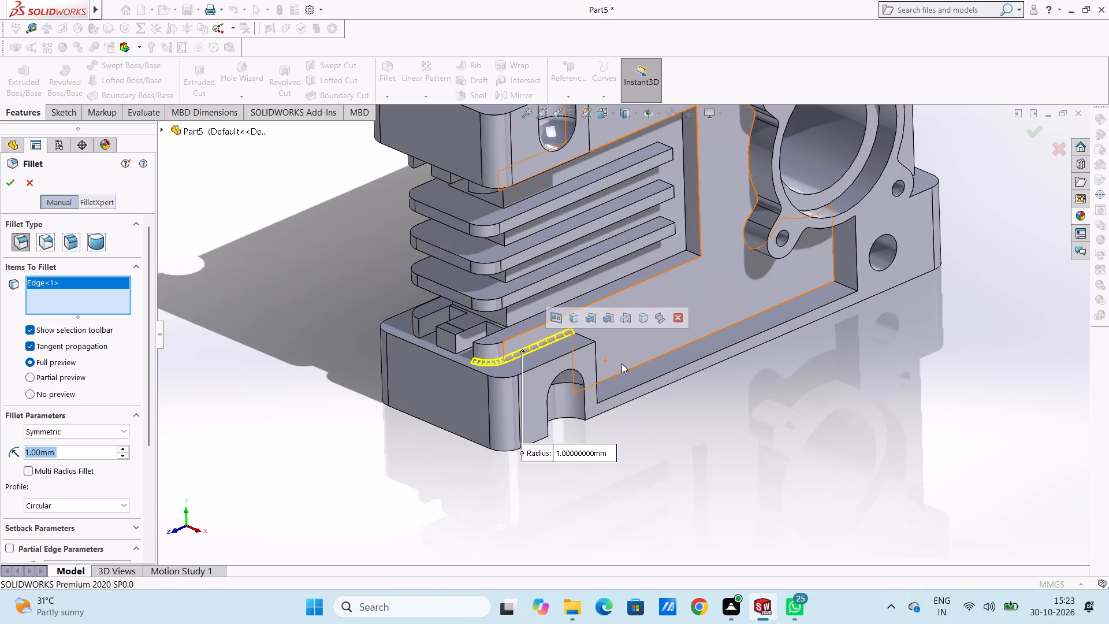
click(627, 372)
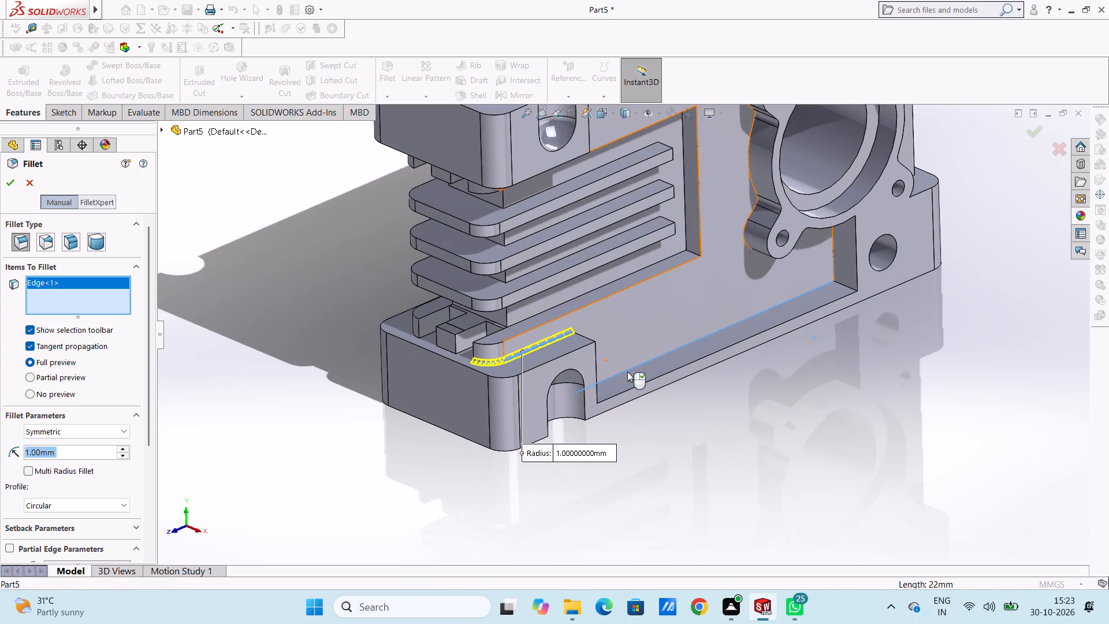
click(833, 247)
middle_drag(735, 306, 653, 365)
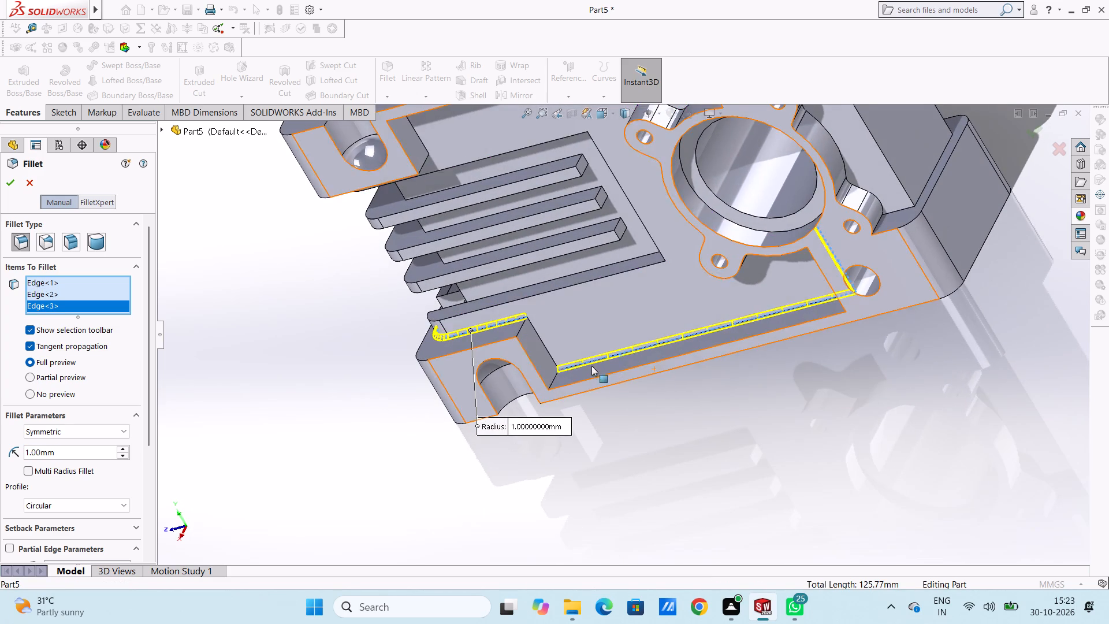
click(544, 346)
middle_drag(556, 338, 639, 288)
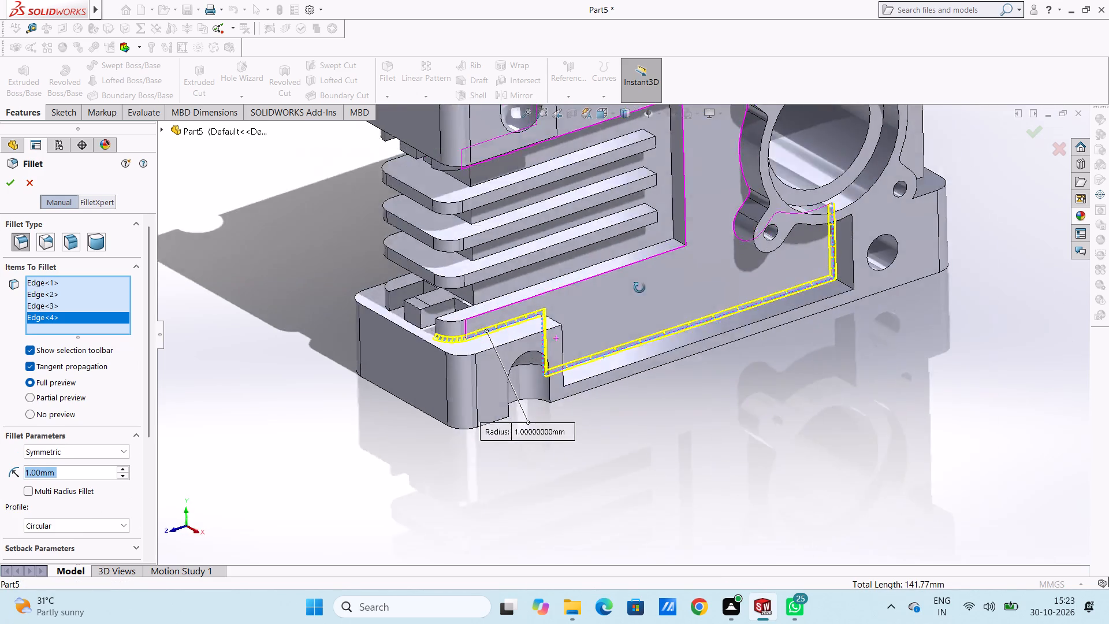
Add the lower end ledge's middle edge and the edge wrapping its far corner to the 1 mm fillet selection.
middle_drag(639, 288, 680, 331)
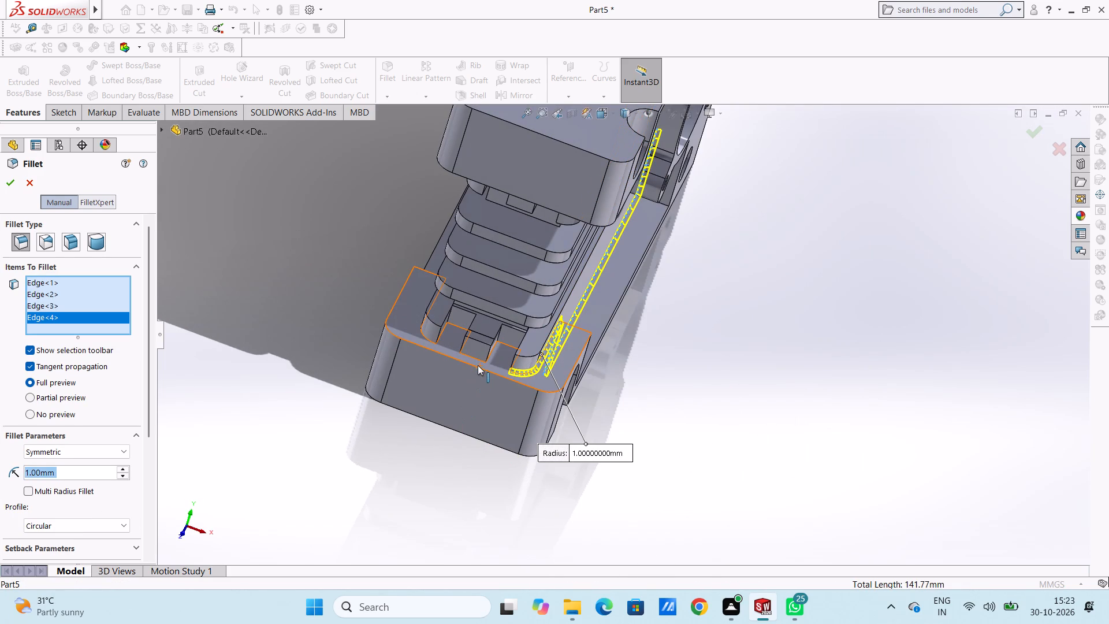
click(478, 361)
click(434, 344)
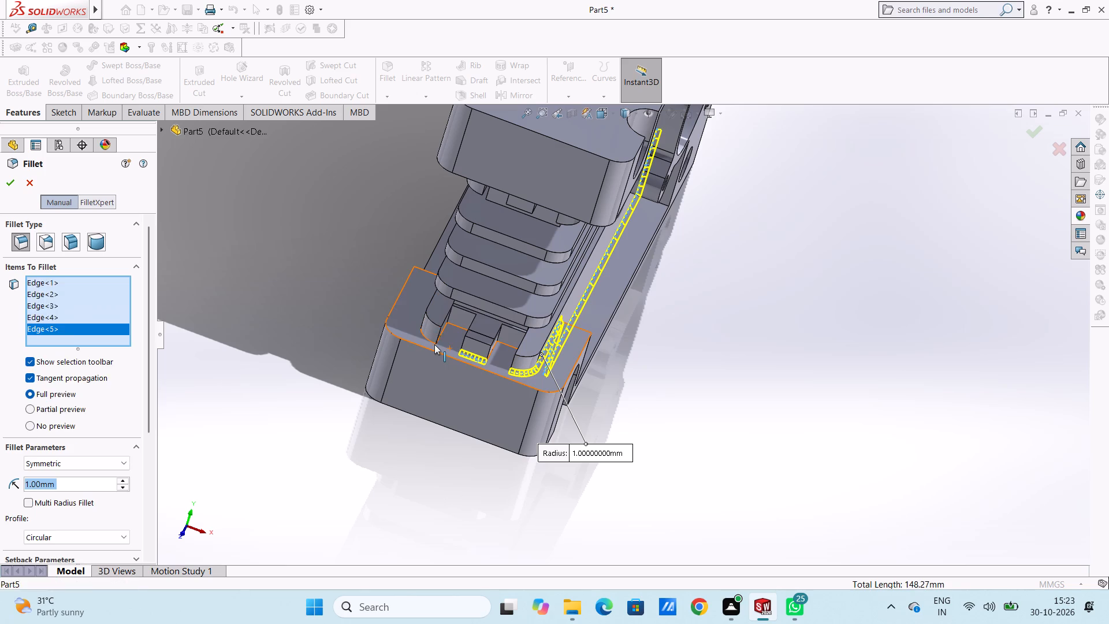
click(434, 344)
click(429, 339)
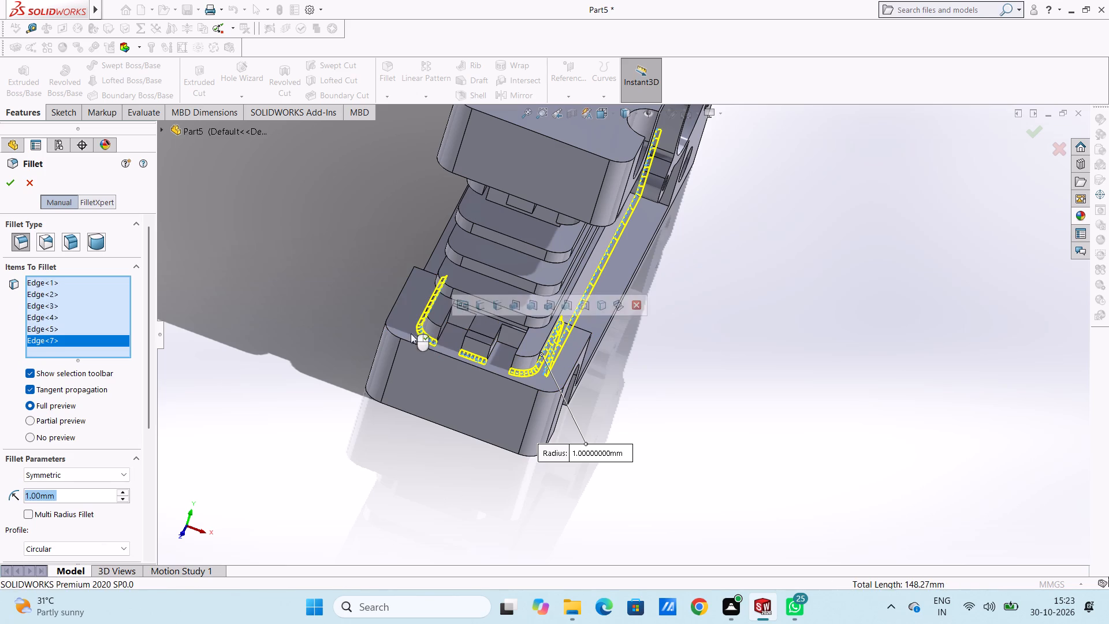
Add three recess floor edges on the opposite side to the 1 mm fillet selection: the ledge's side edge, the long edge and the short edge.
middle_drag(366, 283, 486, 333)
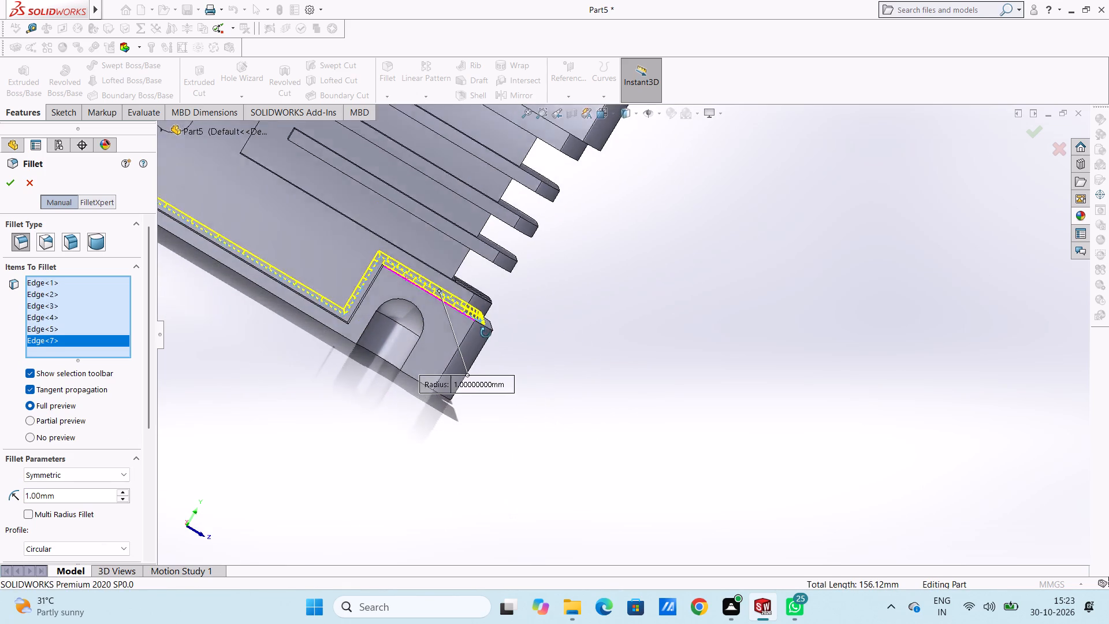
middle_drag(486, 333, 452, 417)
middle_drag(462, 417, 508, 425)
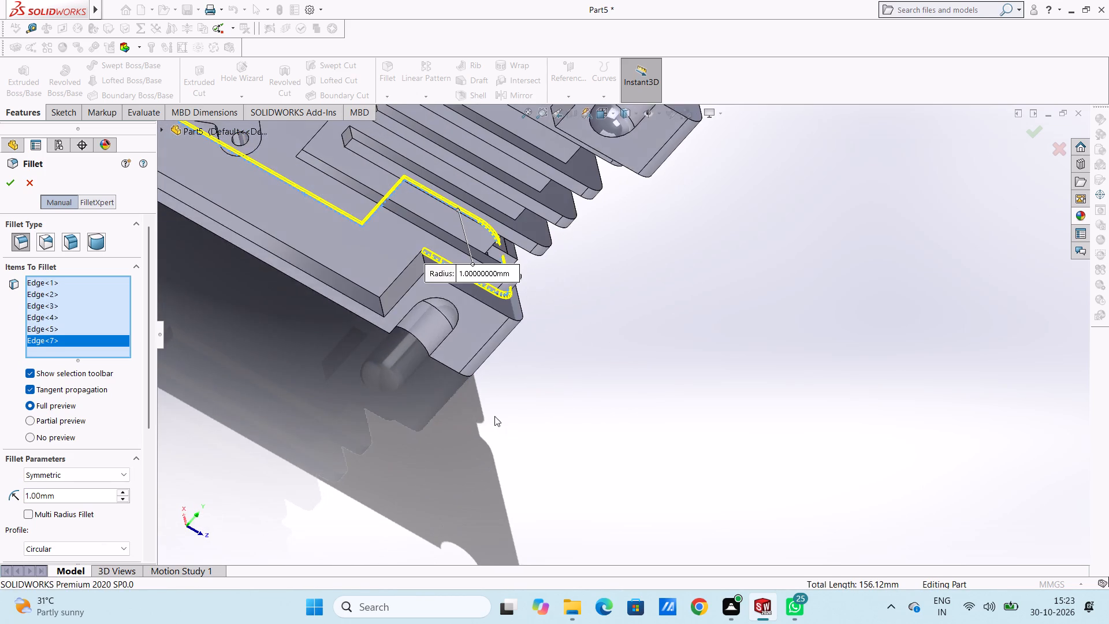
click(398, 277)
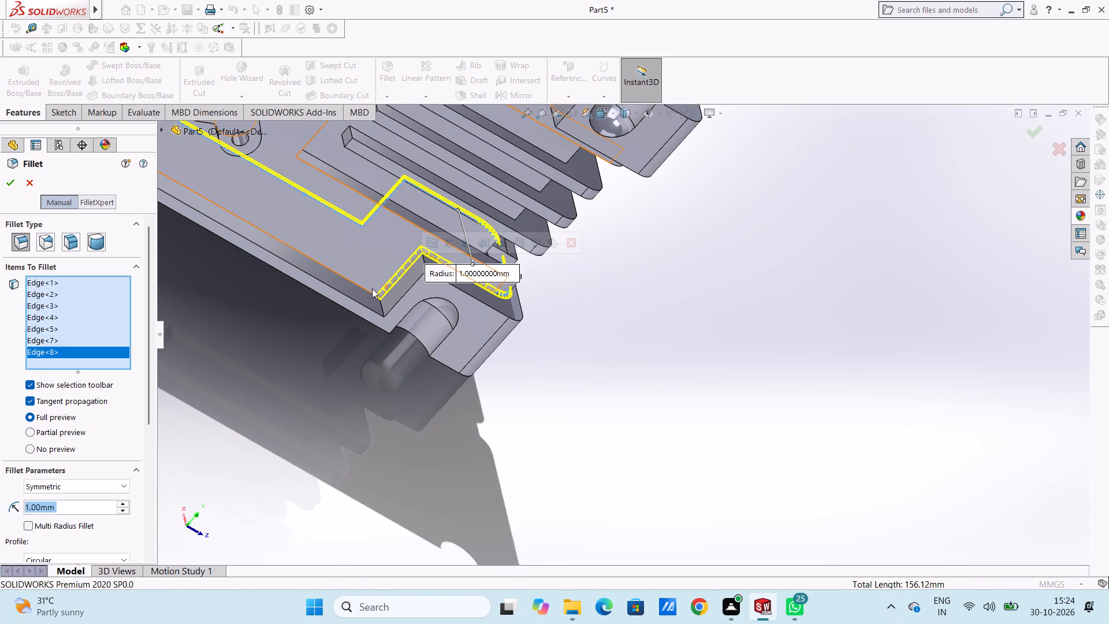
click(370, 291)
scroll(370, 291, up, 5)
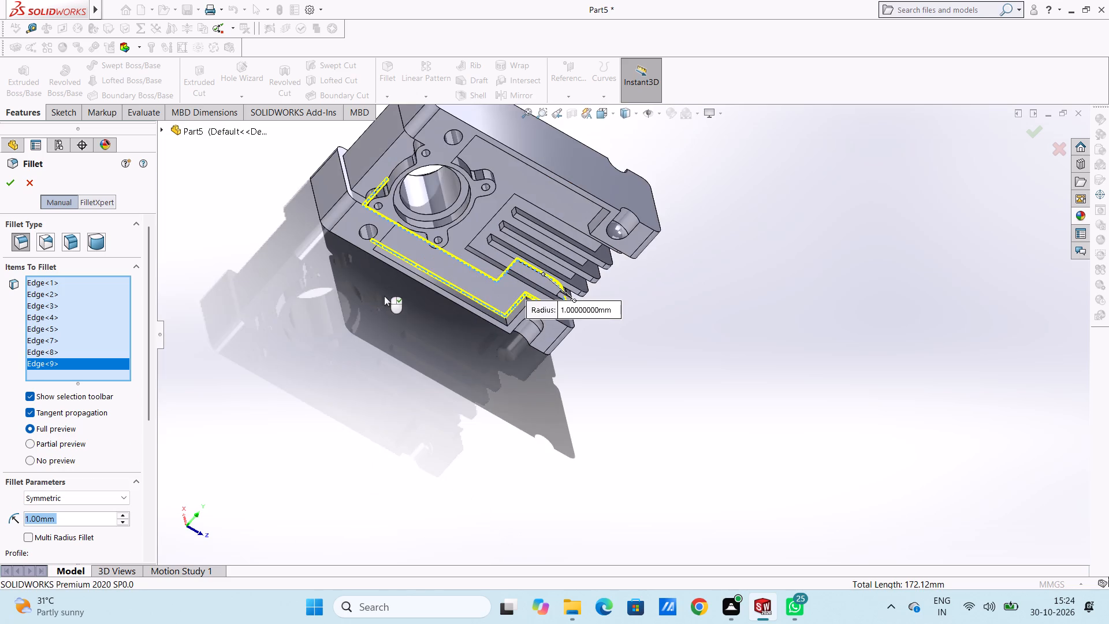
middle_drag(384, 294, 342, 450)
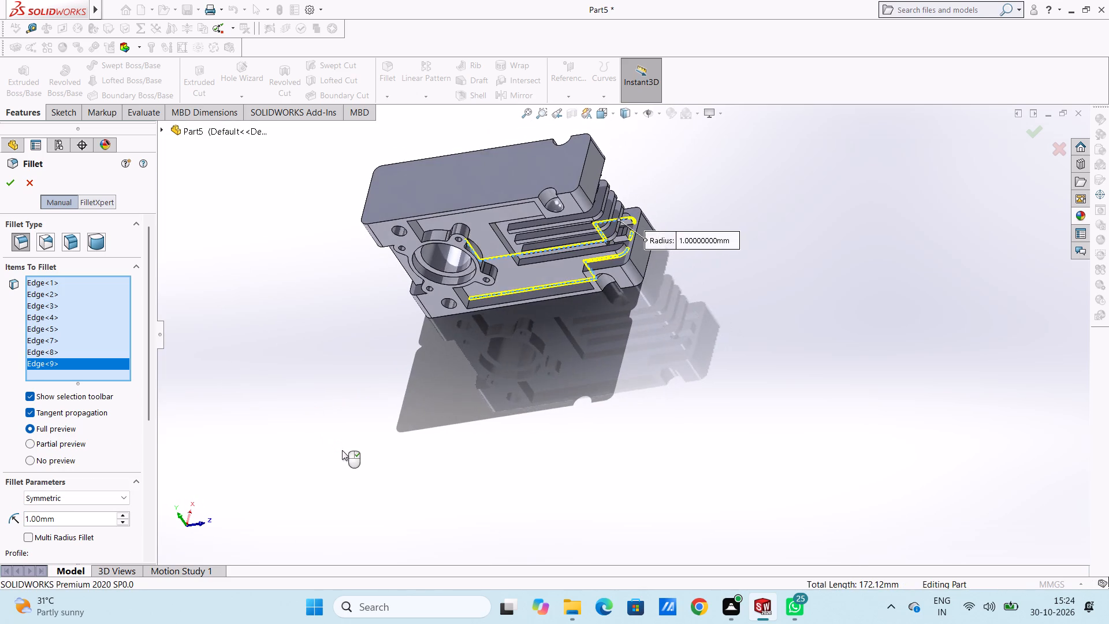
scroll(451, 320, down, 5)
click(554, 262)
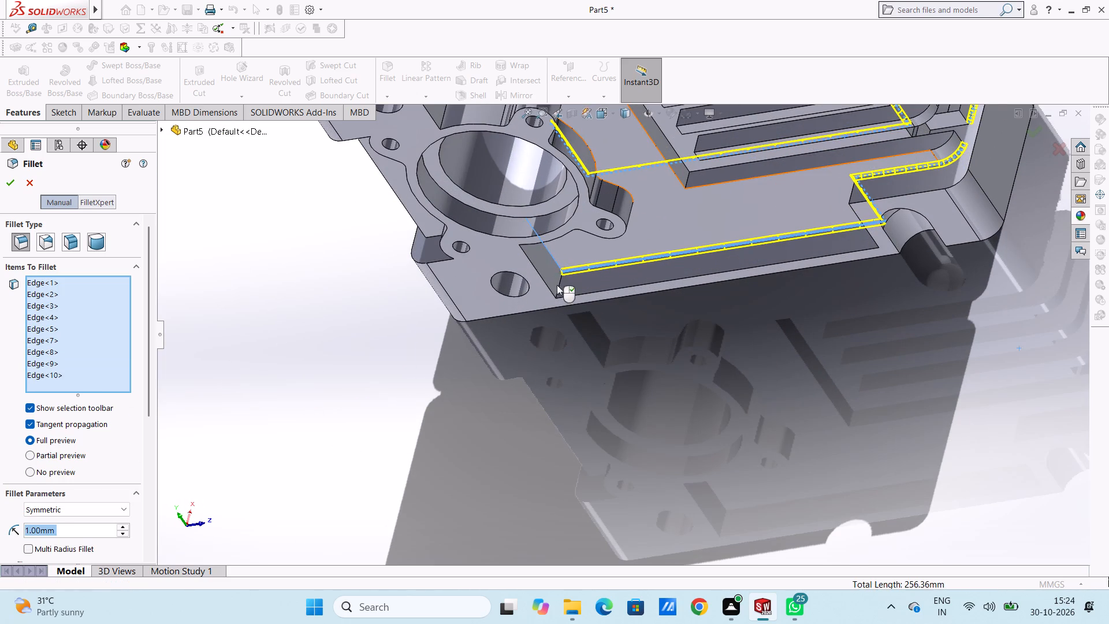
Add the three edges along the lower end ledge near the large hole, wrapping both its corners, to the 1 mm fillet selection.
middle_drag(585, 335, 669, 200)
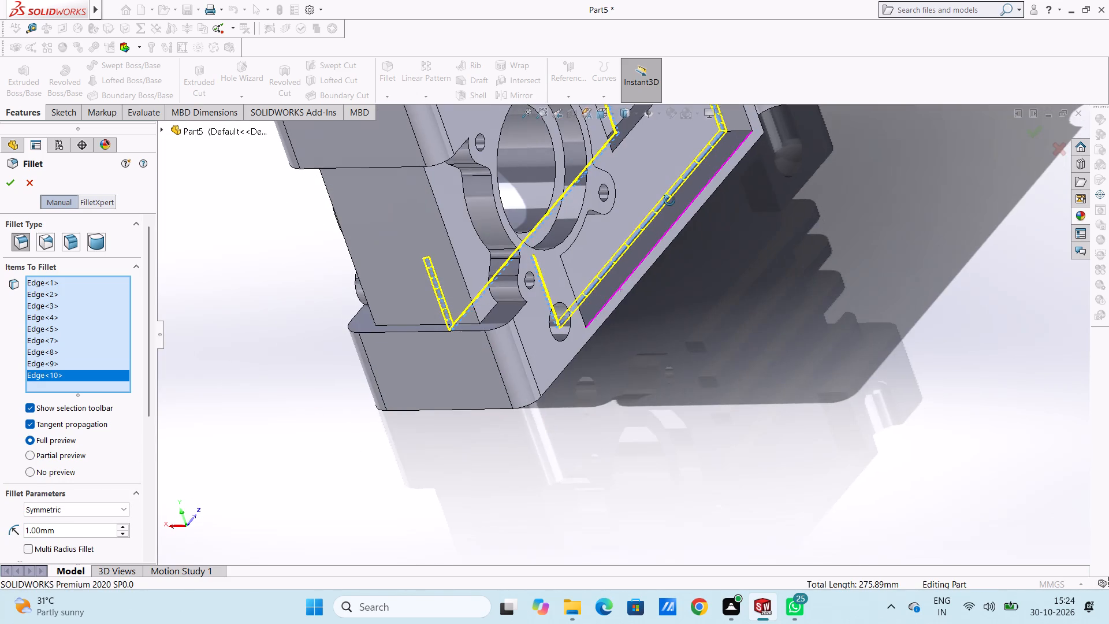
middle_drag(669, 200, 662, 201)
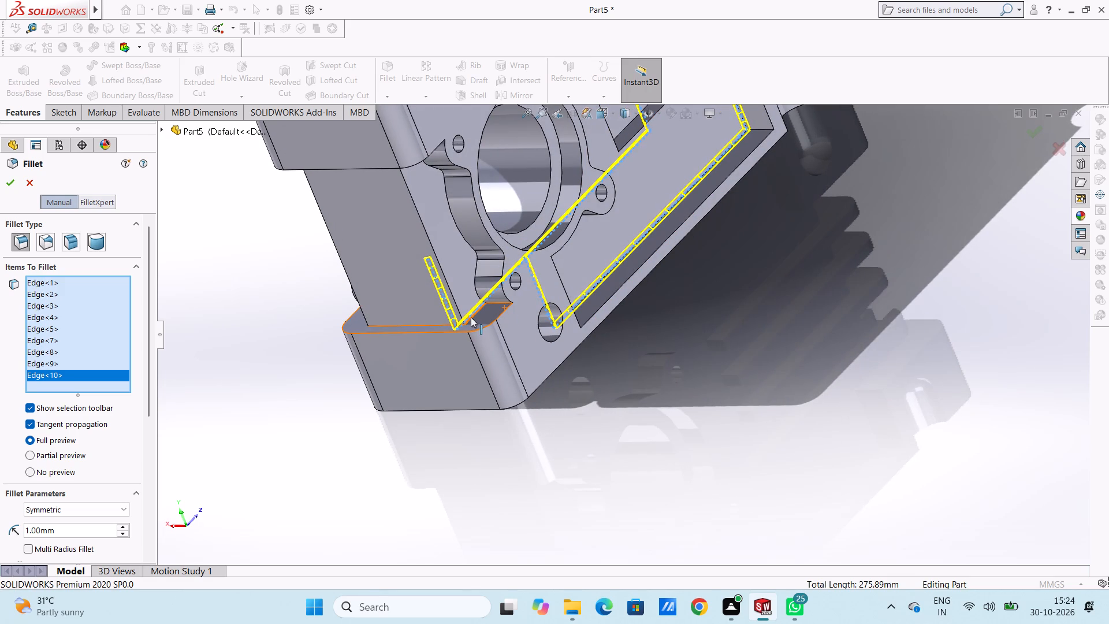
click(471, 317)
click(428, 324)
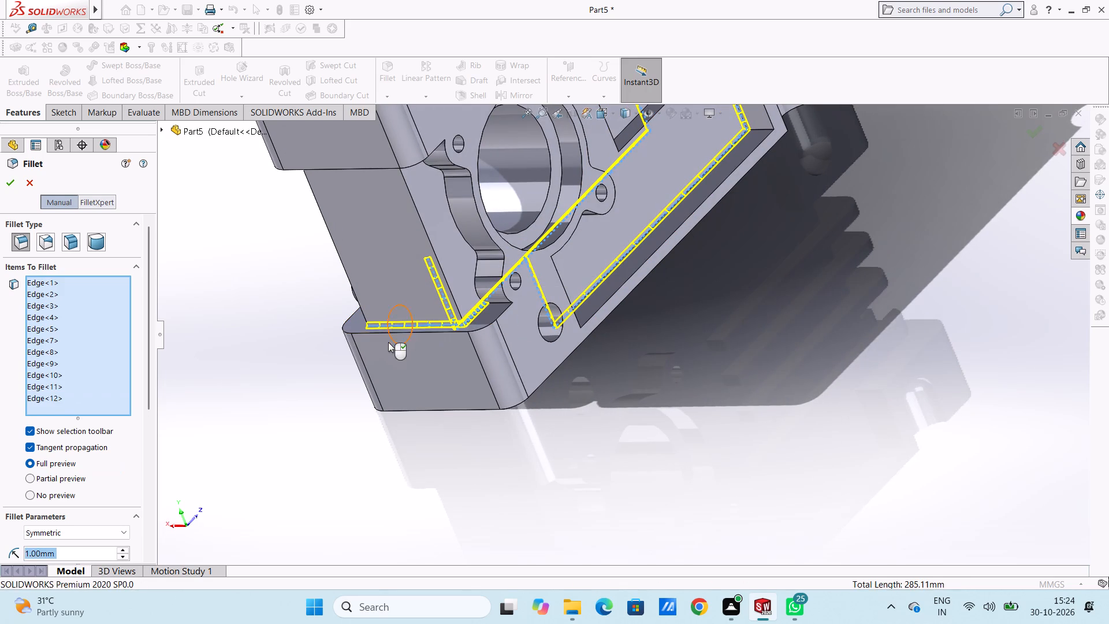
middle_drag(395, 342, 512, 294)
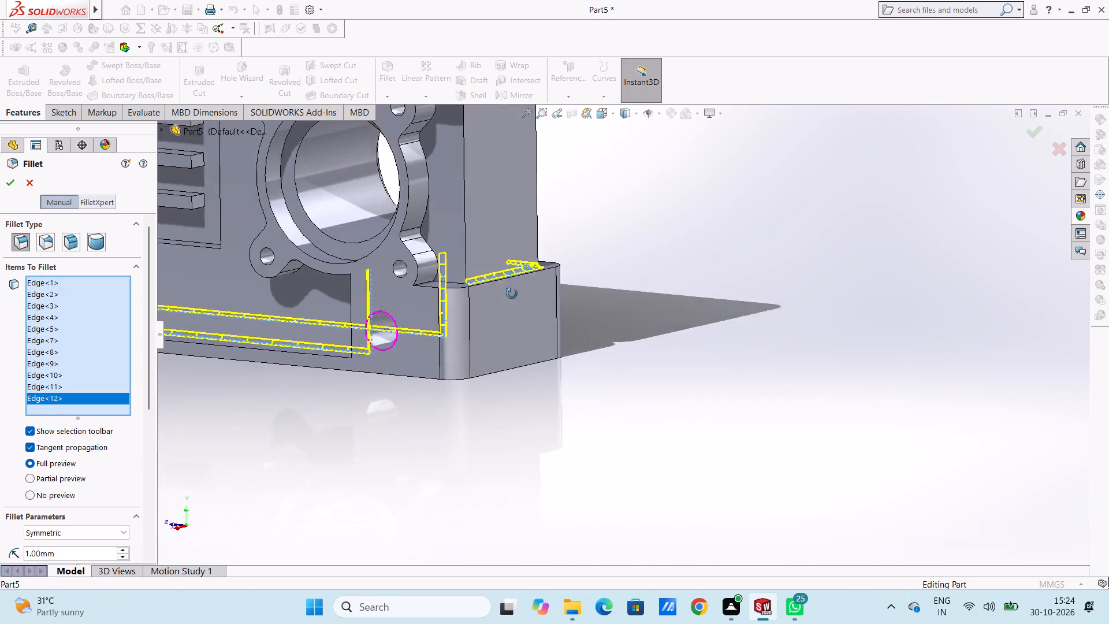
middle_drag(512, 294, 527, 335)
click(455, 282)
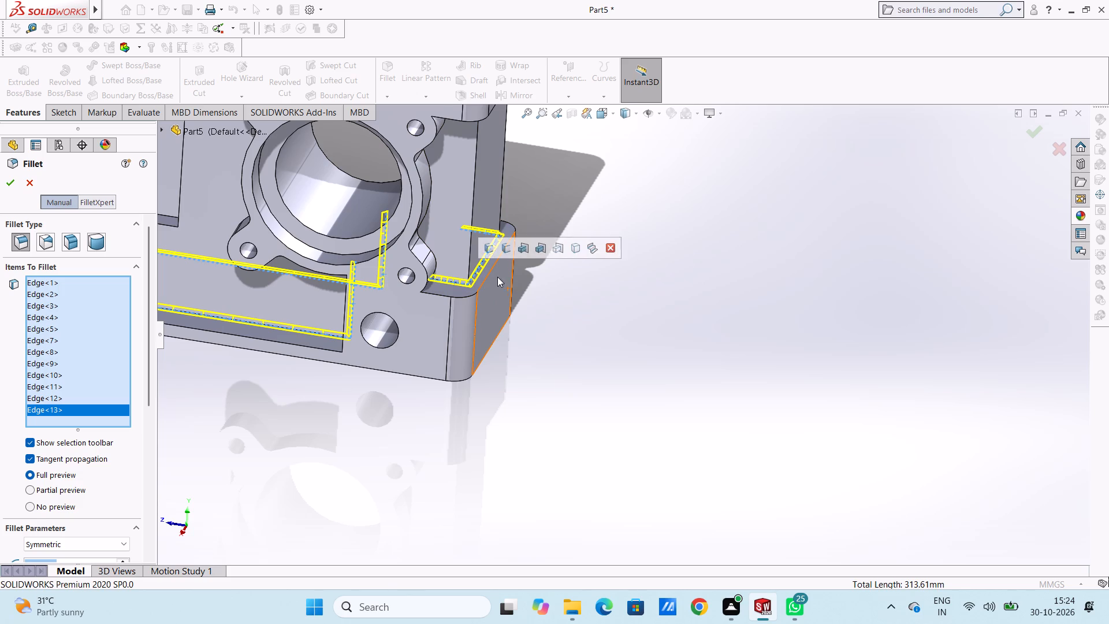
Add the outer and inner base outline edges of the boss around the large hole on this side to the fillet selection.
click(432, 253)
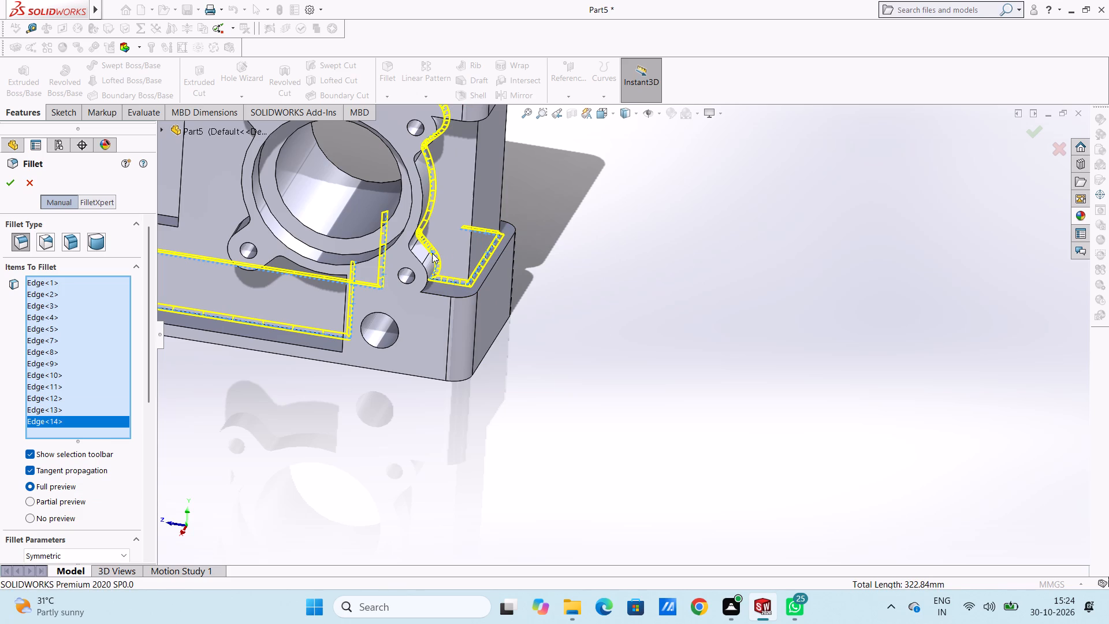
scroll(431, 251, up, 3)
middle_drag(375, 287, 379, 187)
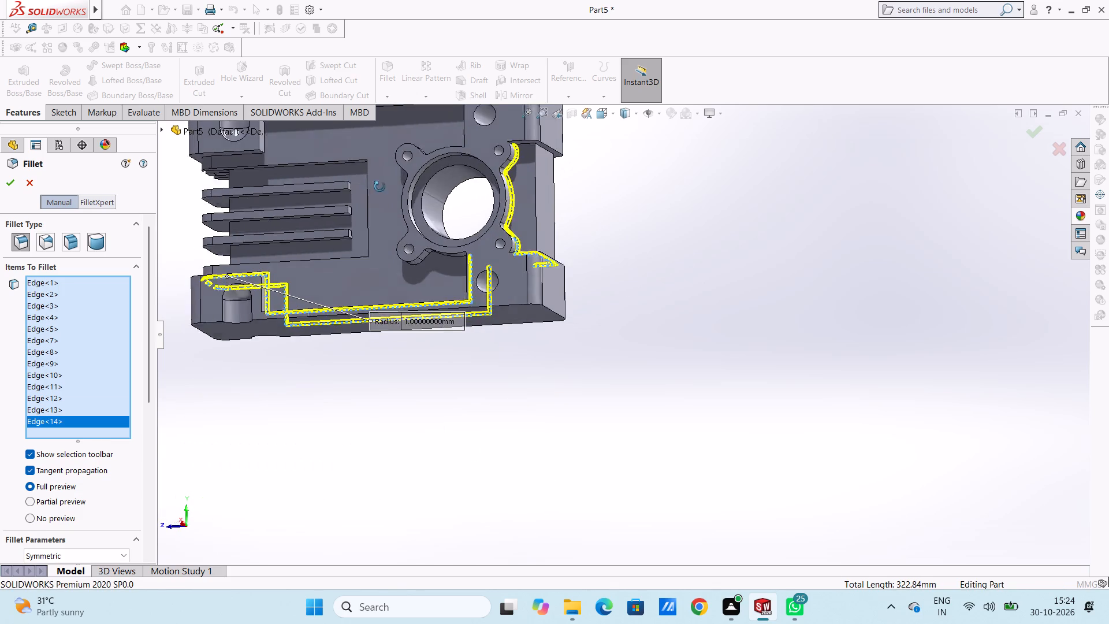
middle_drag(379, 187, 424, 195)
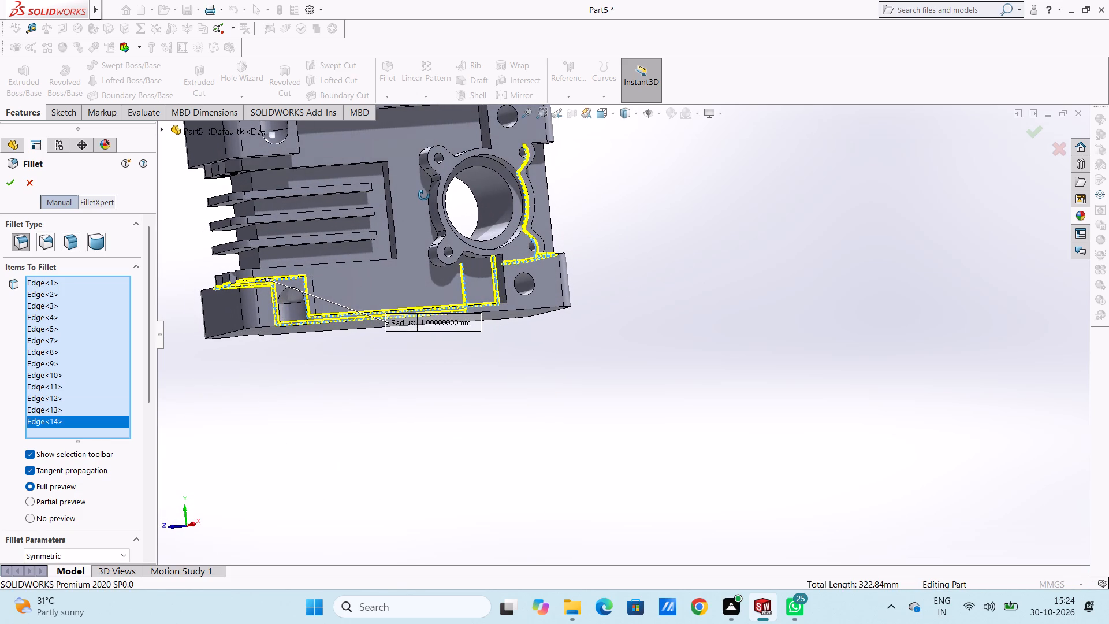
middle_drag(424, 195, 432, 213)
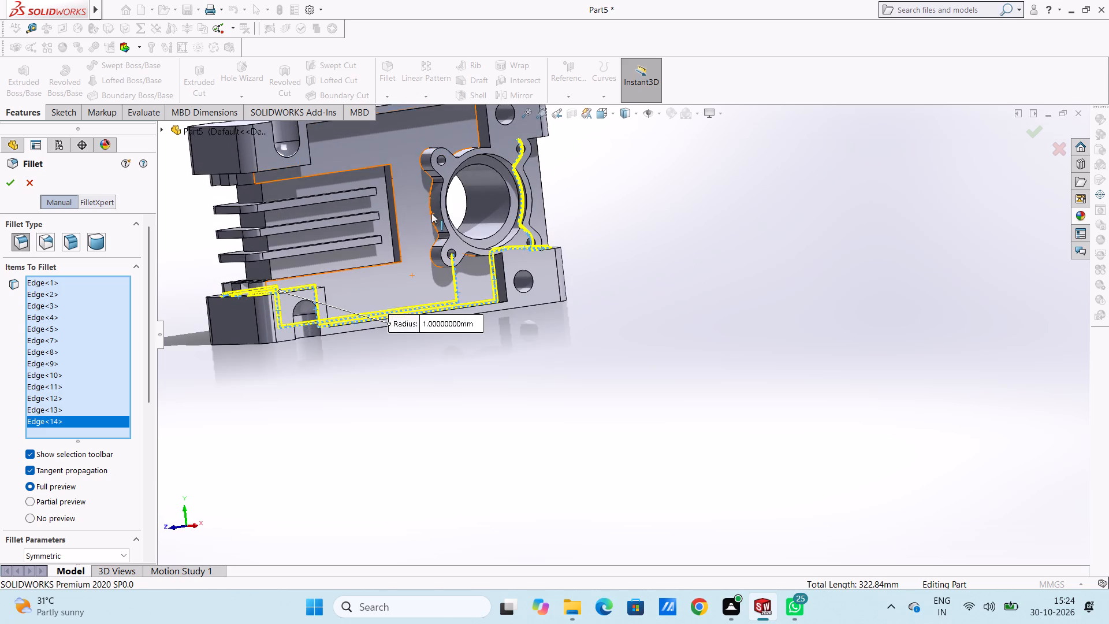
click(429, 211)
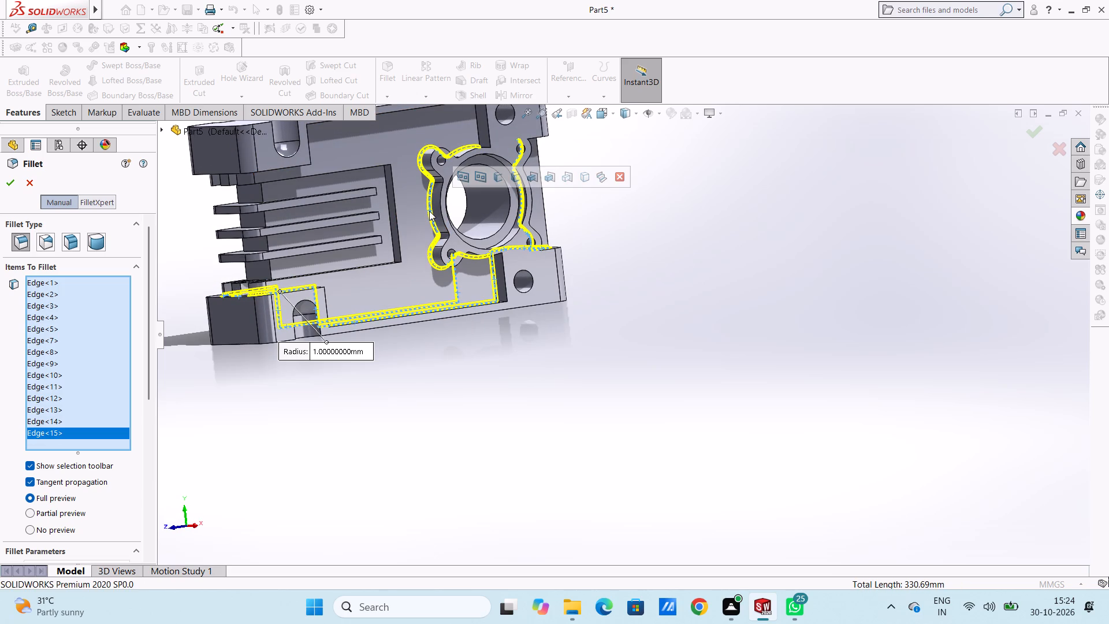
Add both base outline edges of the opposite boss to the selection and apply the 1 mm fillet to all selected edges.
middle_drag(429, 216, 219, 265)
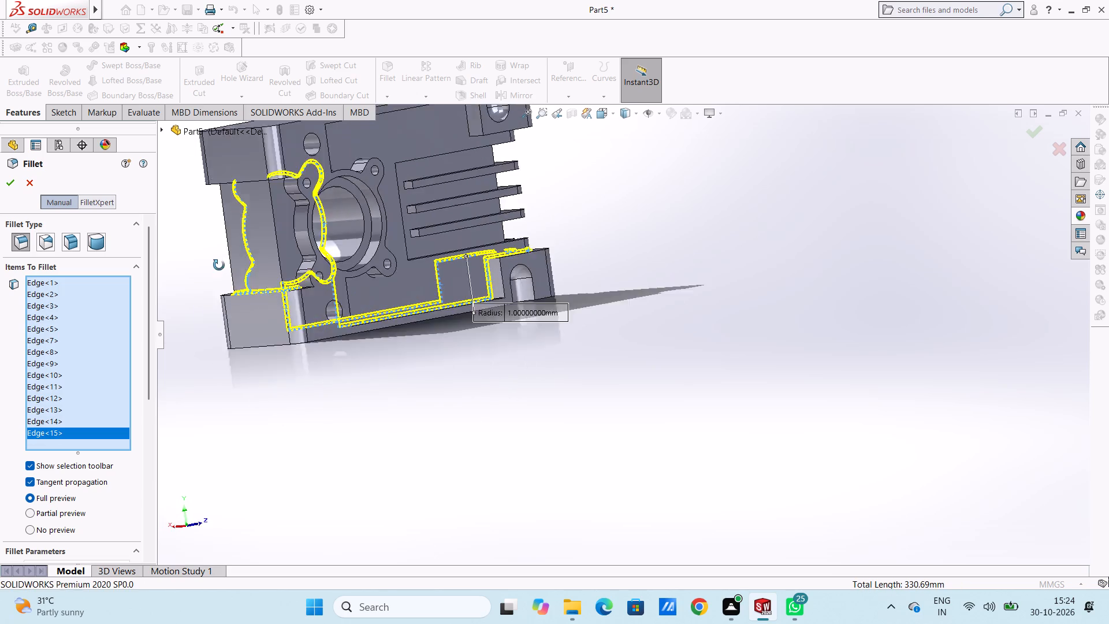
middle_drag(219, 265, 273, 350)
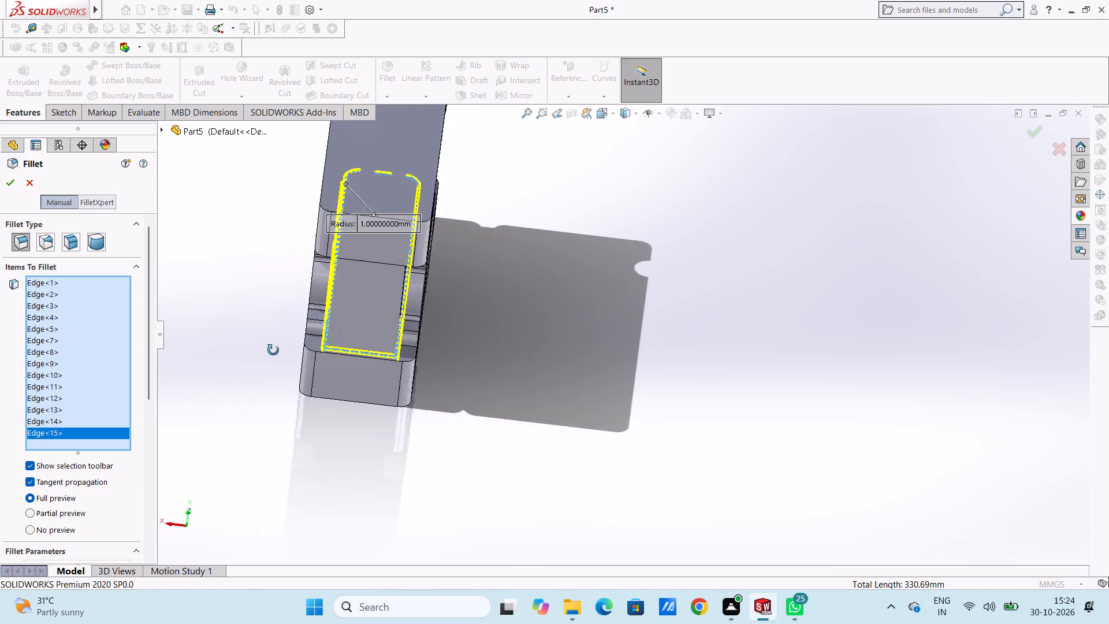
middle_drag(273, 350, 270, 351)
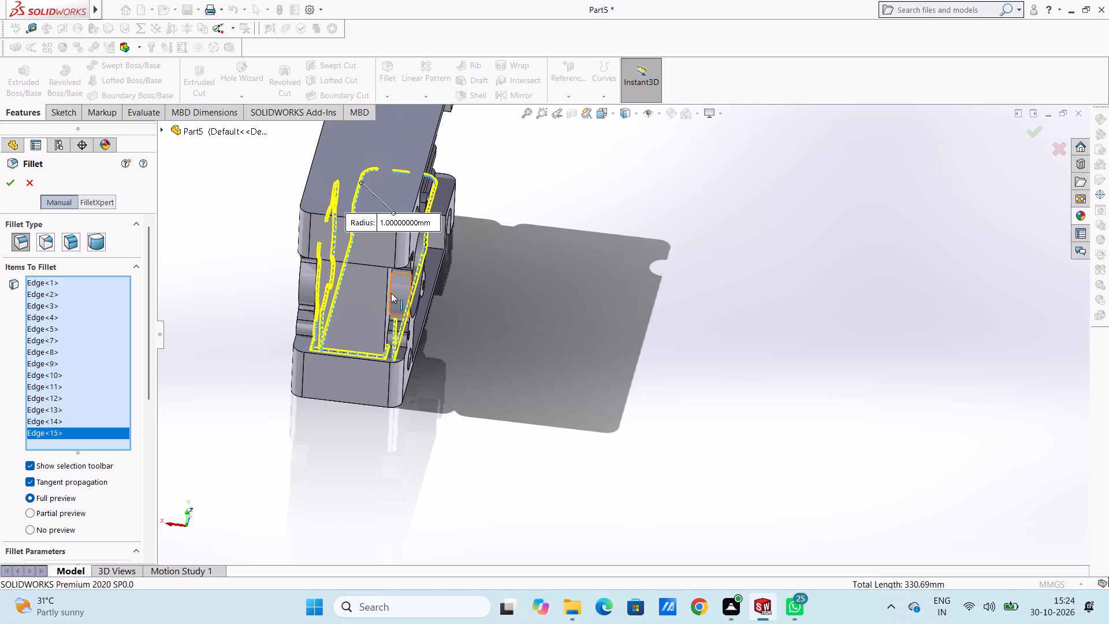
click(391, 293)
middle_drag(533, 355, 483, 283)
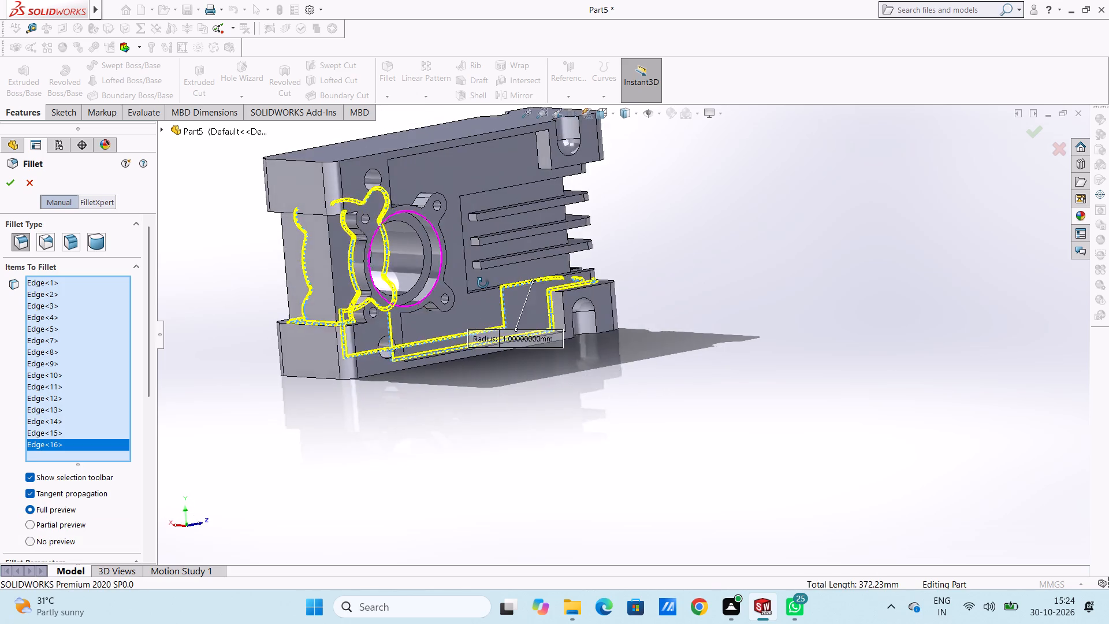
middle_drag(483, 283, 445, 332)
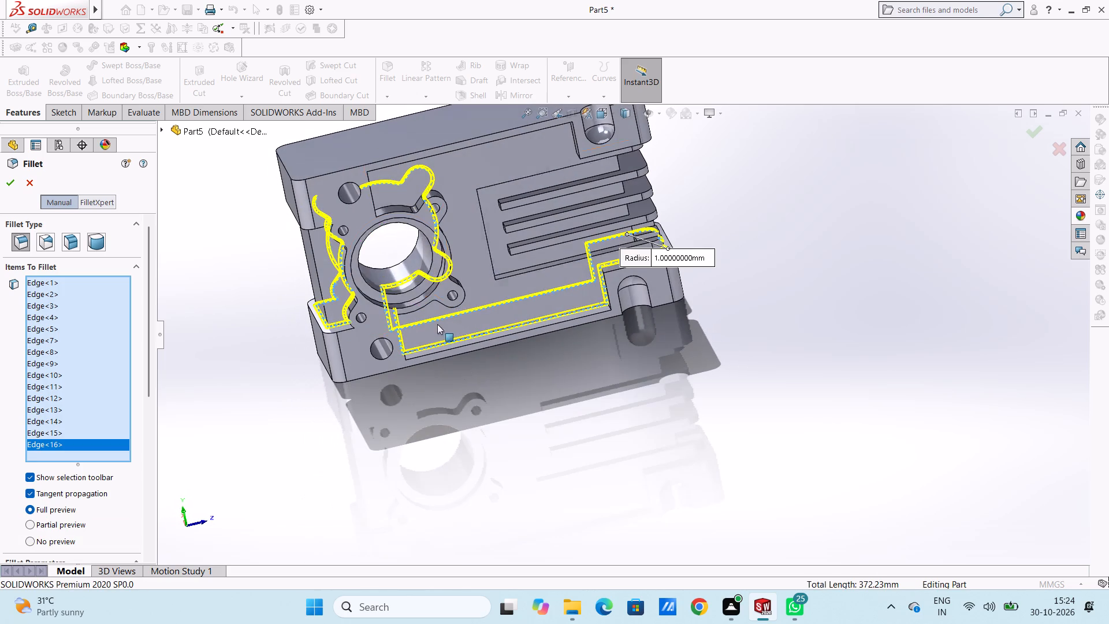
click(407, 207)
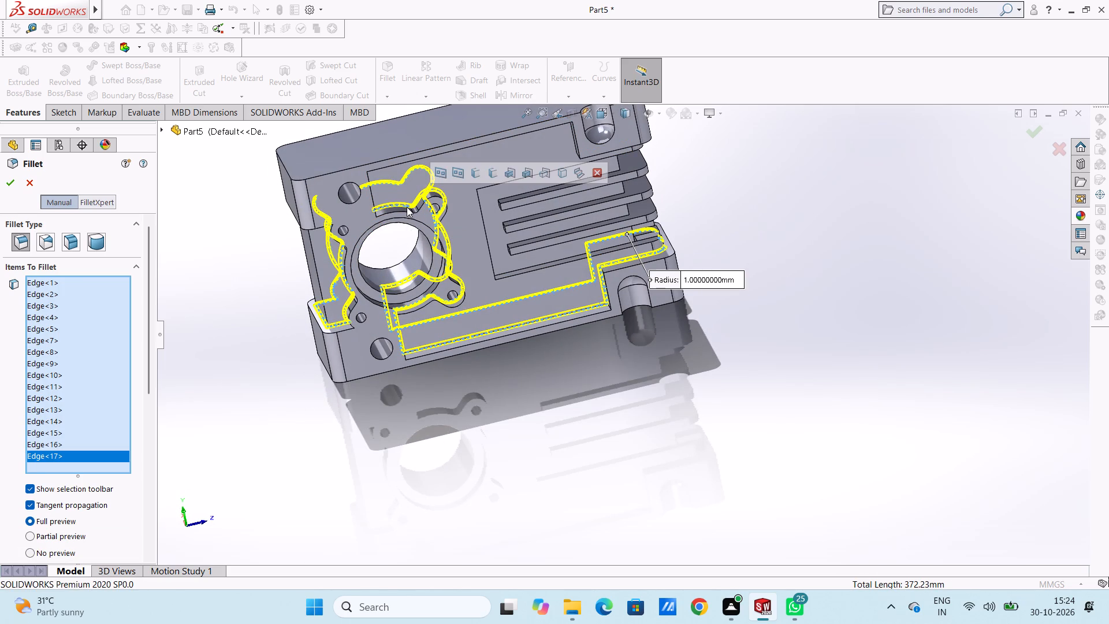
middle_drag(474, 374, 477, 236)
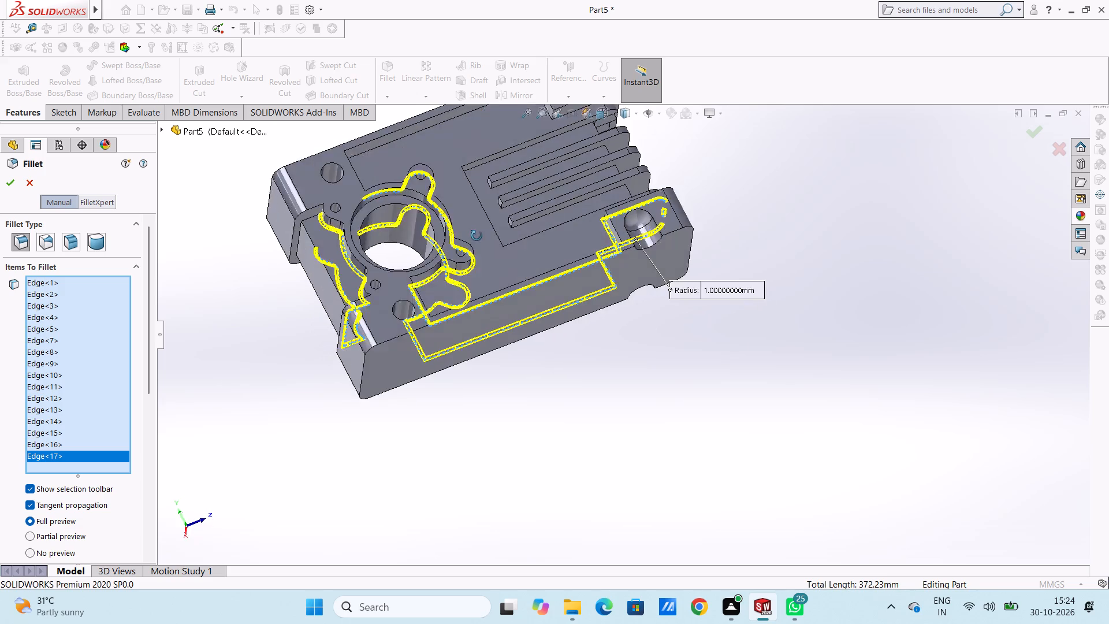
middle_drag(477, 236, 775, 348)
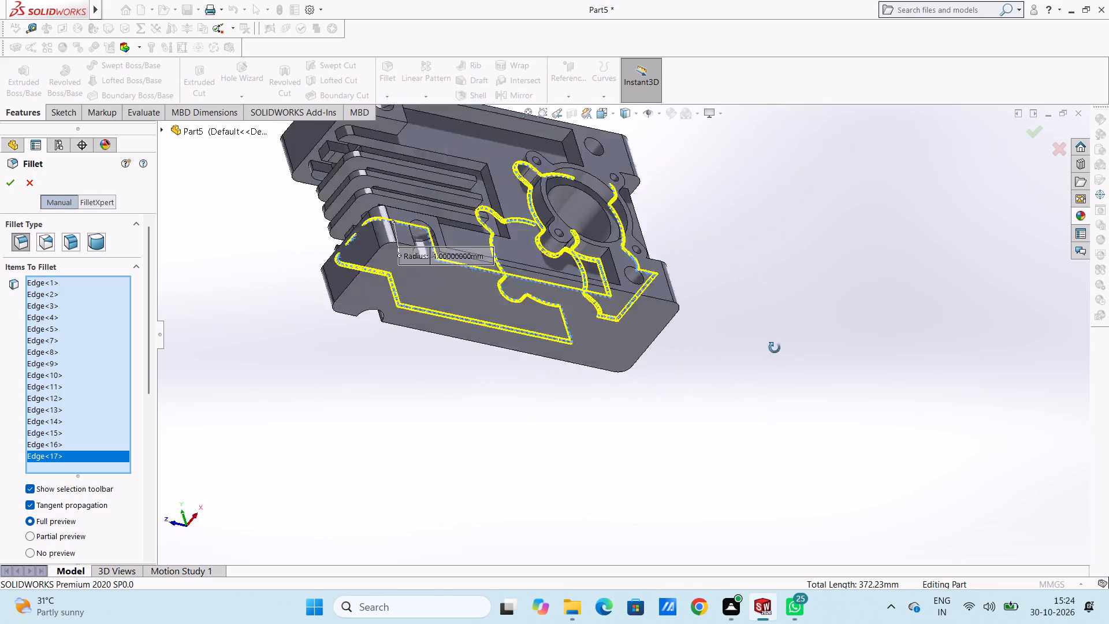
middle_drag(775, 348, 697, 477)
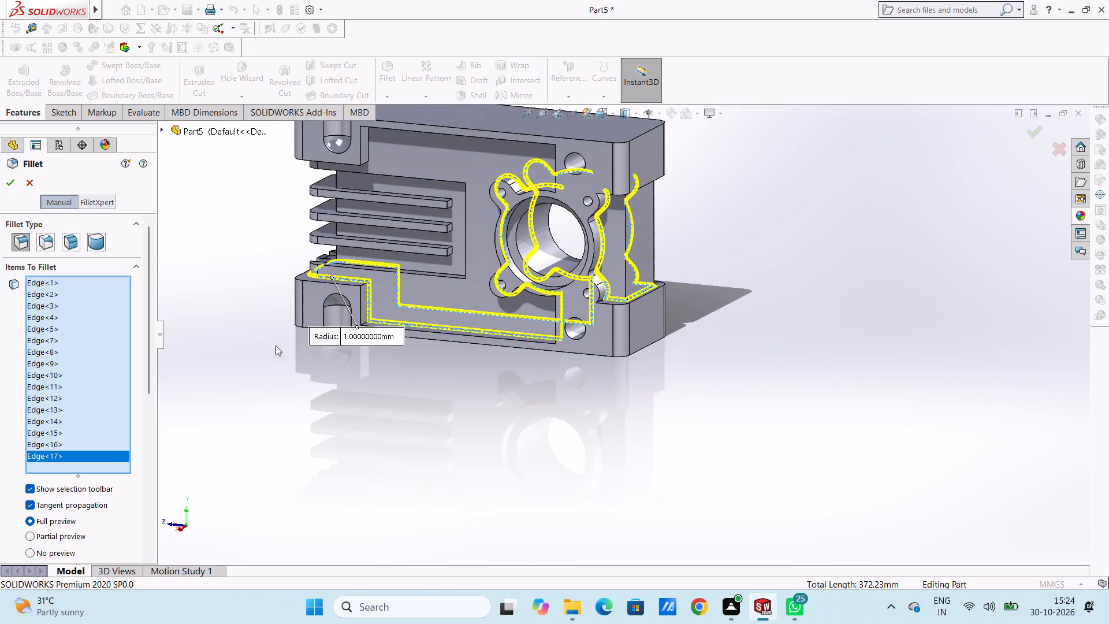
click(9, 181)
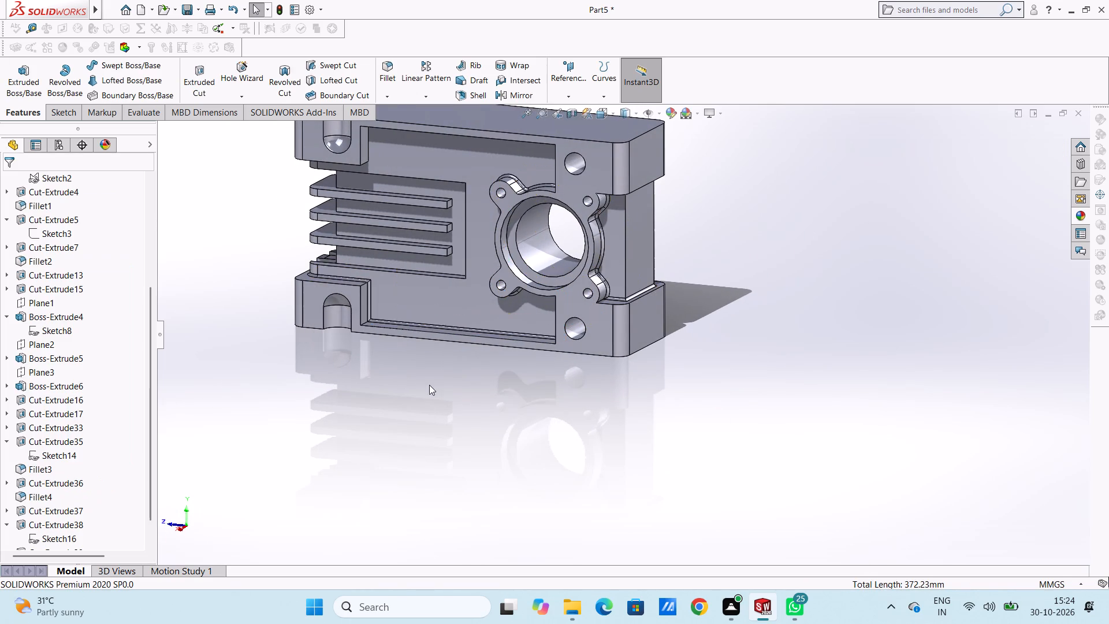
Examine the filleted block from several angles and in the isometric view.
scroll(431, 385, up, 3)
middle_drag(488, 429, 548, 458)
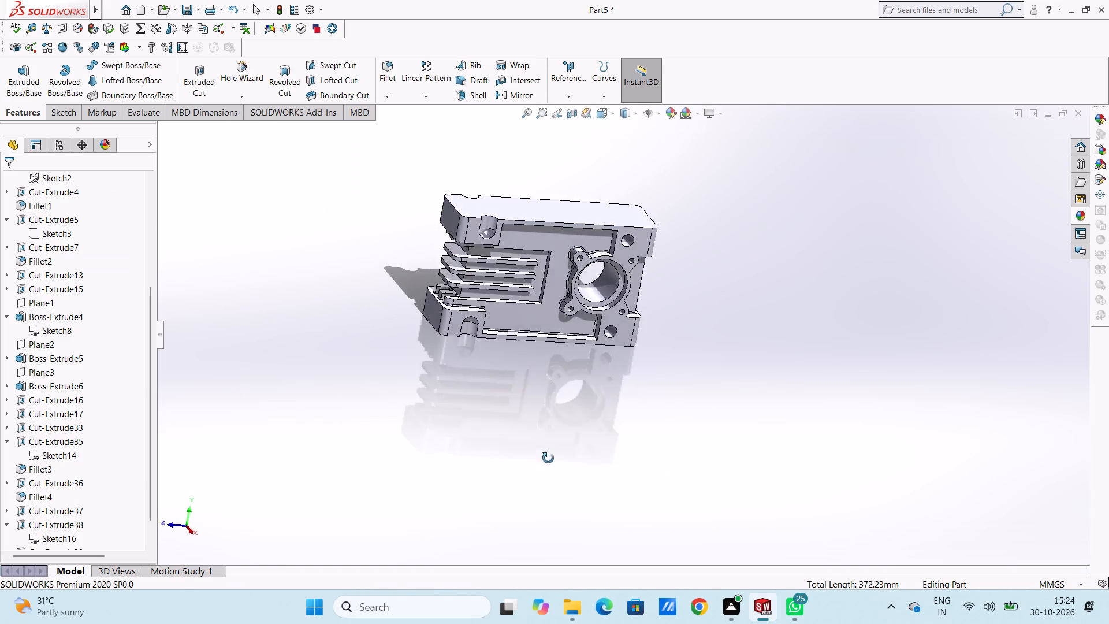
middle_drag(548, 458, 464, 423)
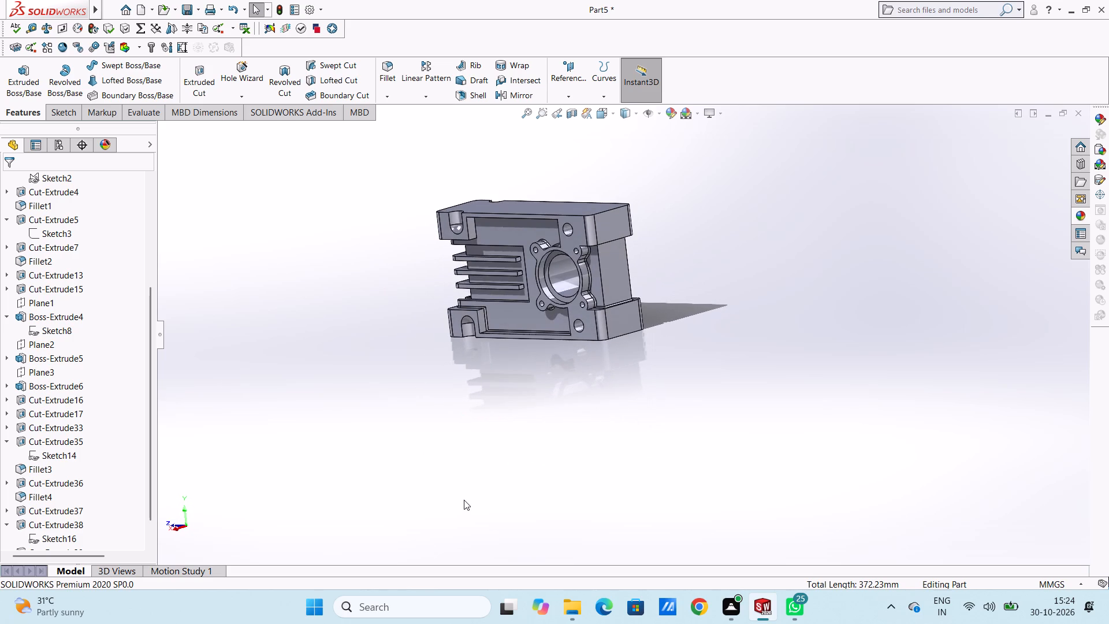
key(Escape)
key(Escape)
key(ctrl+7)
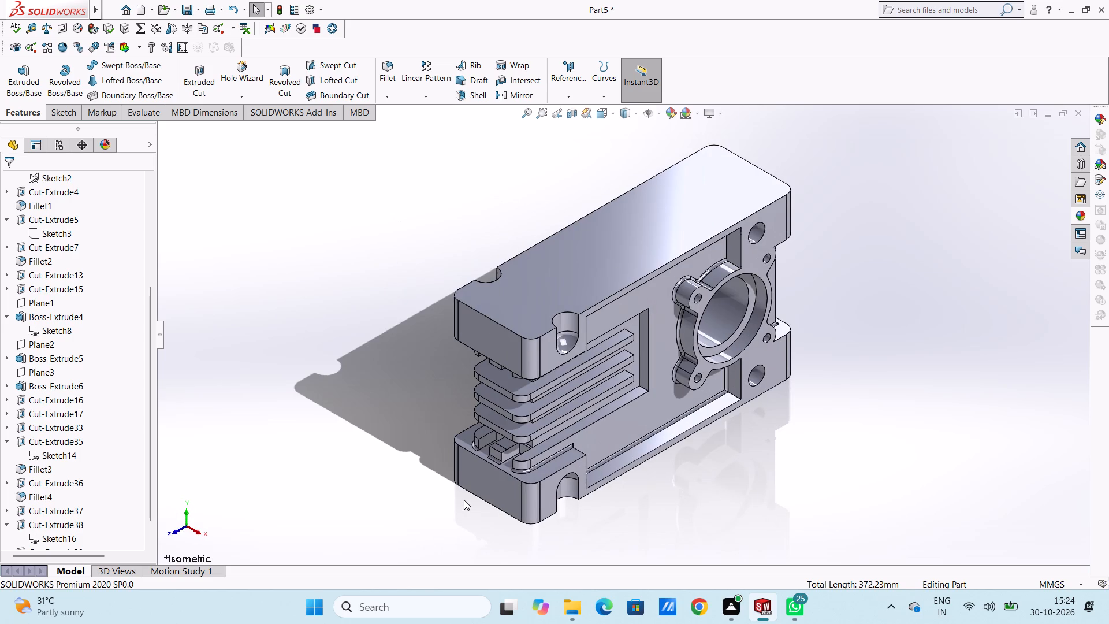
scroll(464, 500, up, 3)
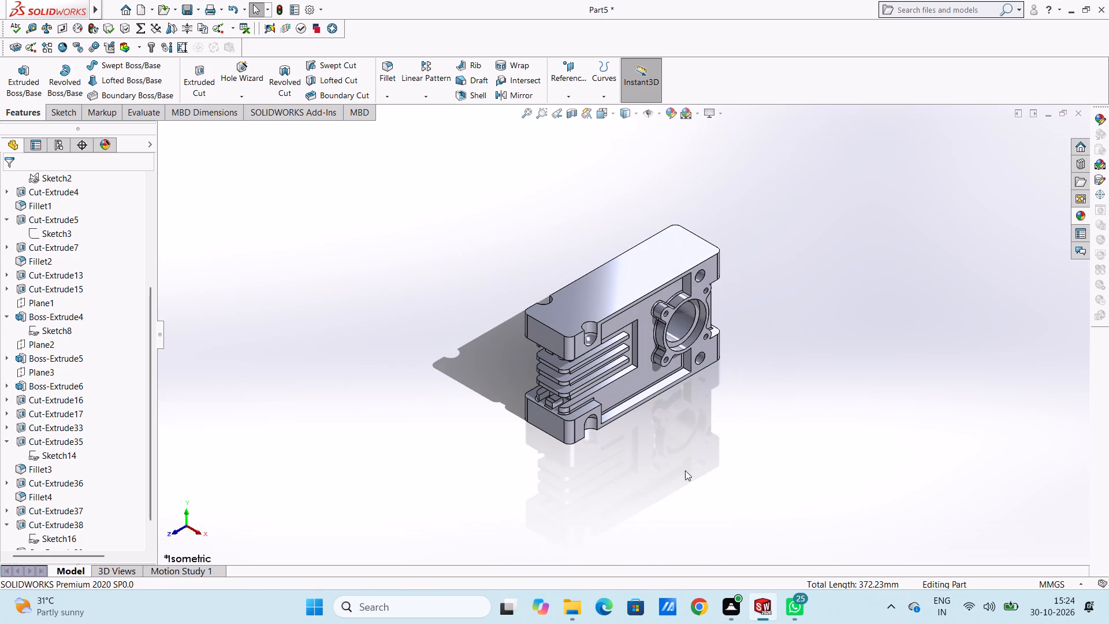
scroll(664, 385, down, 2)
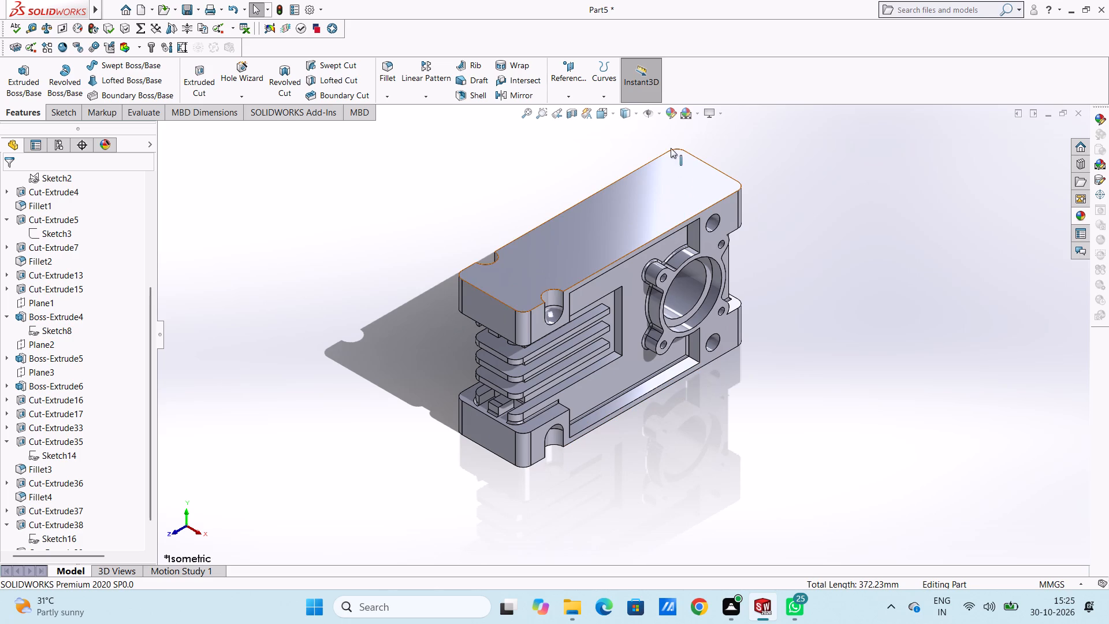
scroll(658, 202, up, 2)
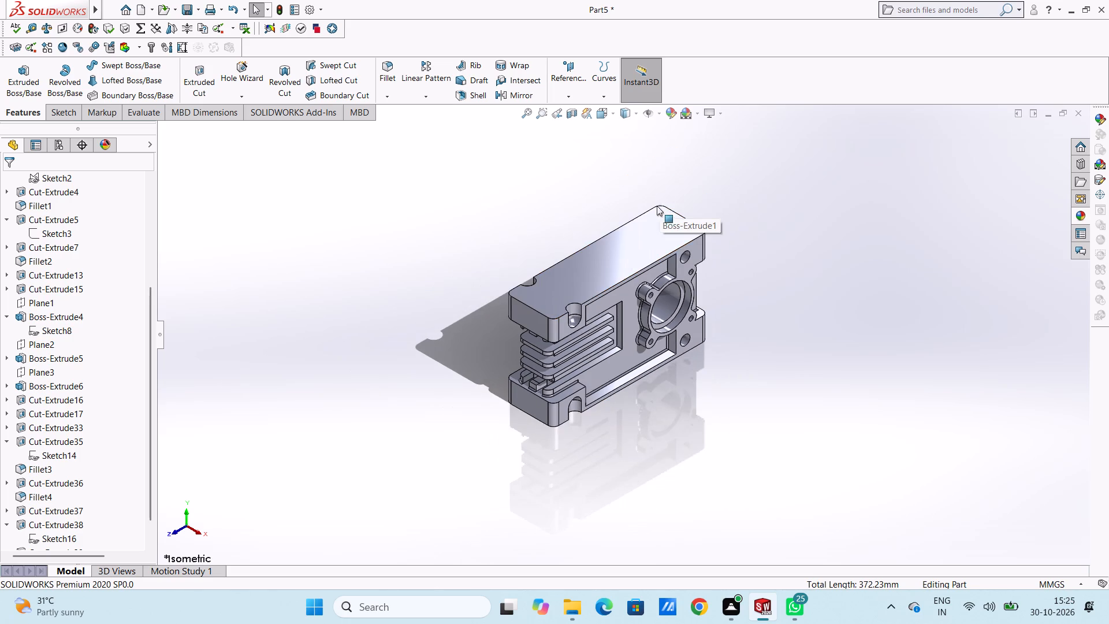
scroll(624, 278, down, 3)
Color the large hole's bore and the counterbore faces on this side red, RGB 255, 2, 64.
click(695, 309)
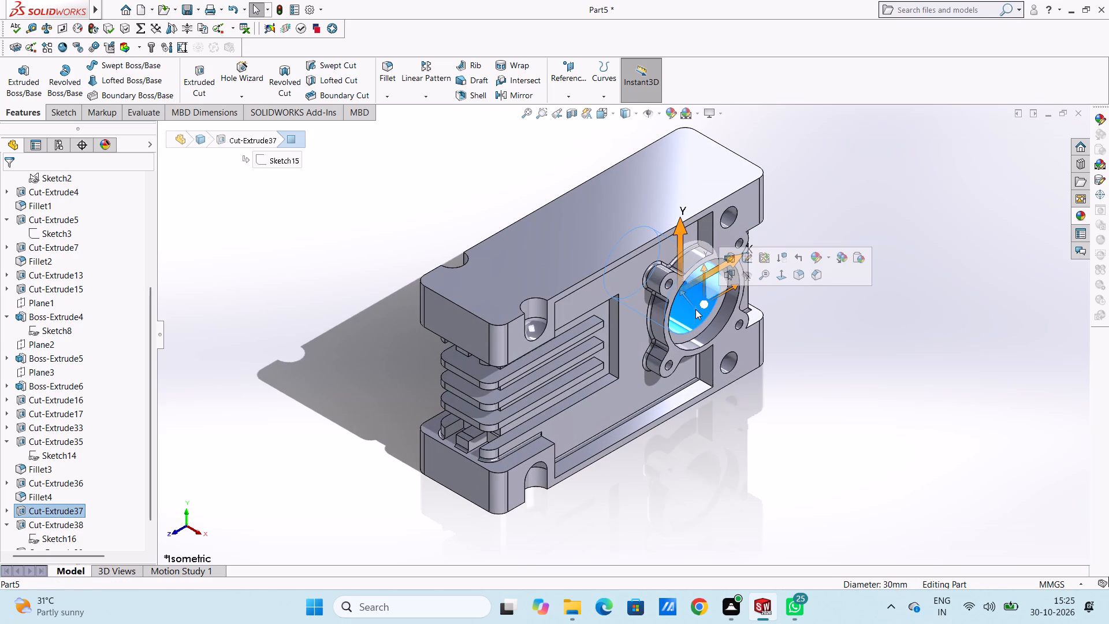
click(671, 116)
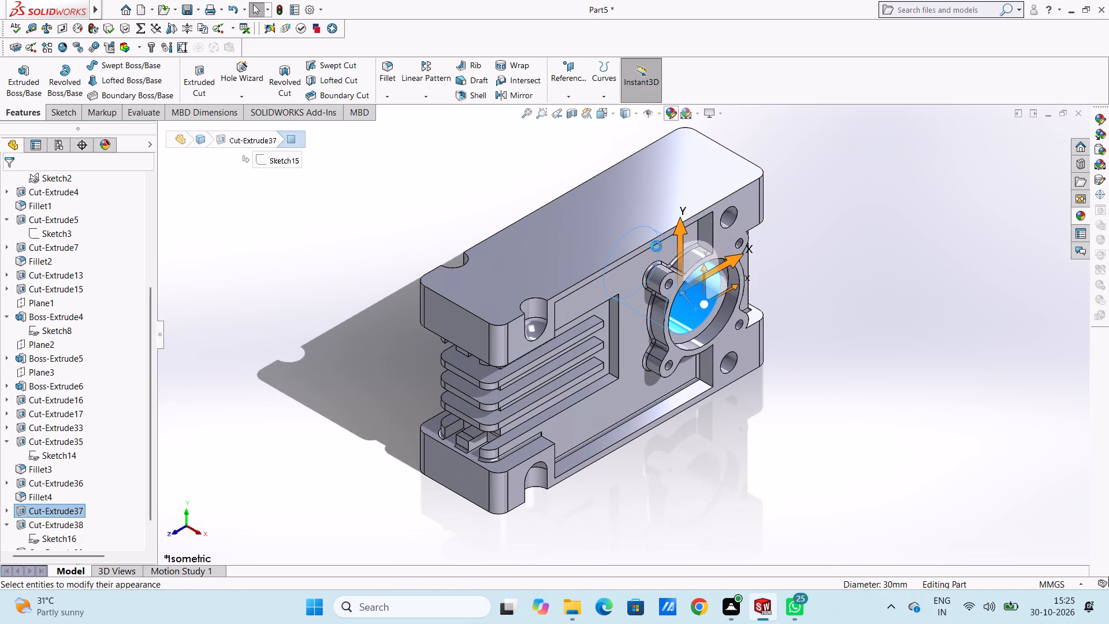
scroll(113, 469, down, 4)
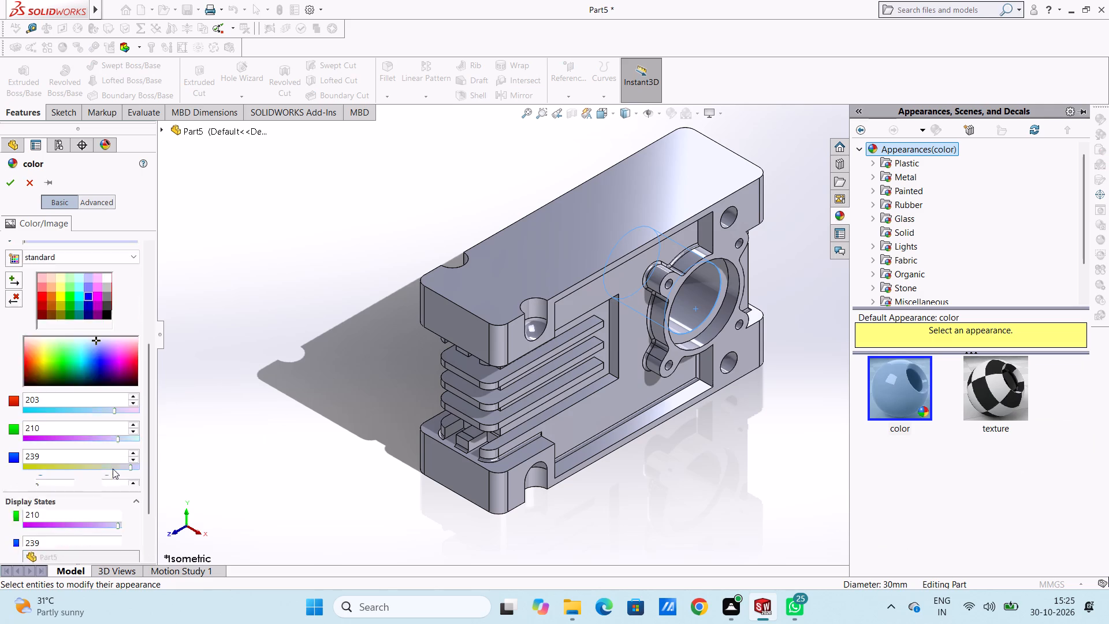
click(133, 293)
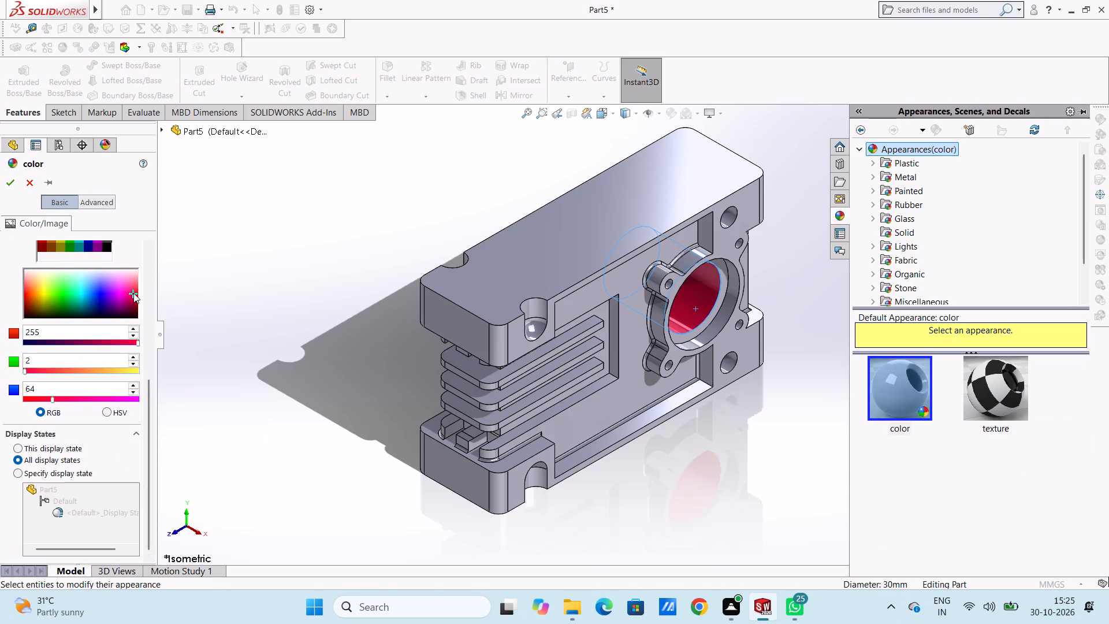
click(716, 310)
click(720, 317)
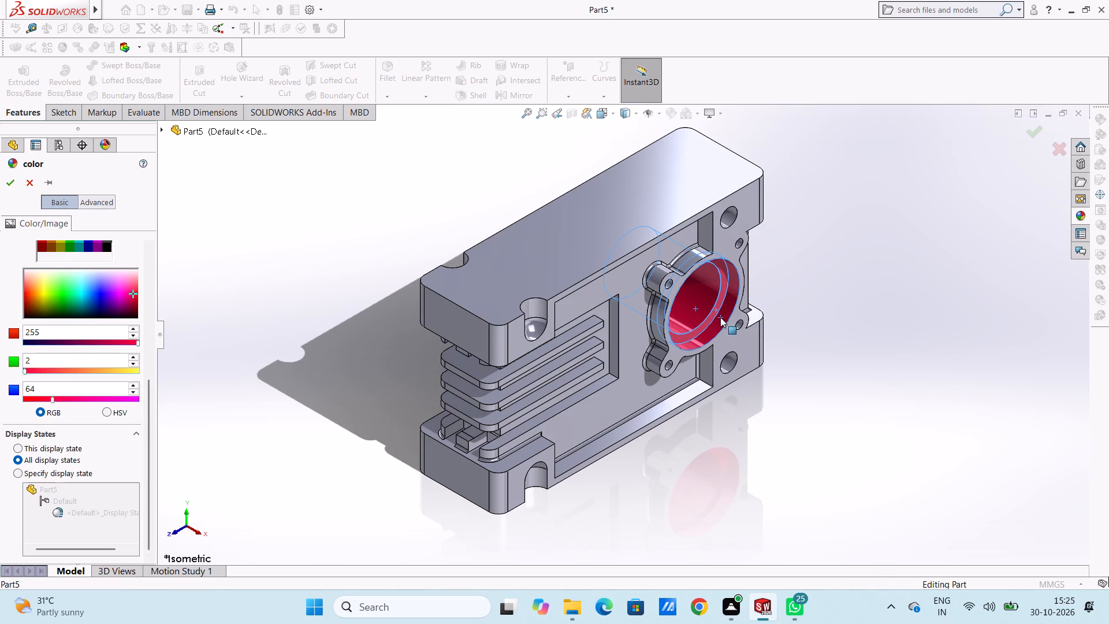
Add the two corner through-holes and the four small screw holes around the large hole to the red faces.
click(731, 366)
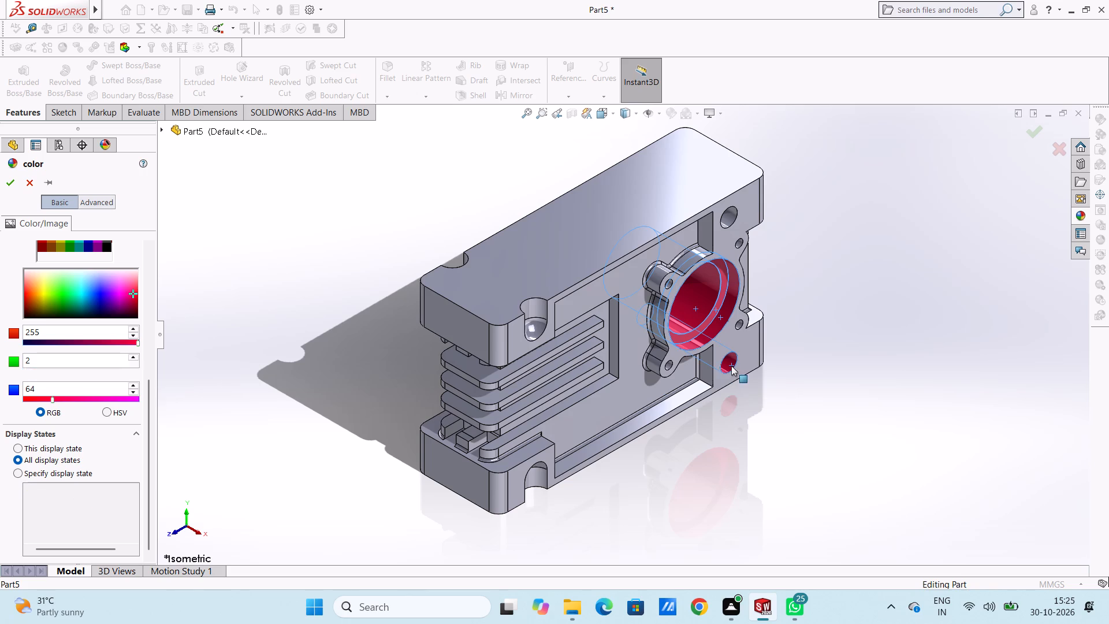
click(731, 212)
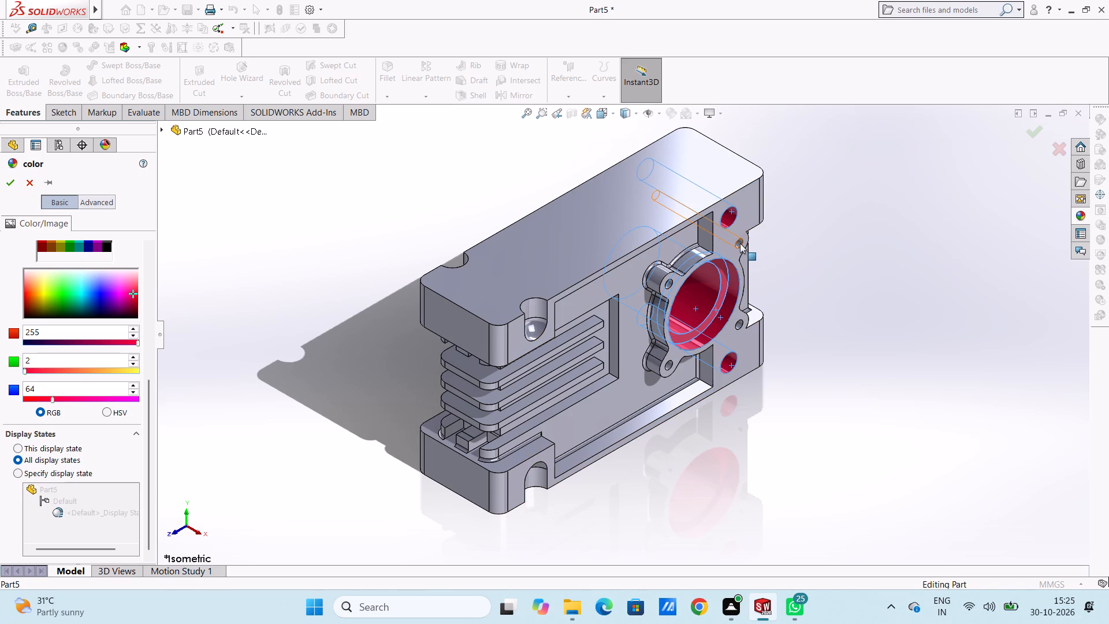
click(740, 243)
click(738, 325)
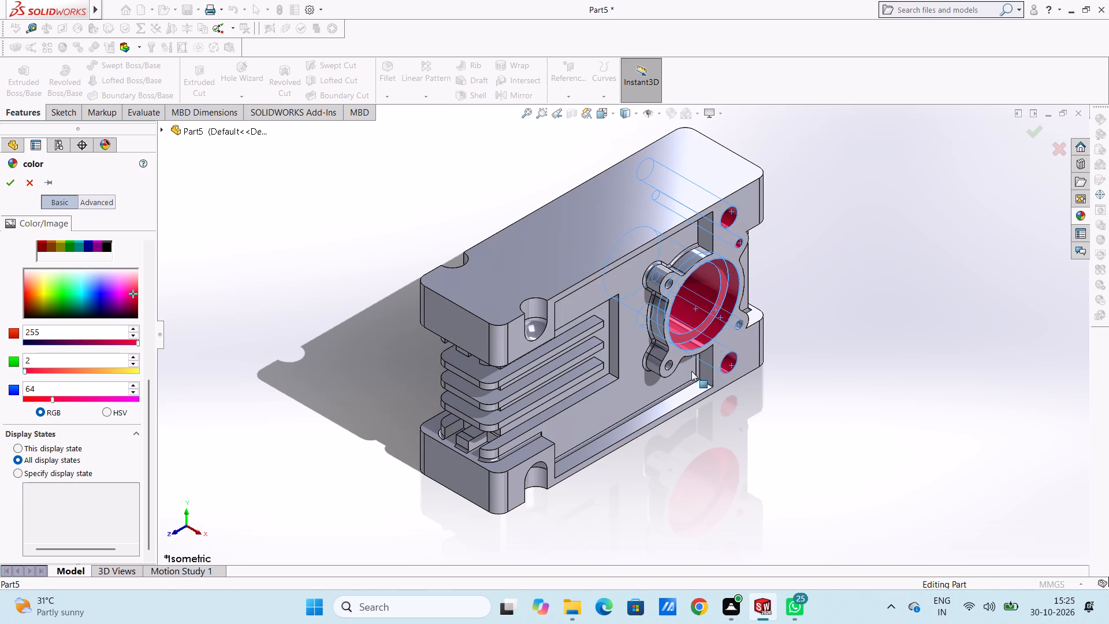
click(668, 365)
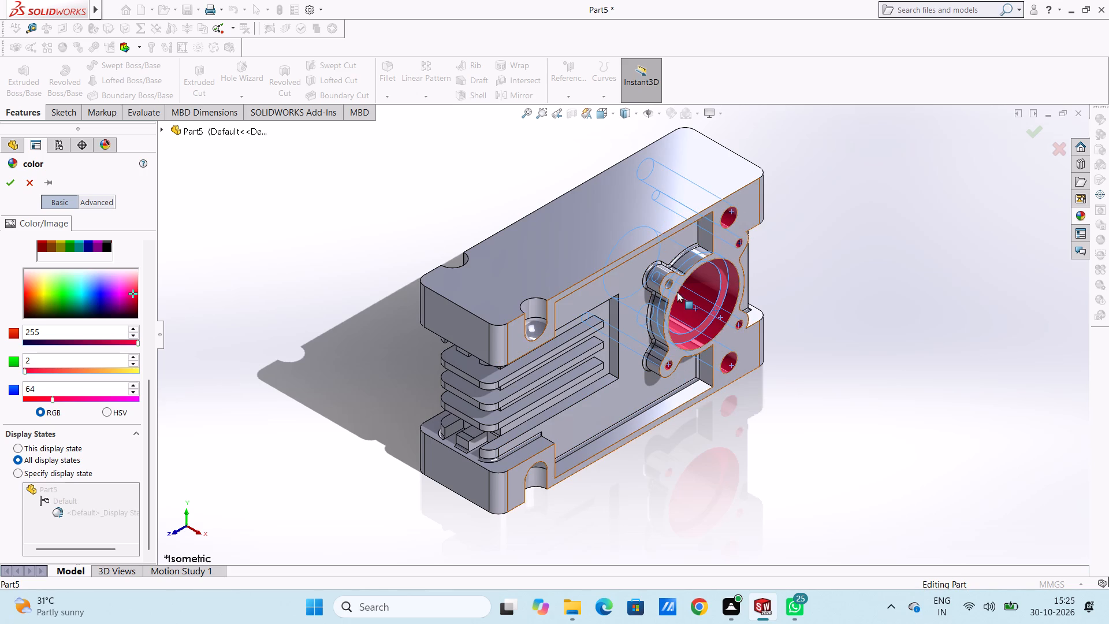
click(668, 283)
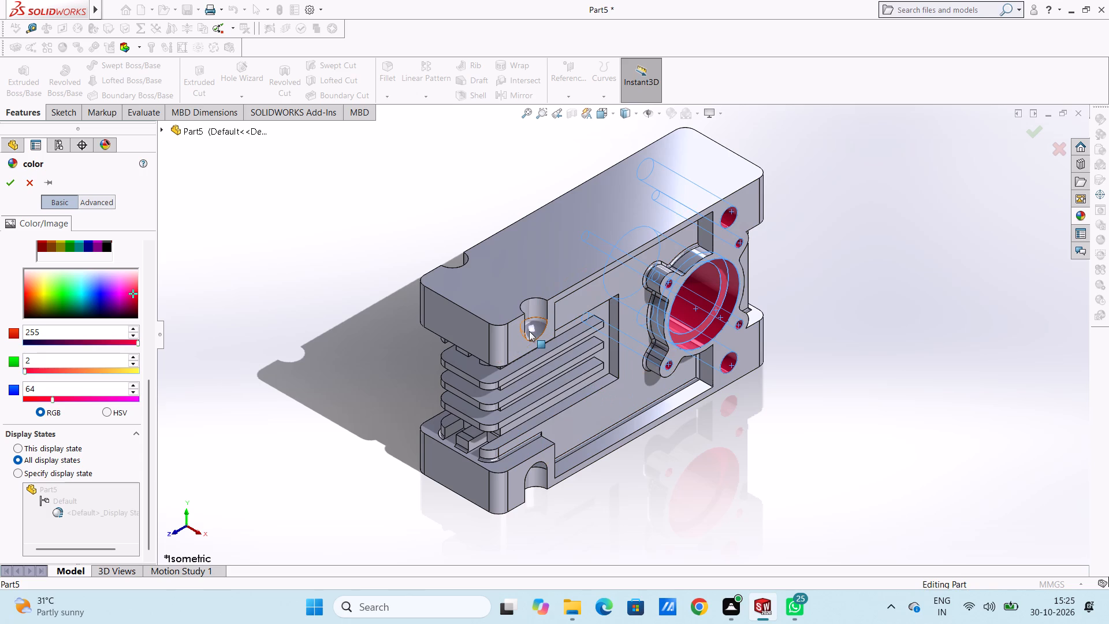
Add the faces of the upper and lower round-ended notches at the fin end on this side to the red faces.
click(529, 331)
click(532, 310)
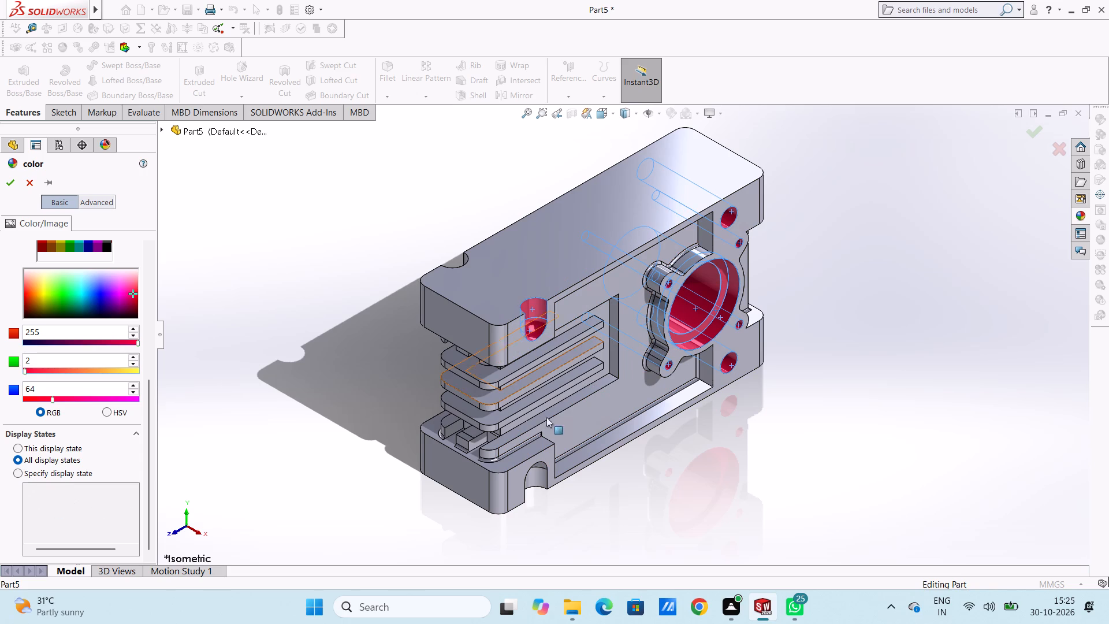
click(529, 482)
click(537, 470)
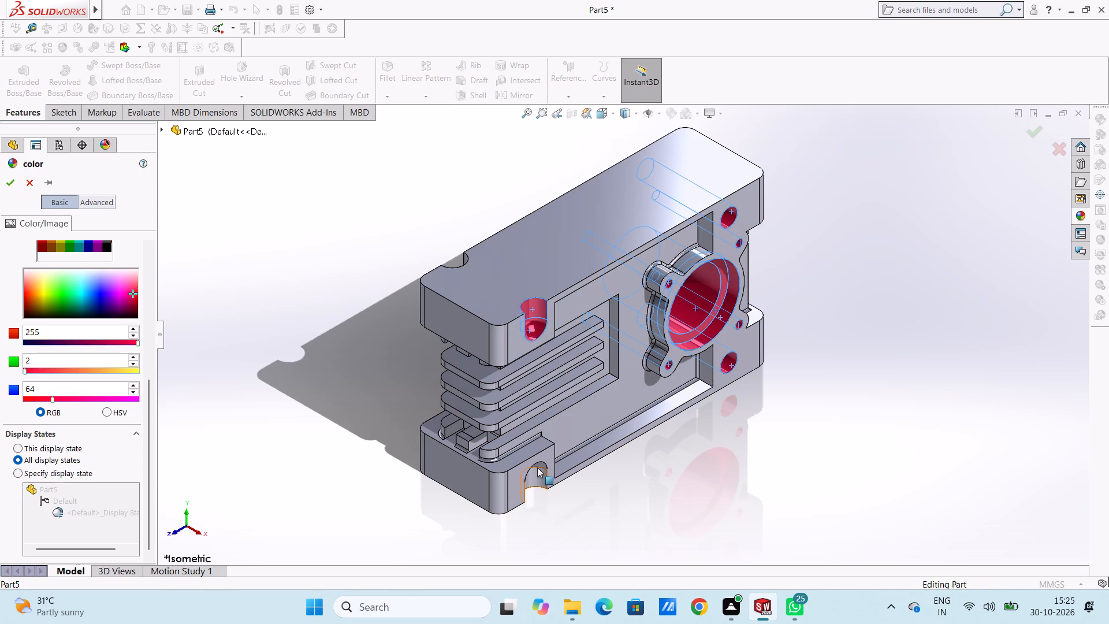
click(537, 467)
click(537, 473)
click(537, 471)
click(539, 467)
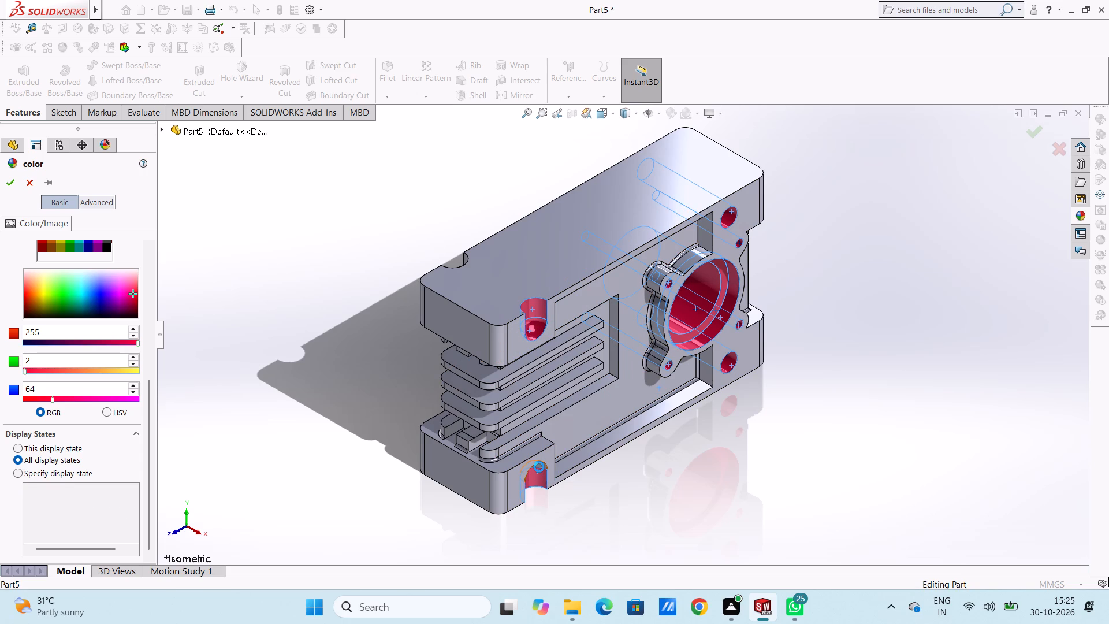
Add the faces of the upper and lower round-ended notches on the block's opposite side to the red faces.
middle_drag(680, 493, 624, 421)
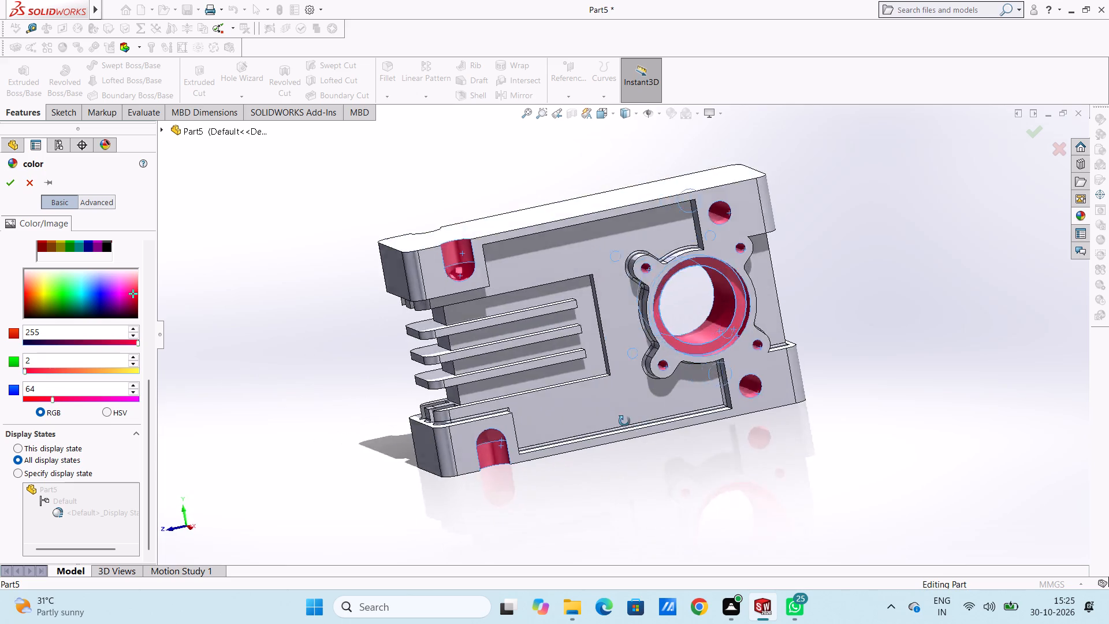
middle_drag(624, 421, 810, 371)
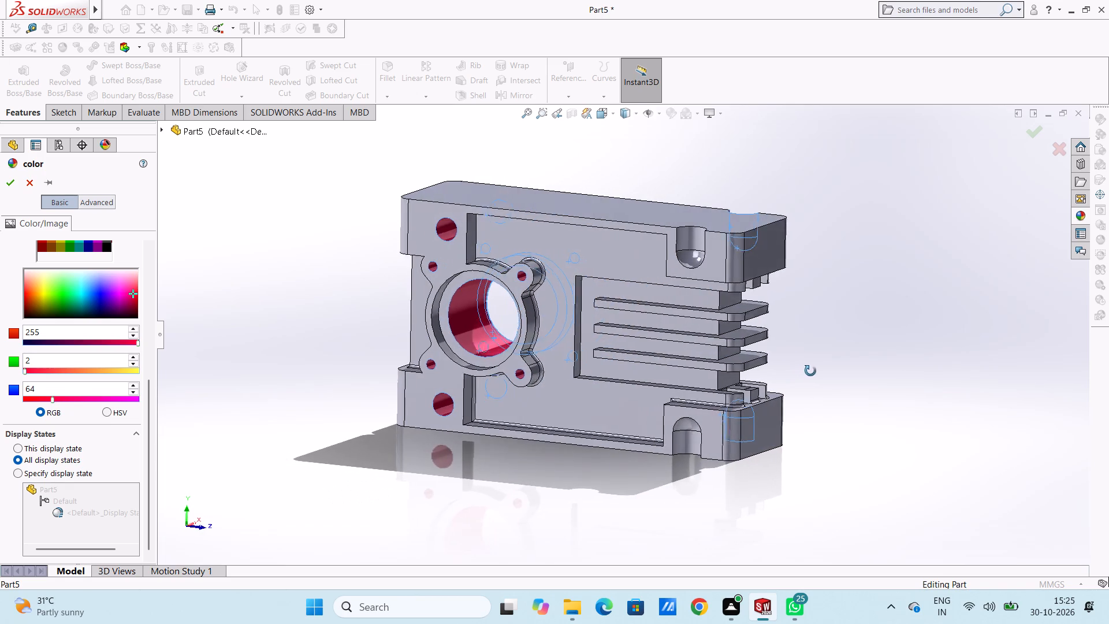
middle_drag(810, 371, 813, 370)
click(699, 257)
click(693, 242)
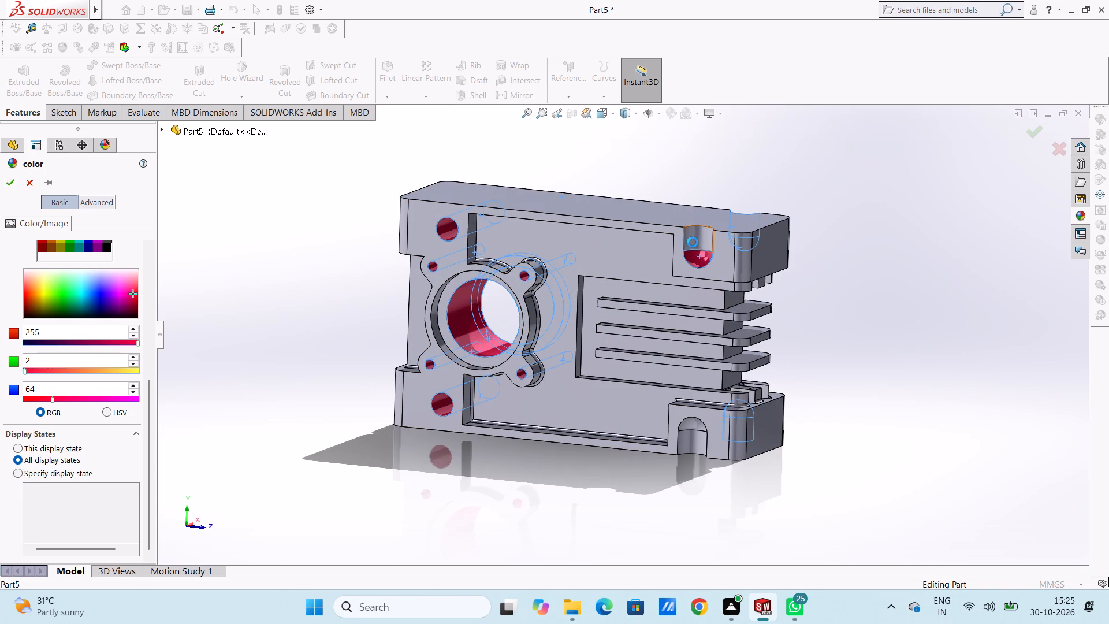
click(687, 441)
click(690, 428)
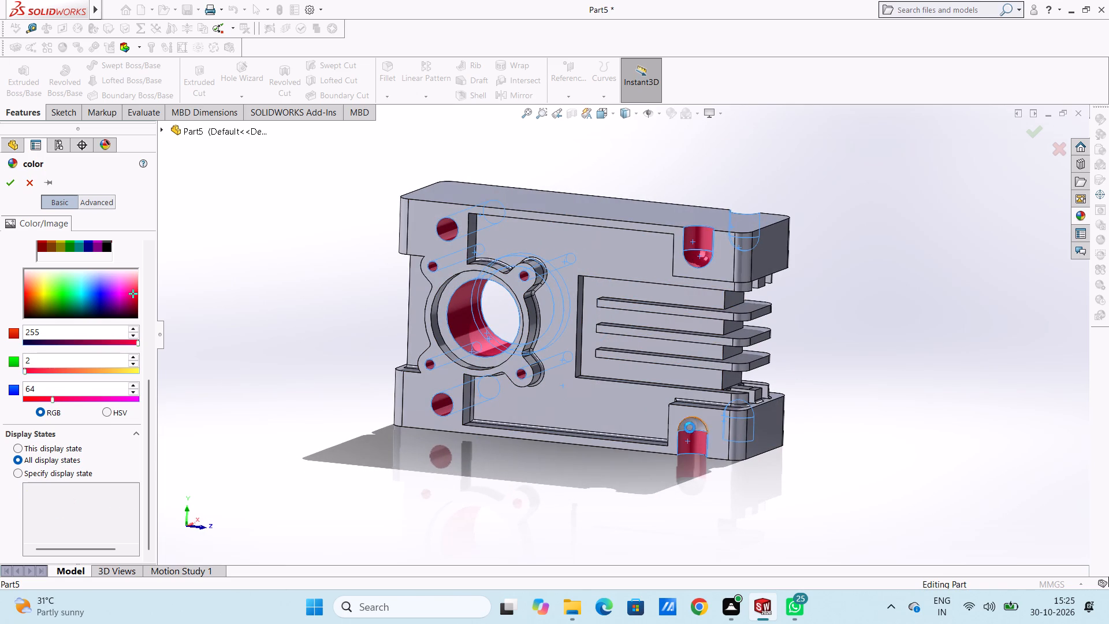
Add the counterbore faces on the opposite side to the red faces, keeping the large hole's bore included.
middle_drag(898, 366, 909, 351)
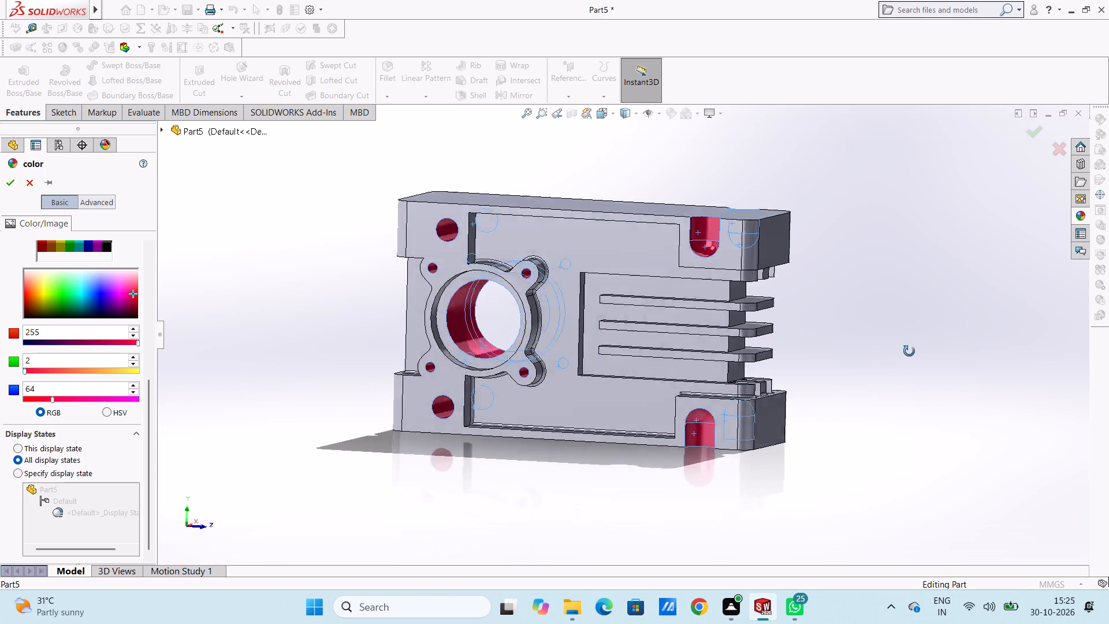
middle_drag(909, 351, 868, 436)
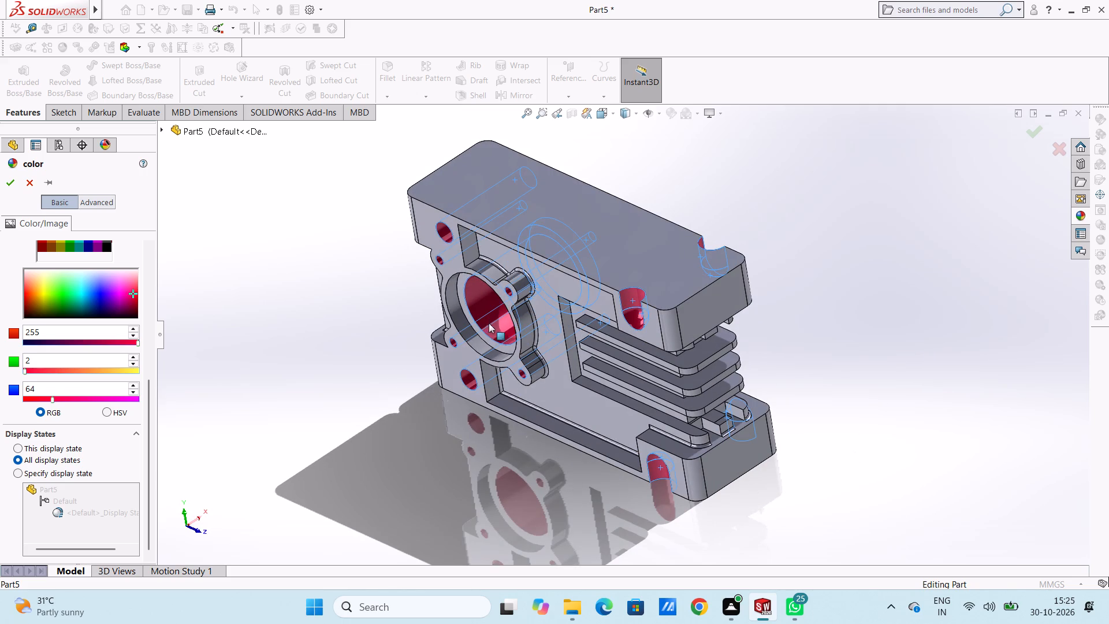
click(481, 347)
click(472, 317)
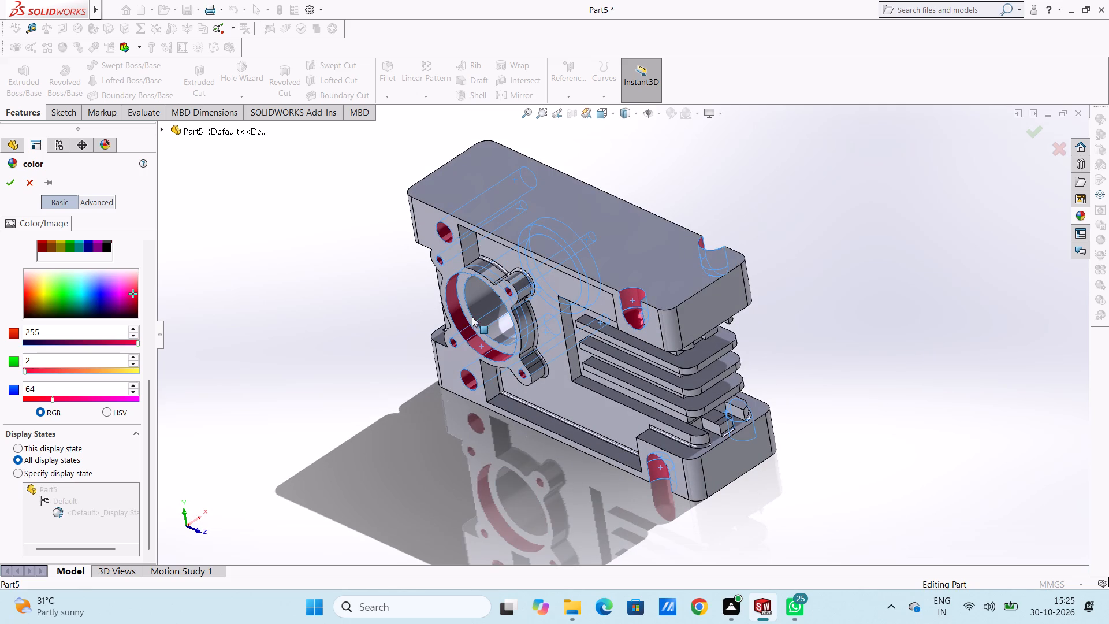
click(472, 317)
click(468, 316)
Color red the top faces of both lowest plates and the small central block between them, plus one plate's inner side face.
middle_drag(788, 378, 781, 327)
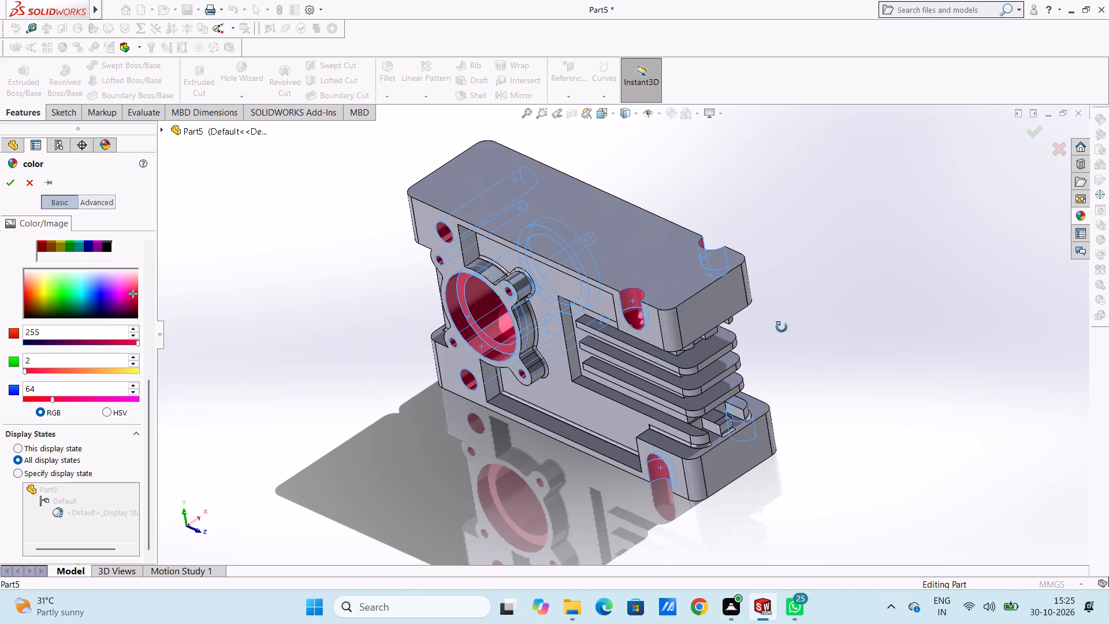
middle_drag(781, 327, 669, 370)
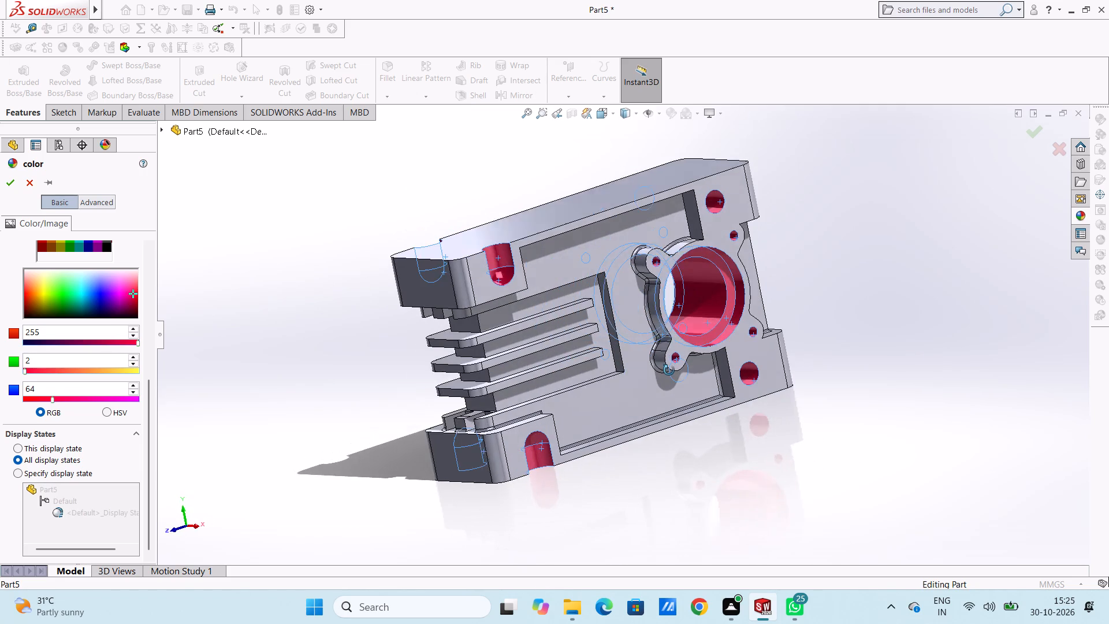
middle_drag(669, 370, 690, 380)
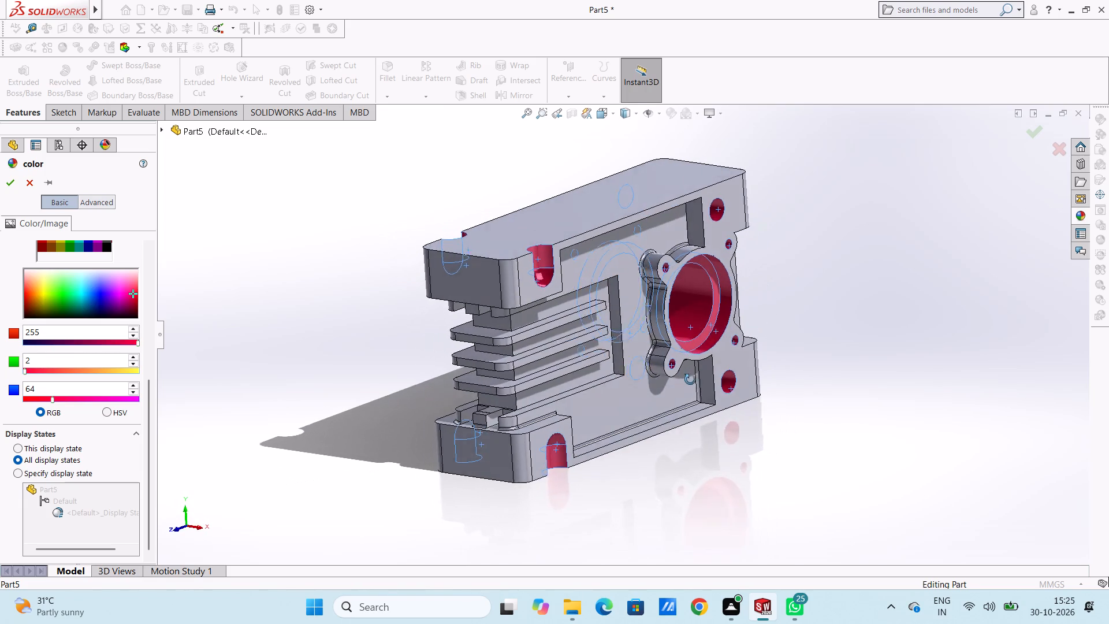
middle_drag(690, 380, 691, 381)
scroll(518, 424, down, 5)
scroll(474, 444, down, 1)
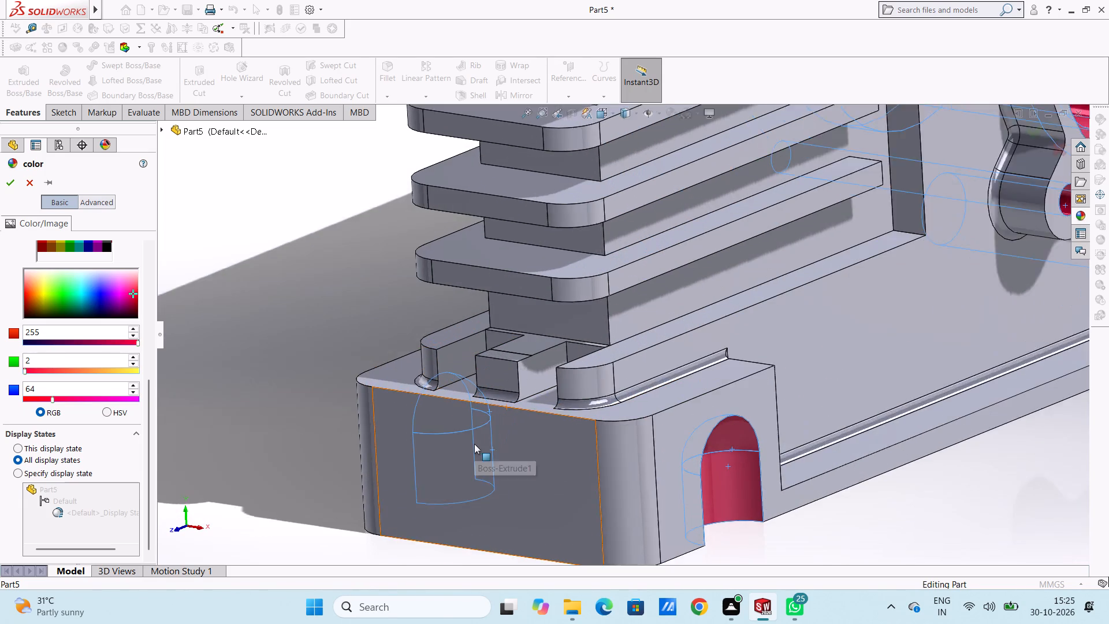
scroll(474, 444, down, 2)
click(468, 313)
click(475, 346)
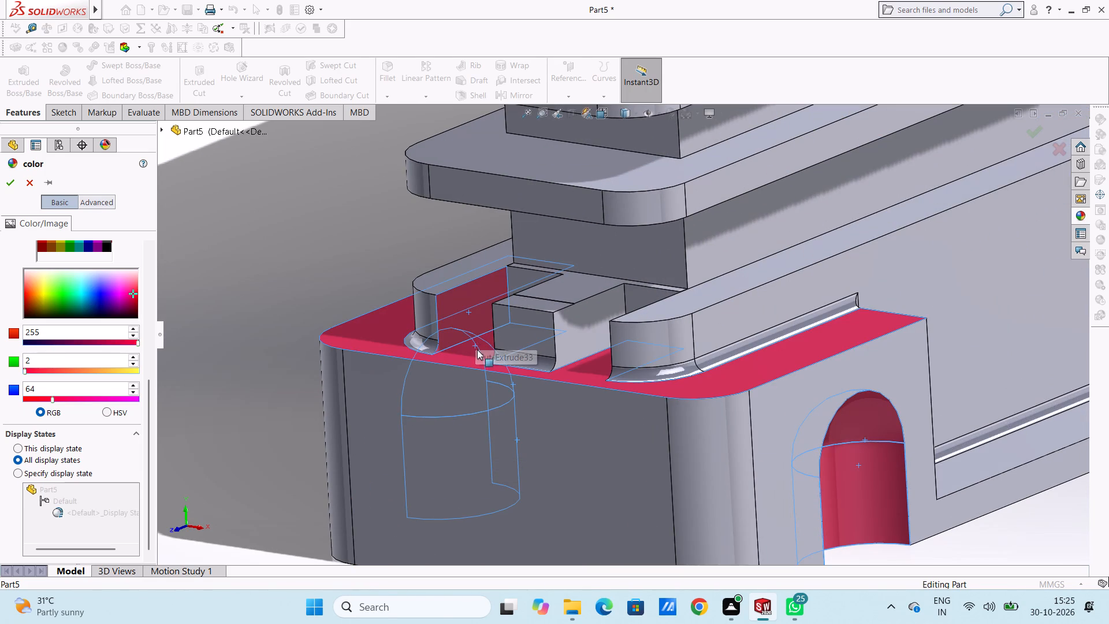
click(477, 352)
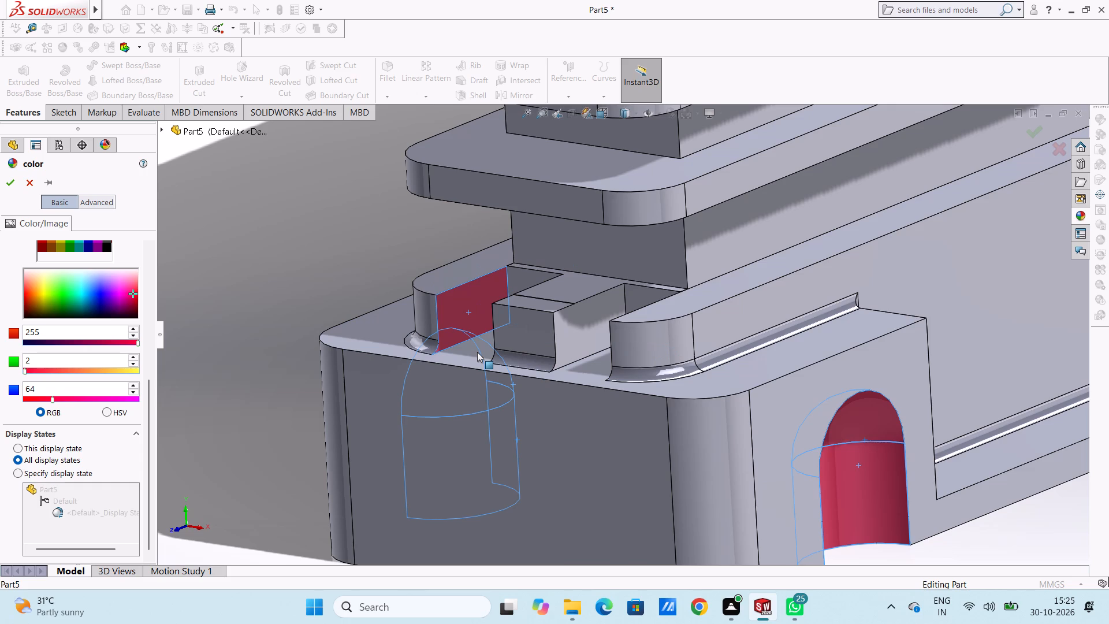
click(468, 272)
click(561, 296)
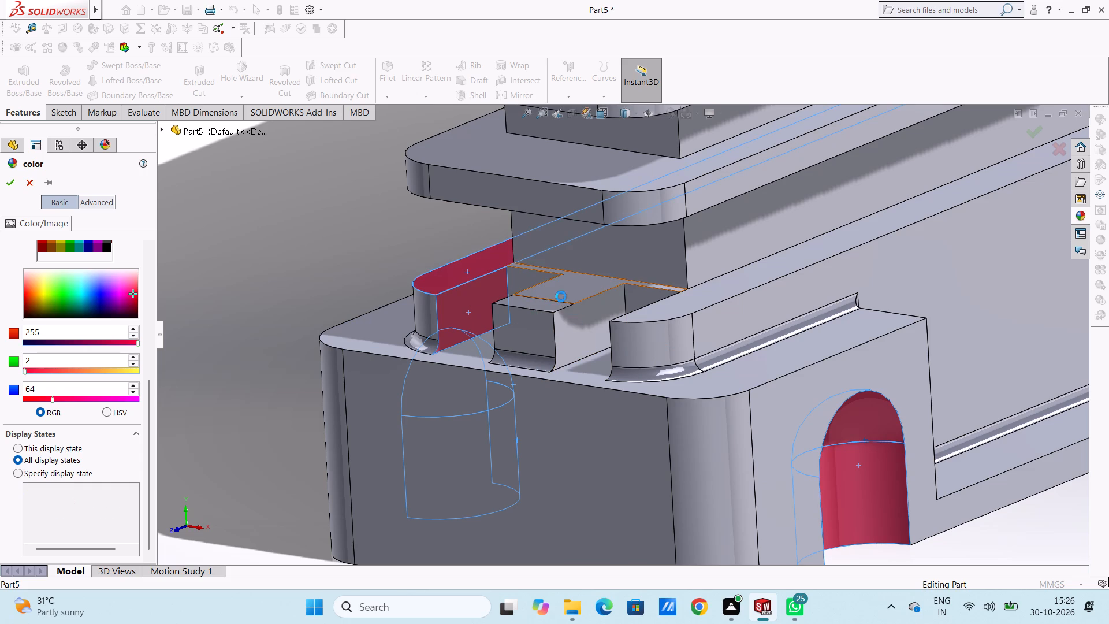
click(553, 310)
click(662, 307)
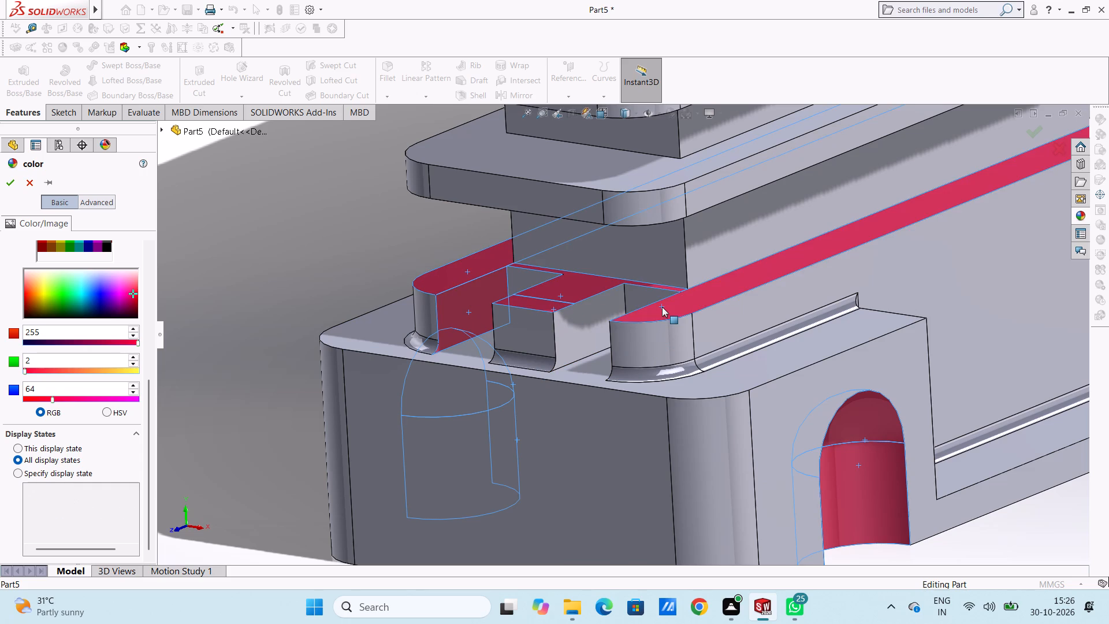
Add the central block's side faces and the remaining inner faces of the gaps beside it to the red faces.
scroll(671, 298, up, 3)
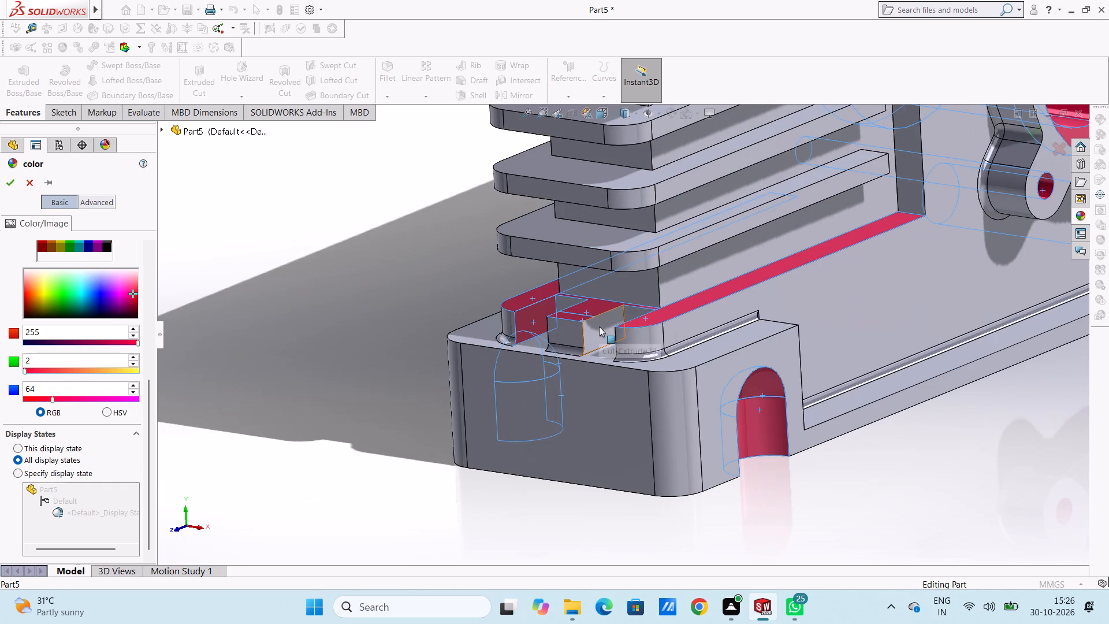
click(599, 326)
middle_drag(580, 311, 646, 327)
click(541, 308)
click(558, 320)
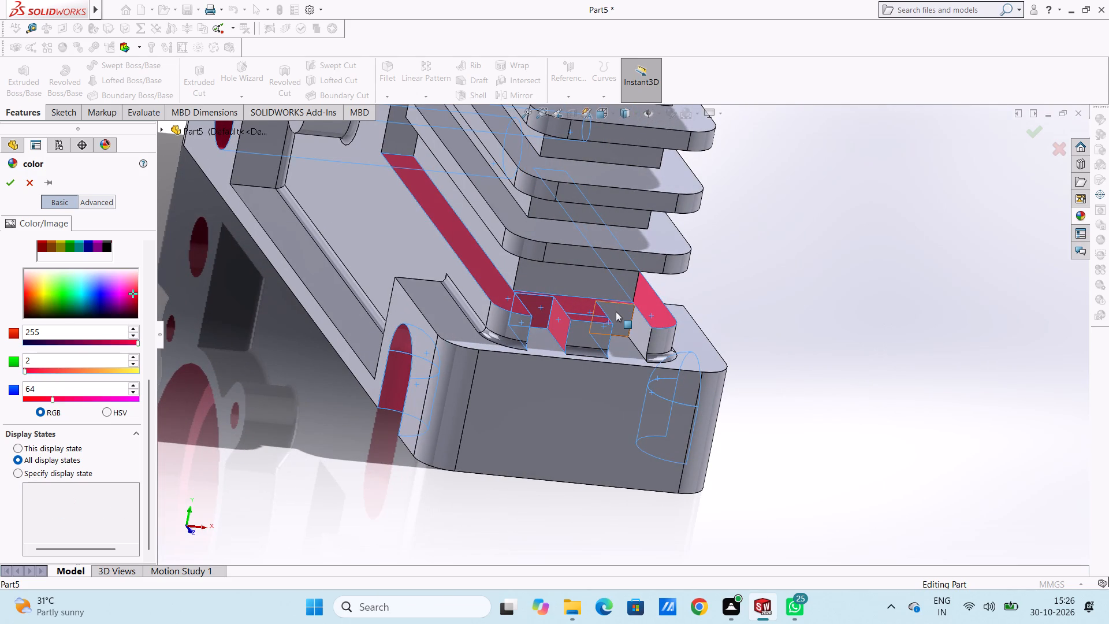
click(616, 311)
click(643, 322)
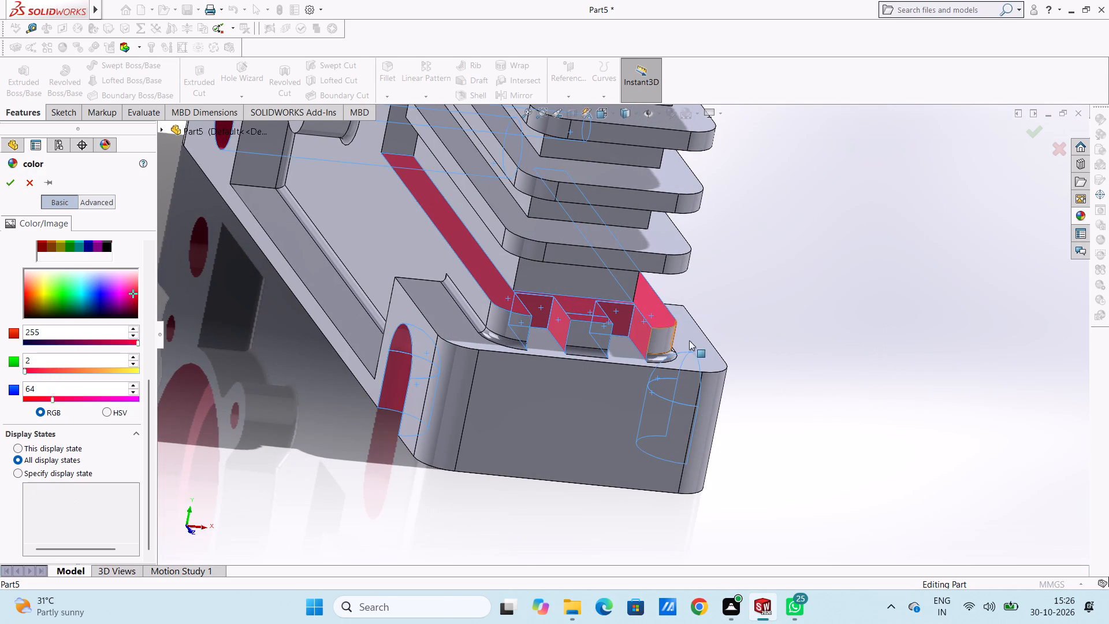
Color red the core's end face below the lowest full fin, plus that fin's long side edge, end face and rounded corners.
middle_drag(709, 332, 650, 304)
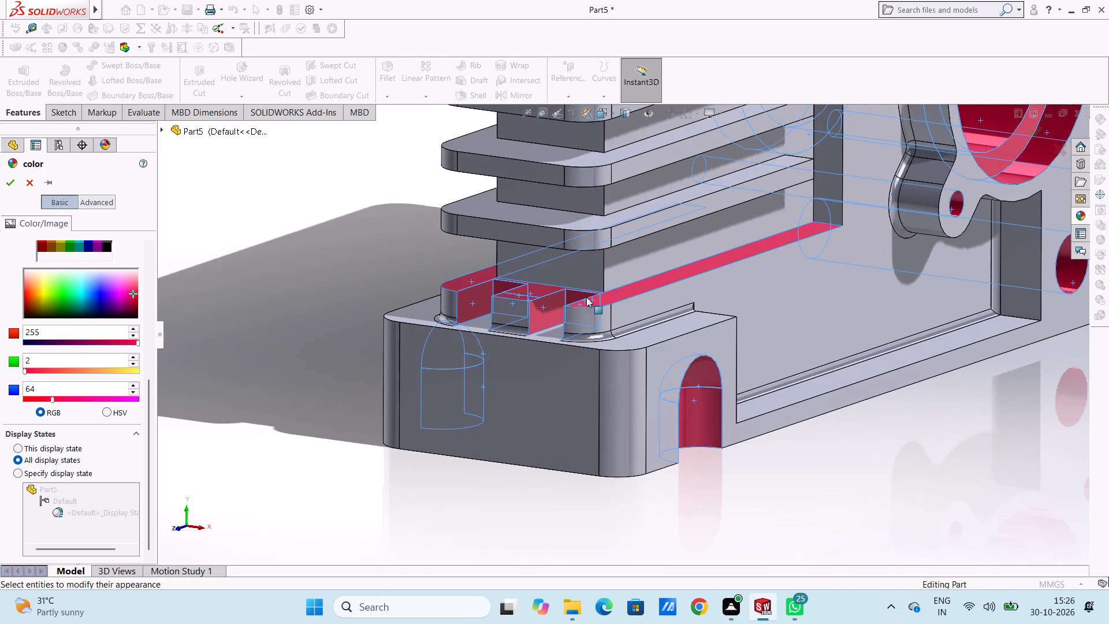
click(552, 274)
click(641, 270)
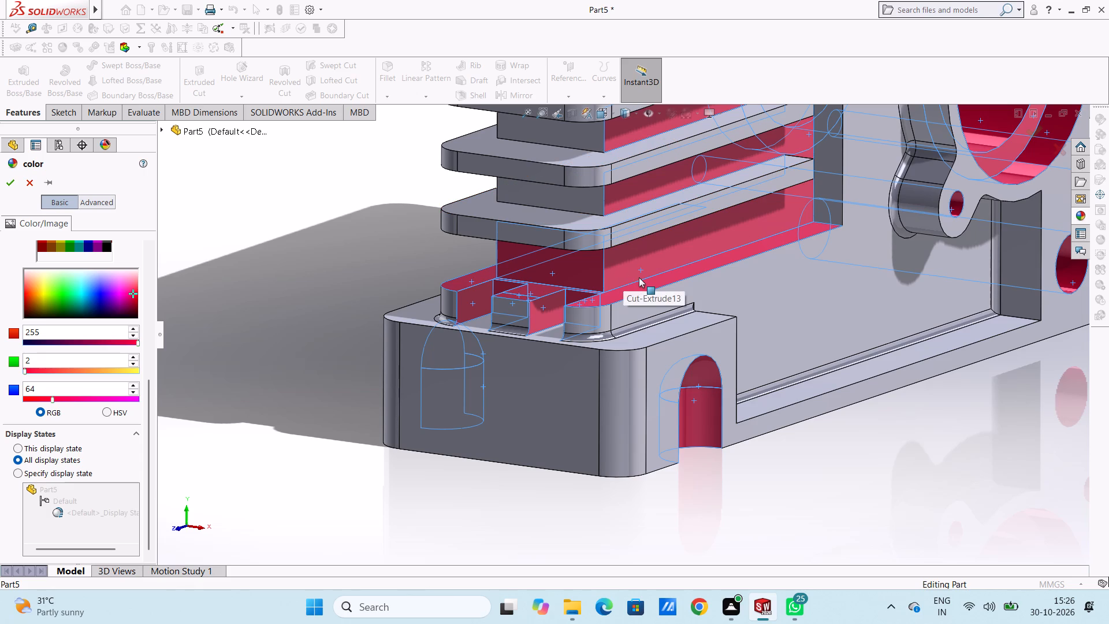
click(637, 265)
click(637, 227)
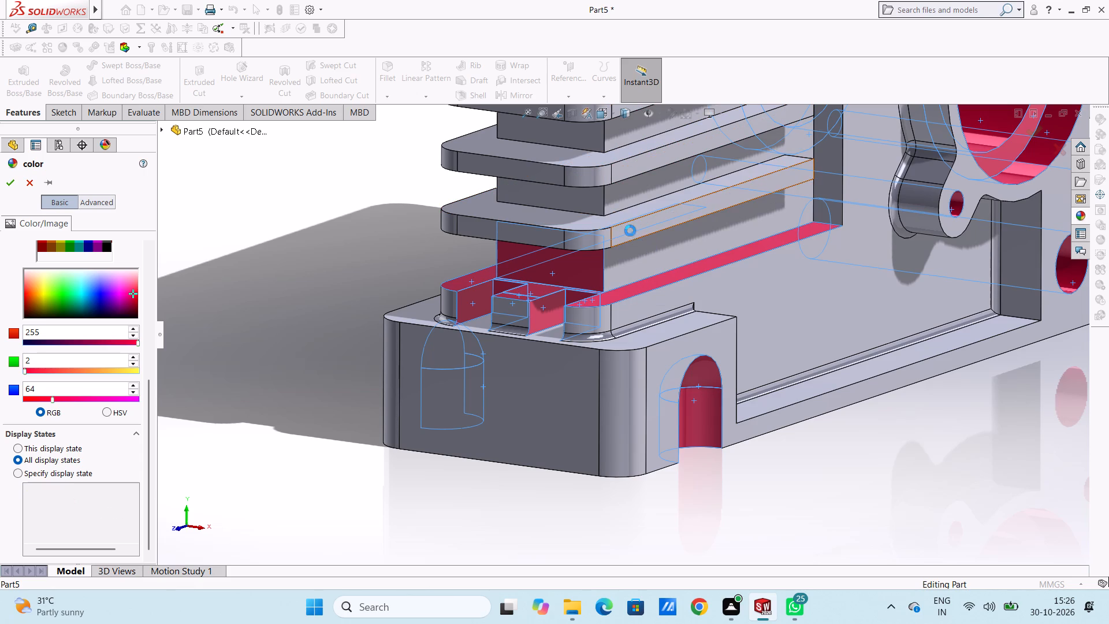
click(602, 242)
click(552, 243)
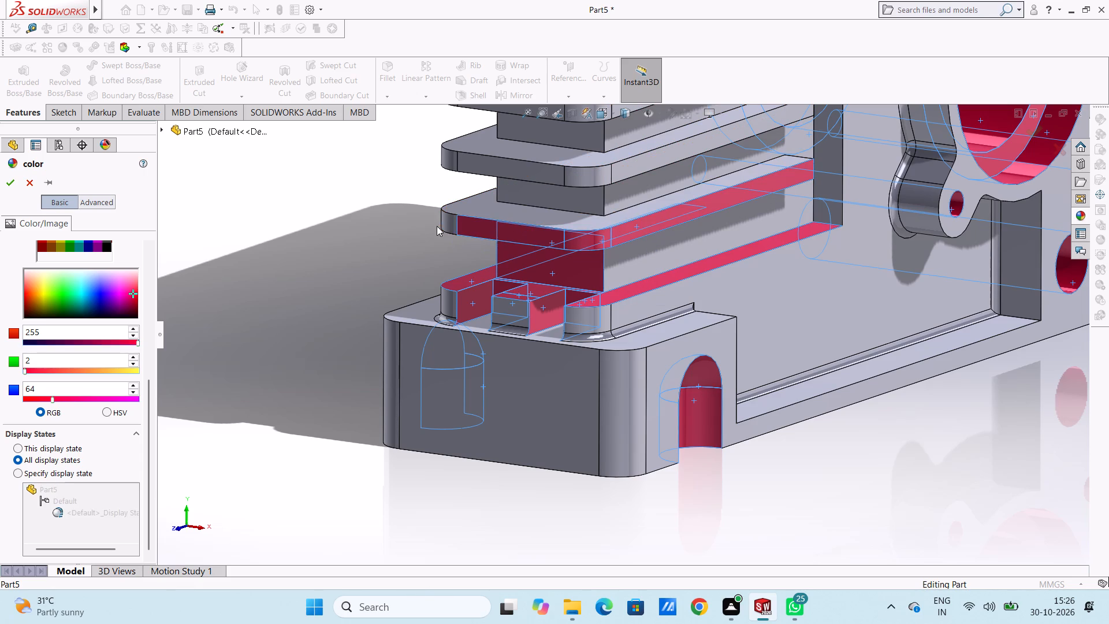
click(444, 224)
Add the middle fin's end face, rounded corners and long side edge to the red faces.
click(449, 159)
click(474, 158)
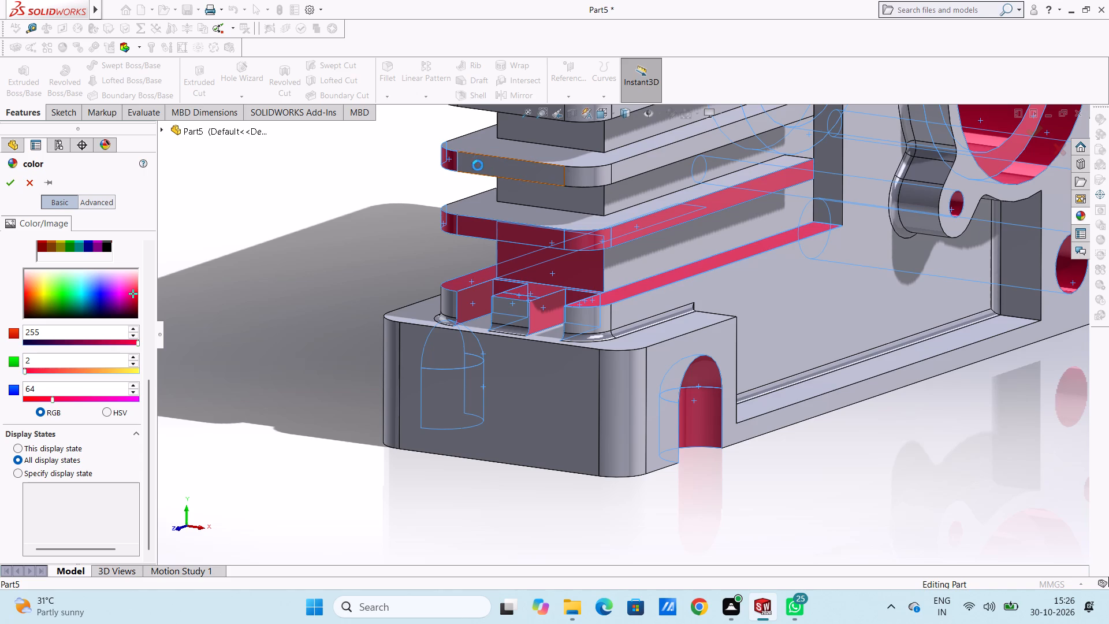
click(592, 178)
click(632, 170)
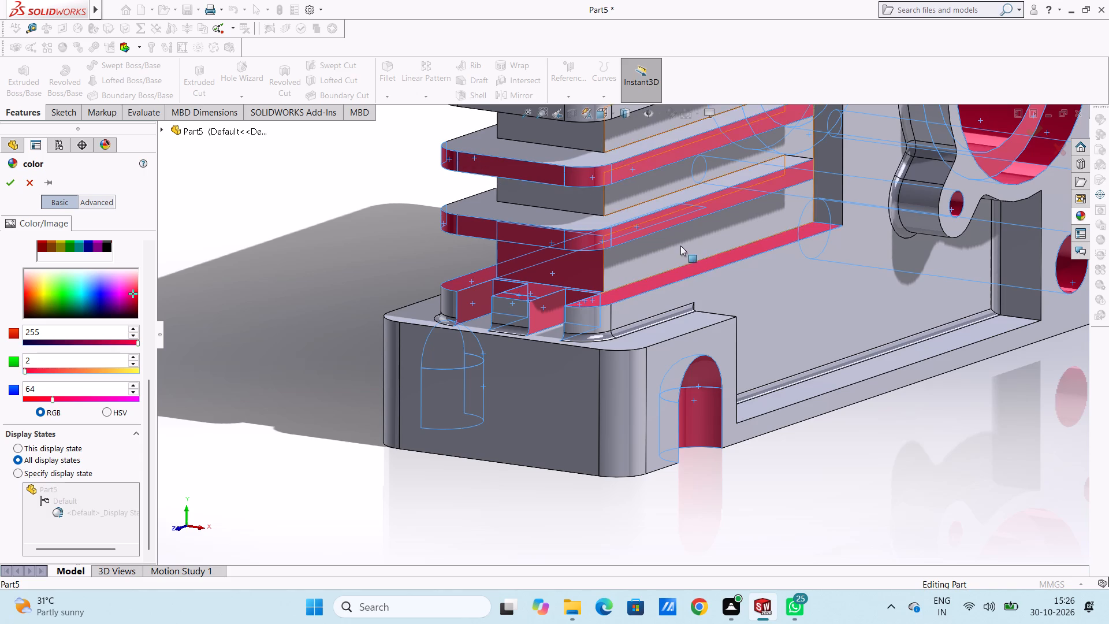
Add the uppermost fin's long side edge, rounded corners, end face and top face to the red faces.
scroll(680, 246, up, 4)
click(634, 224)
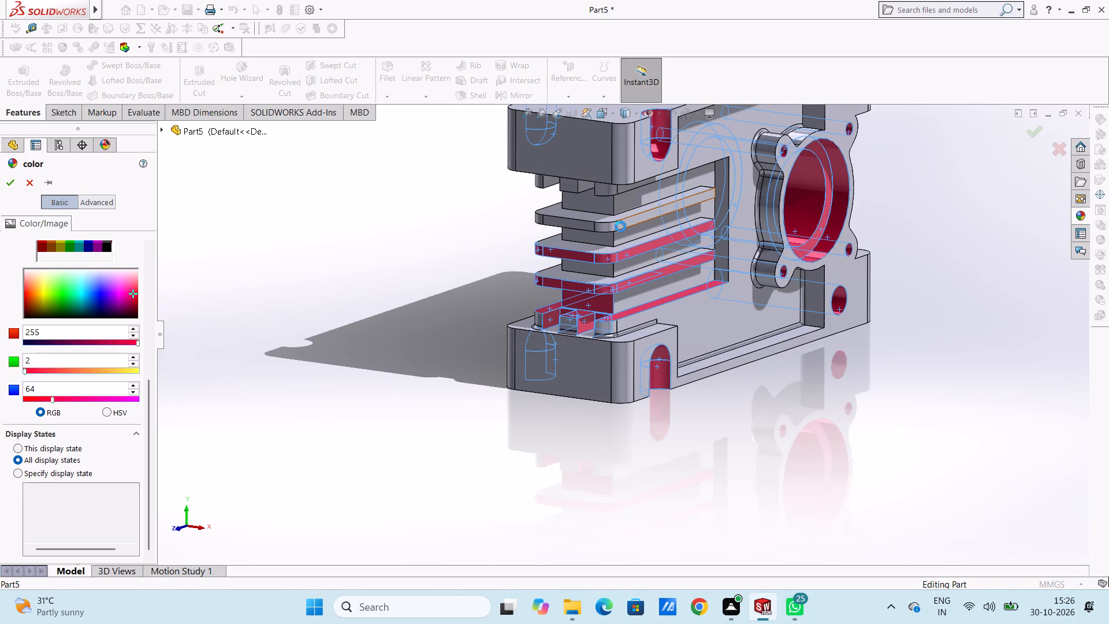
click(609, 229)
click(579, 224)
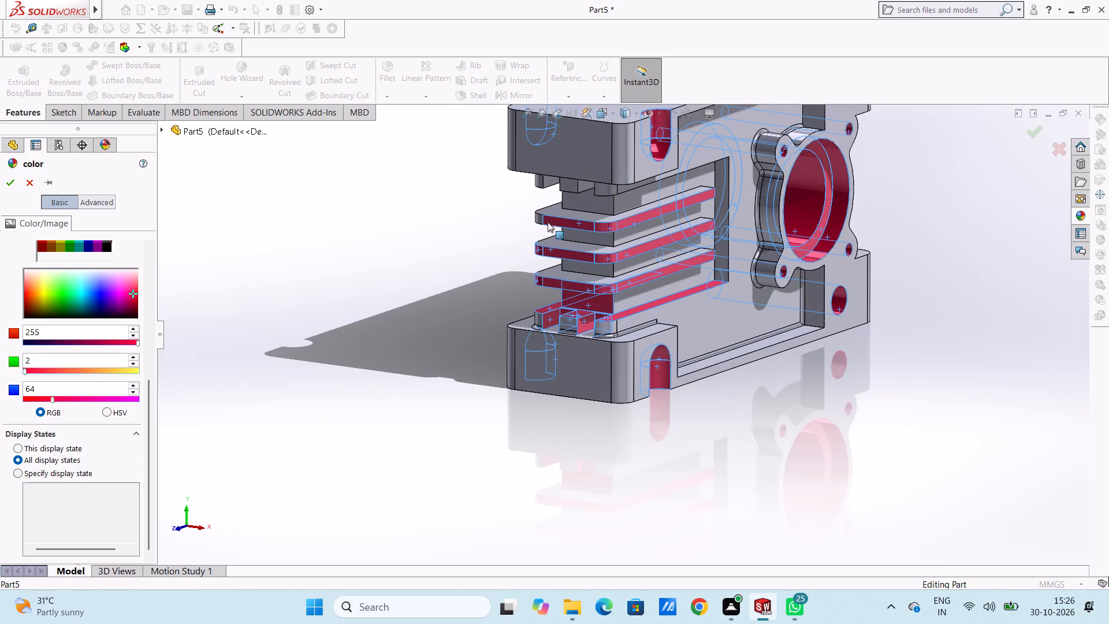
click(539, 220)
click(547, 214)
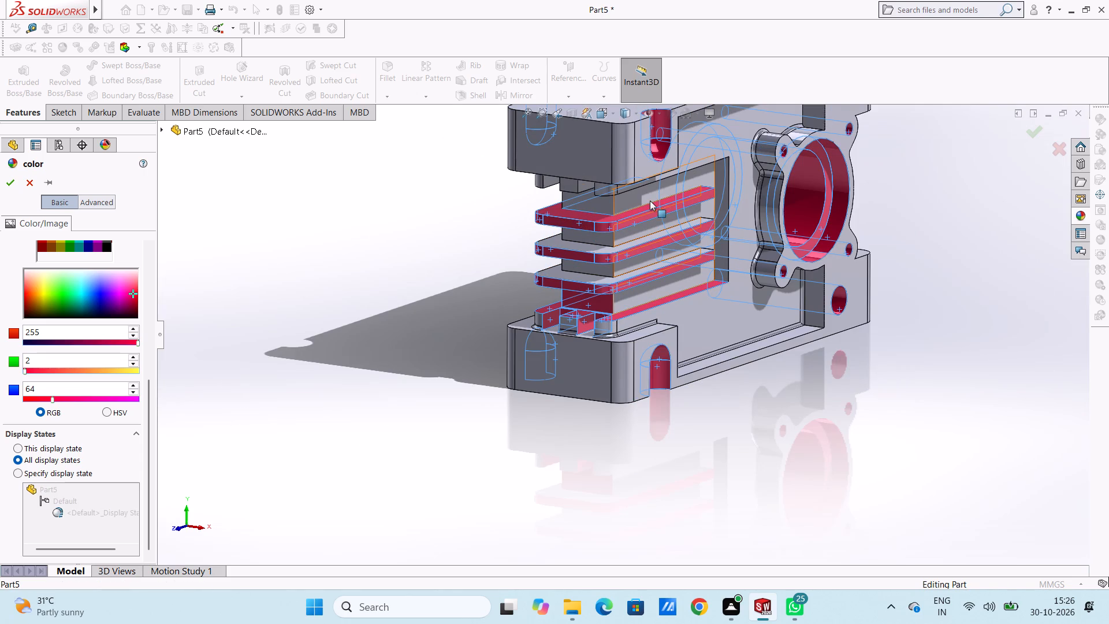
Add the inner end wall and the upper wall of the recess around the fins to the red faces.
scroll(697, 257, down, 1)
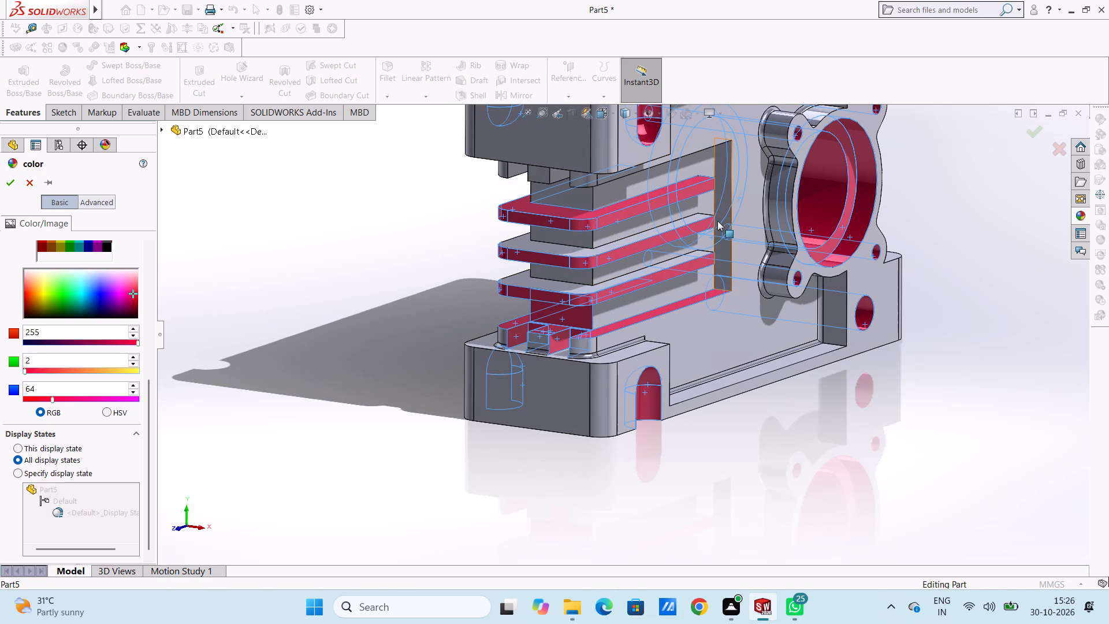
click(719, 220)
middle_drag(723, 236, 717, 157)
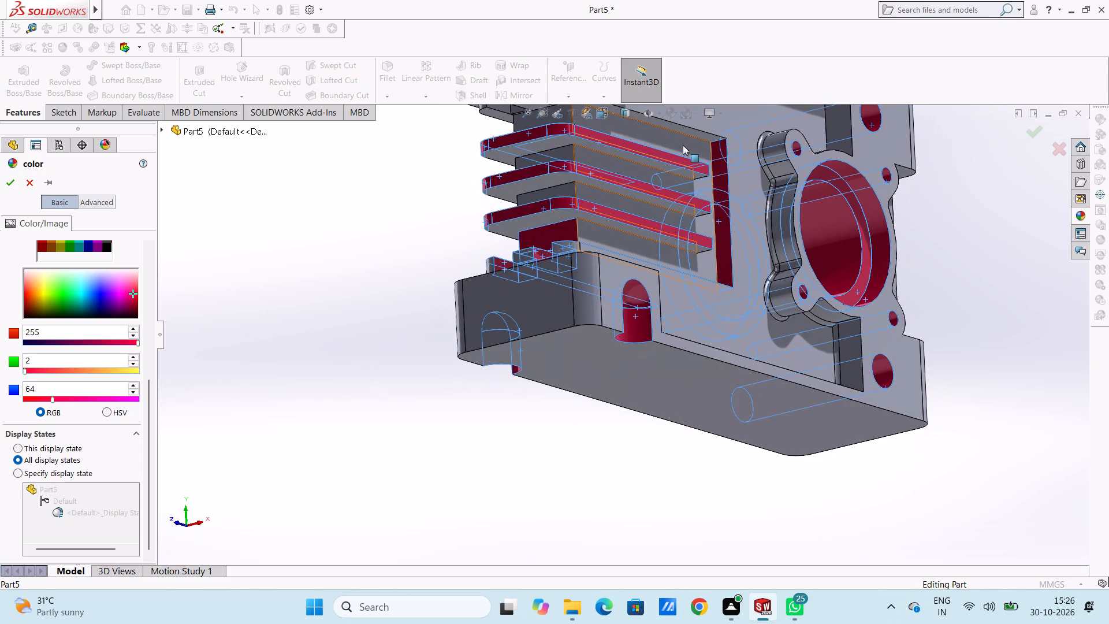
click(685, 129)
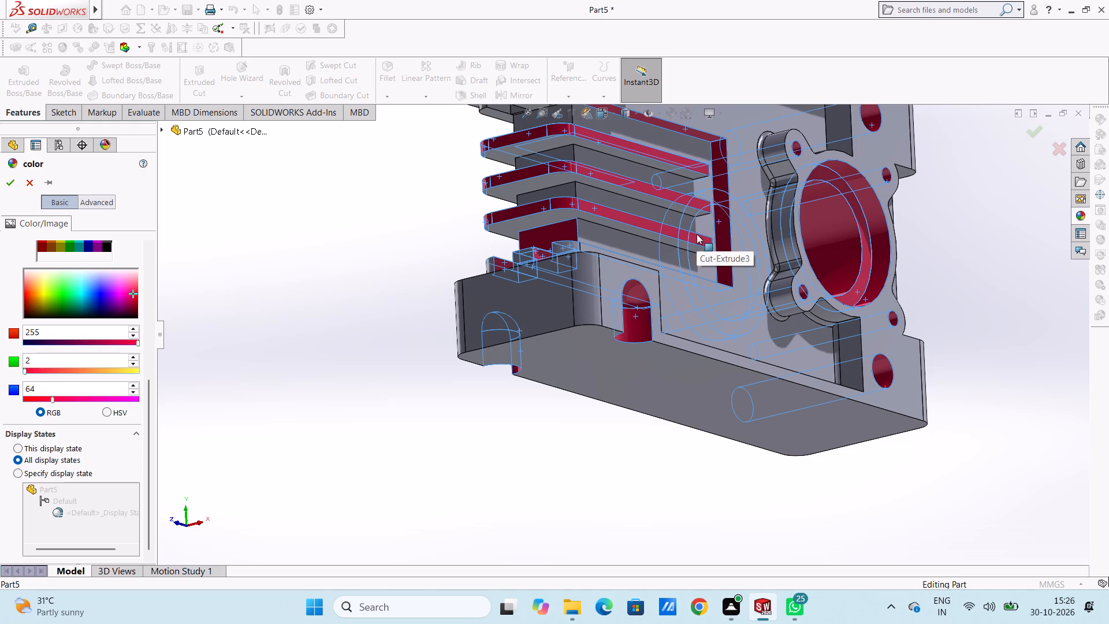
Add the core's end face above the uppermost fin and the side walls behind the fins on both sides to the red faces.
scroll(710, 243, up, 2)
middle_drag(601, 248, 609, 311)
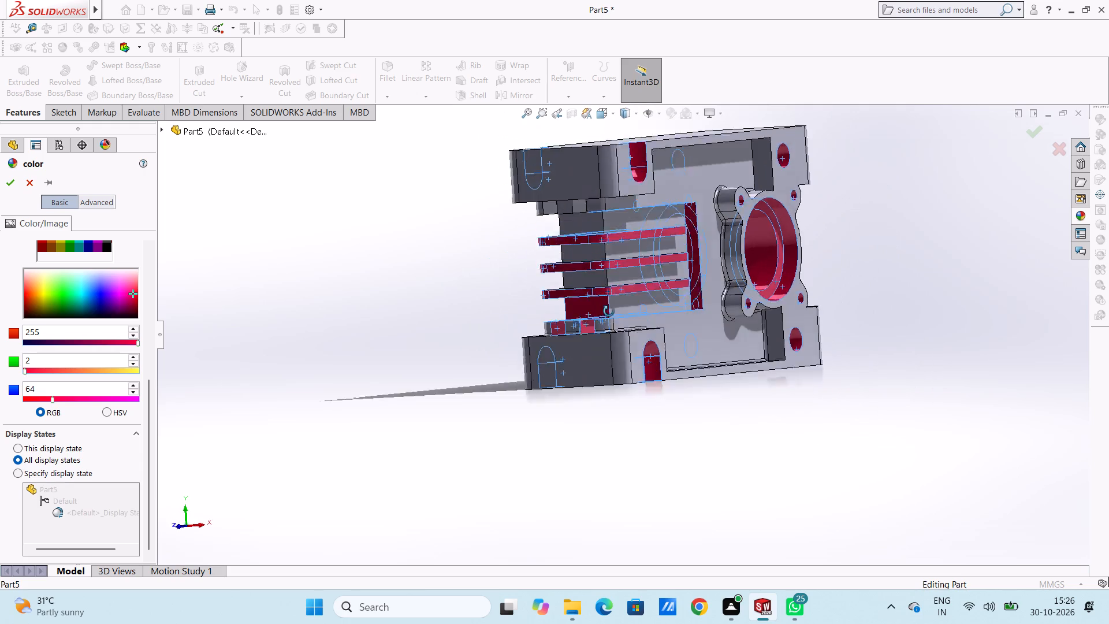
middle_drag(609, 311, 580, 302)
click(567, 228)
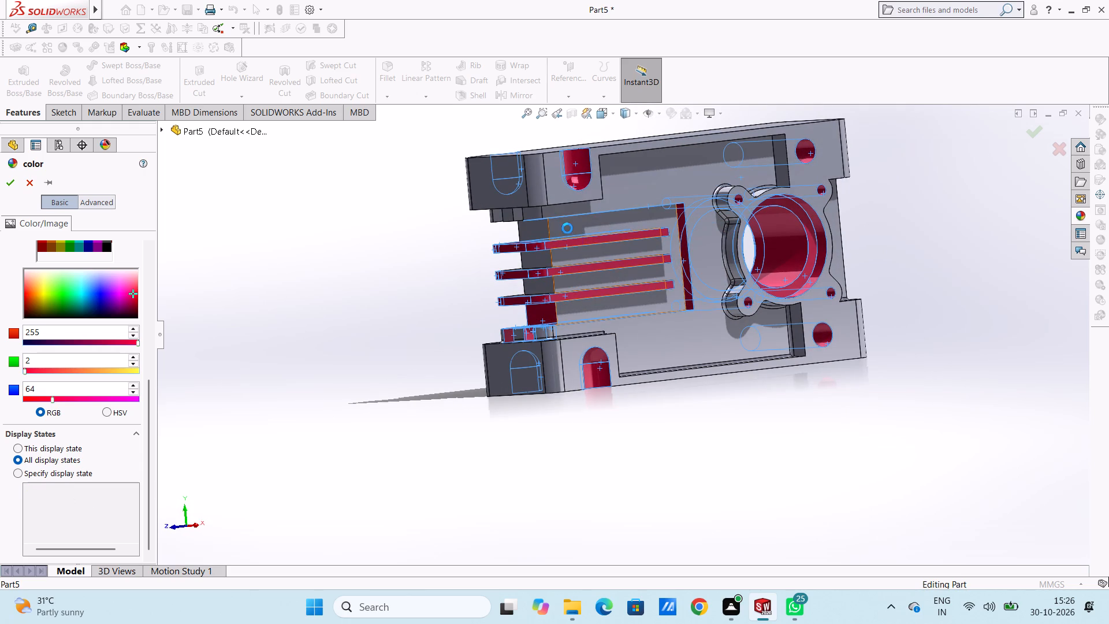
click(567, 228)
click(535, 233)
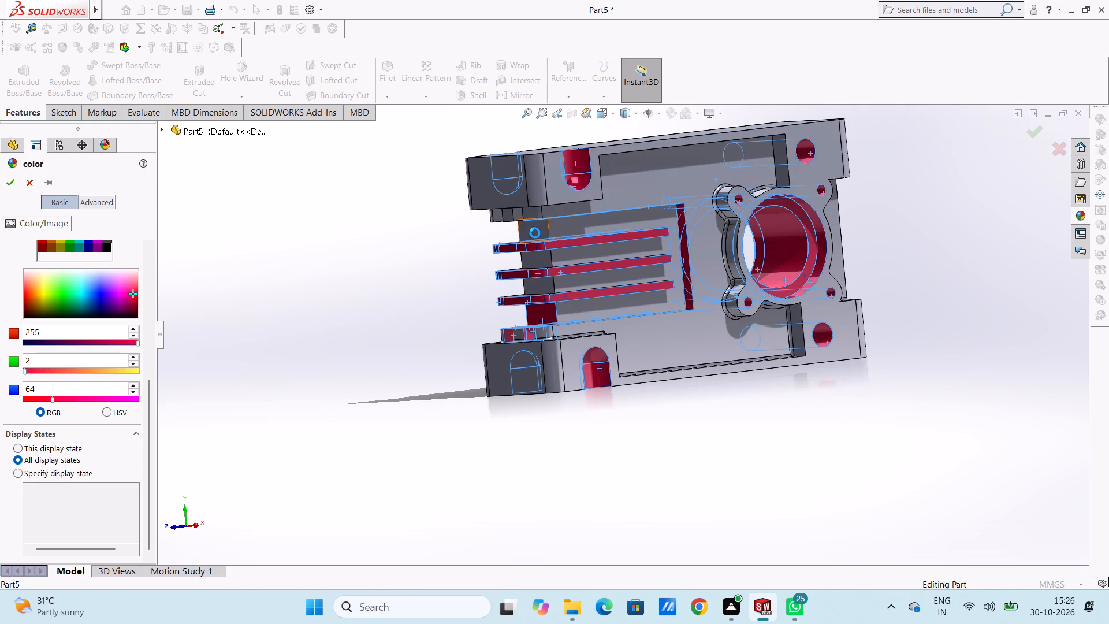
click(598, 222)
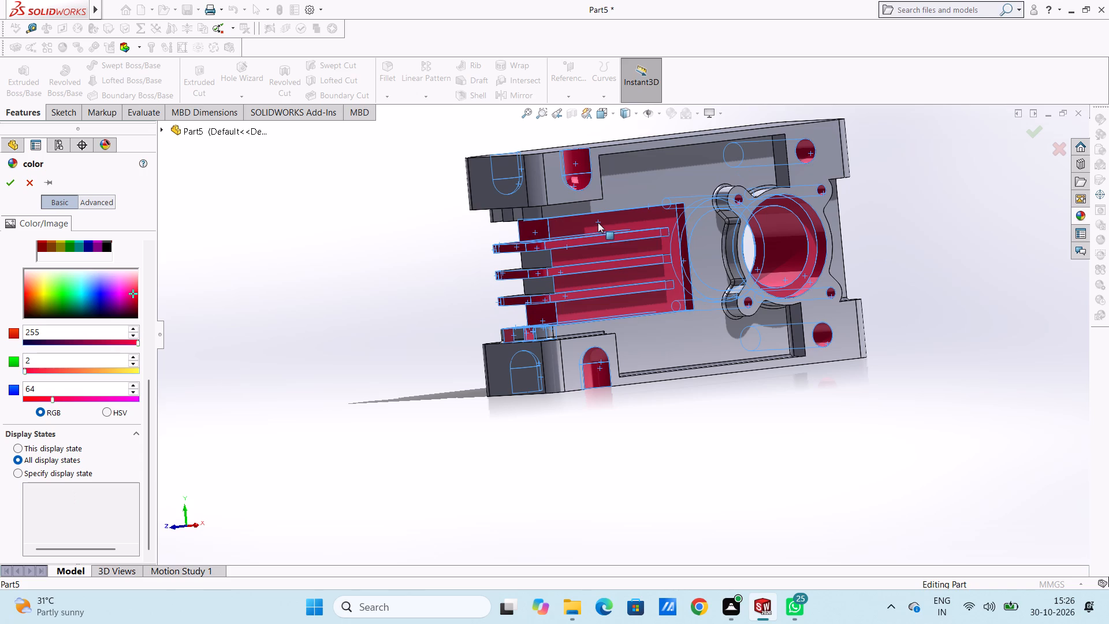
middle_drag(603, 222, 753, 218)
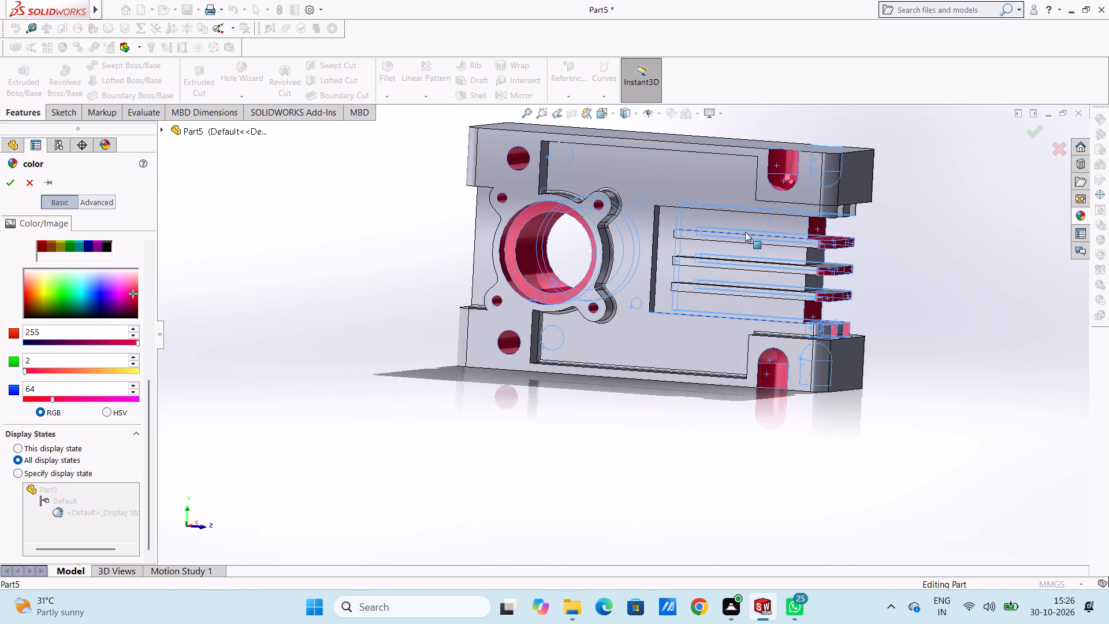
click(750, 216)
Remove the long side edge faces of the three fins from the red faces.
middle_drag(896, 270, 772, 263)
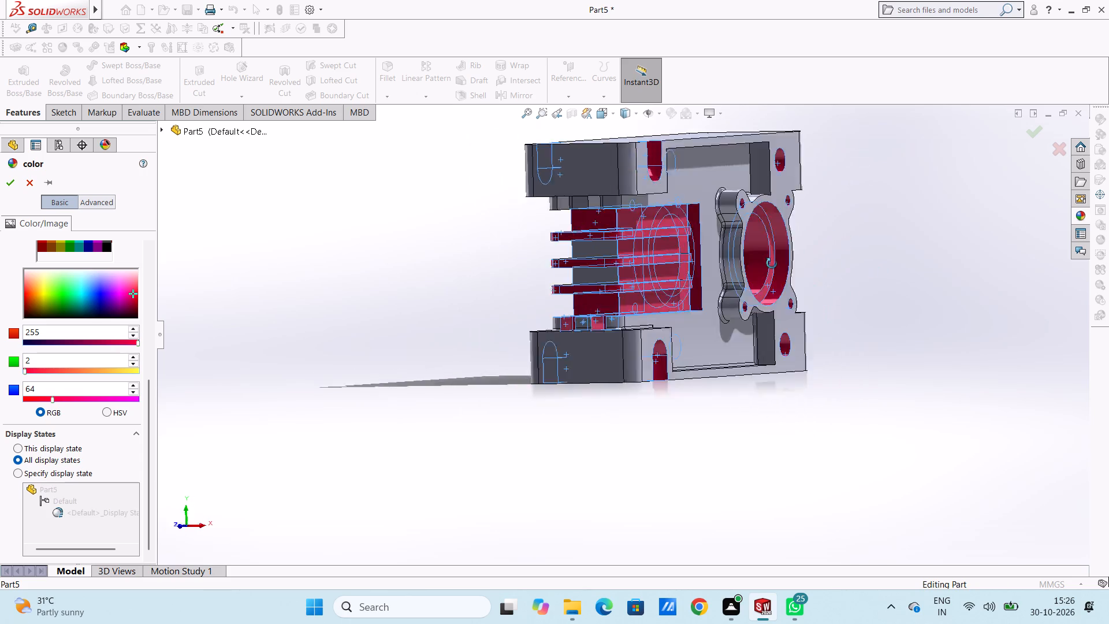
middle_drag(772, 263, 725, 289)
click(538, 250)
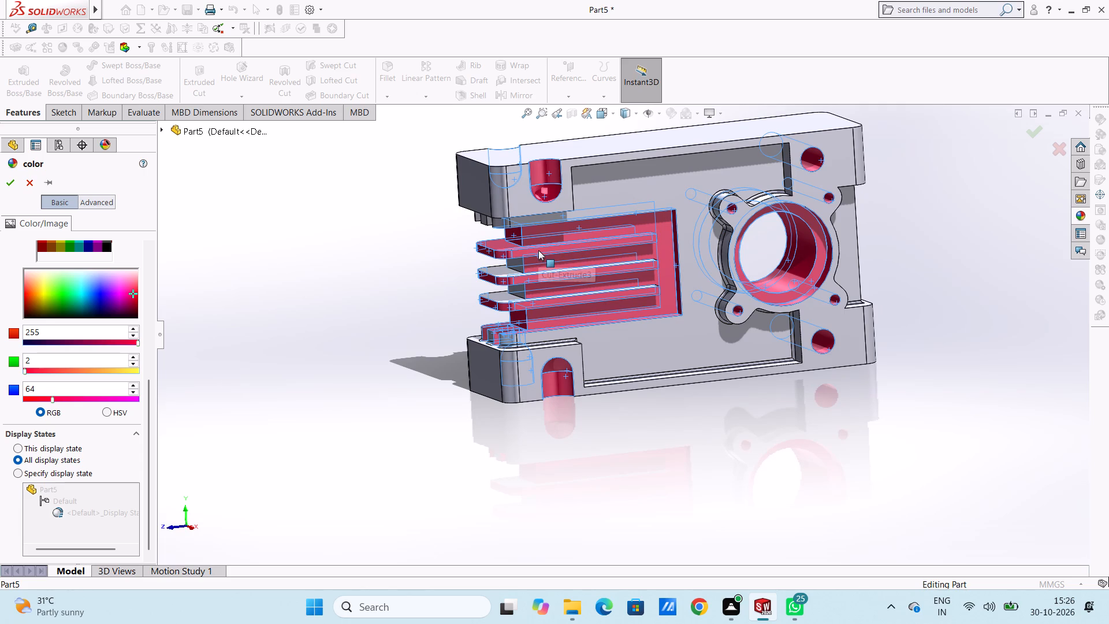
click(542, 274)
click(560, 304)
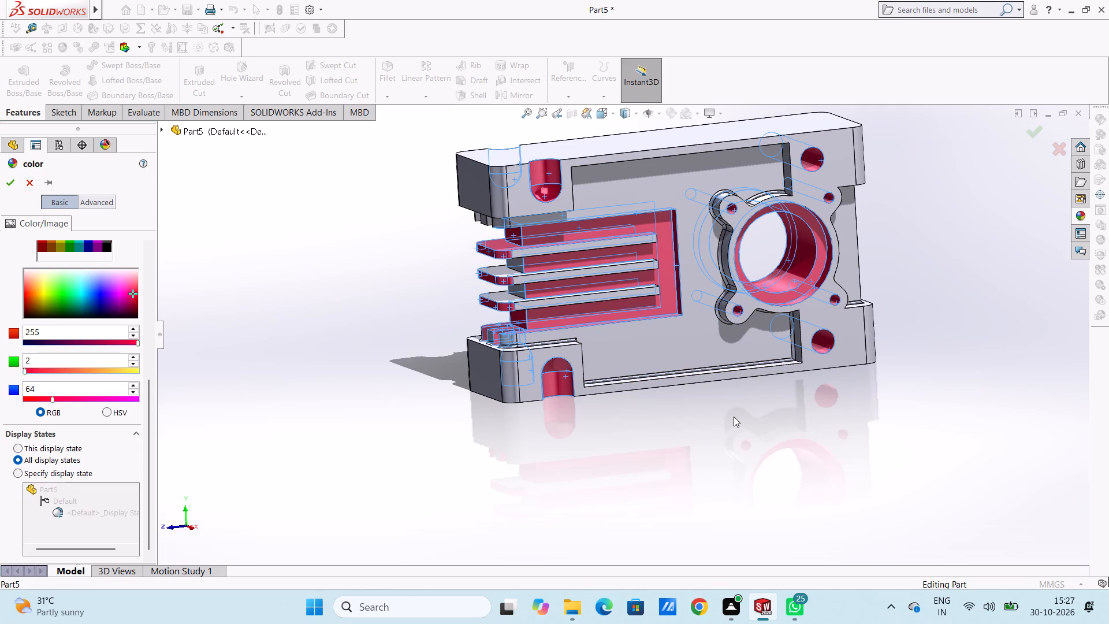
Add the top faces of the middle and lowest fins and the core's end faces between the fins to the red faces.
click(498, 272)
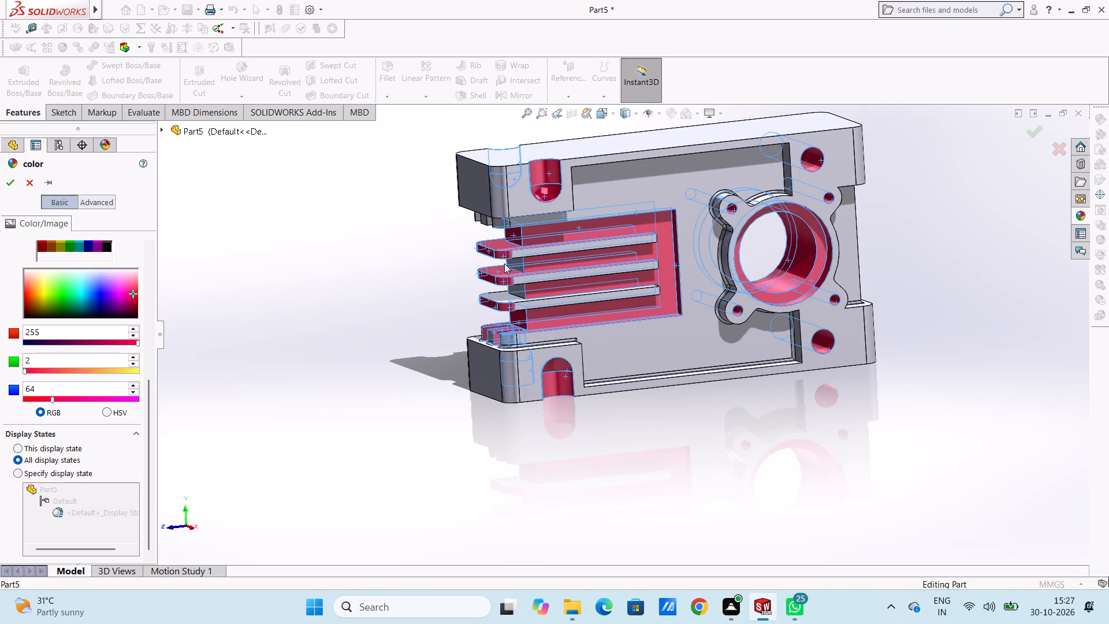
click(508, 299)
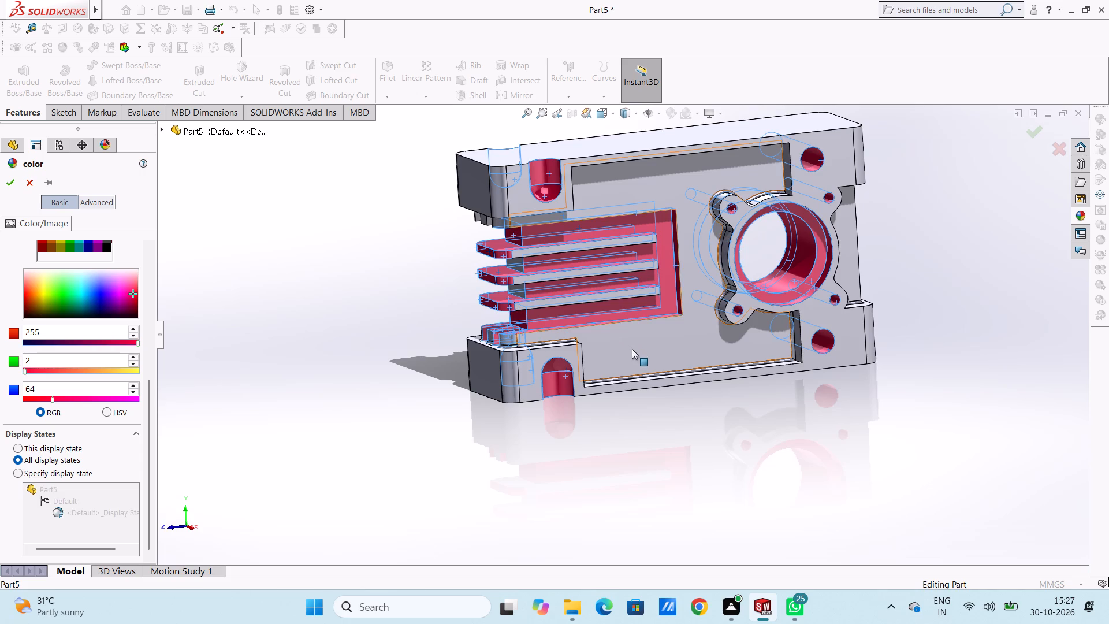
middle_drag(632, 349, 693, 296)
click(600, 264)
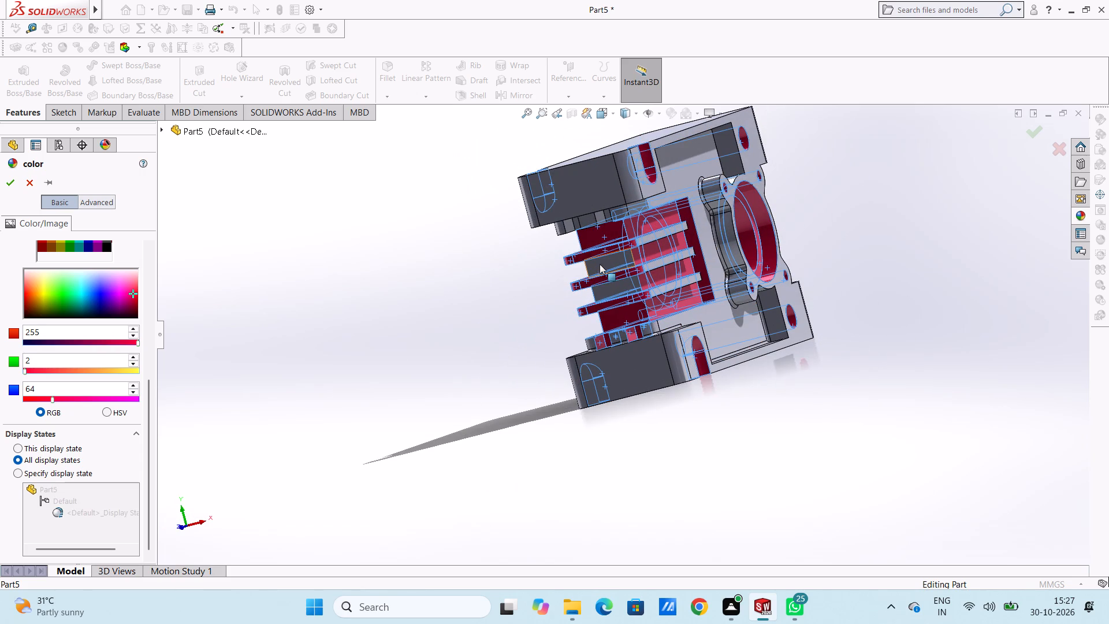
click(598, 294)
Add the undersides of all three fins to the red faces.
middle_drag(760, 320, 828, 288)
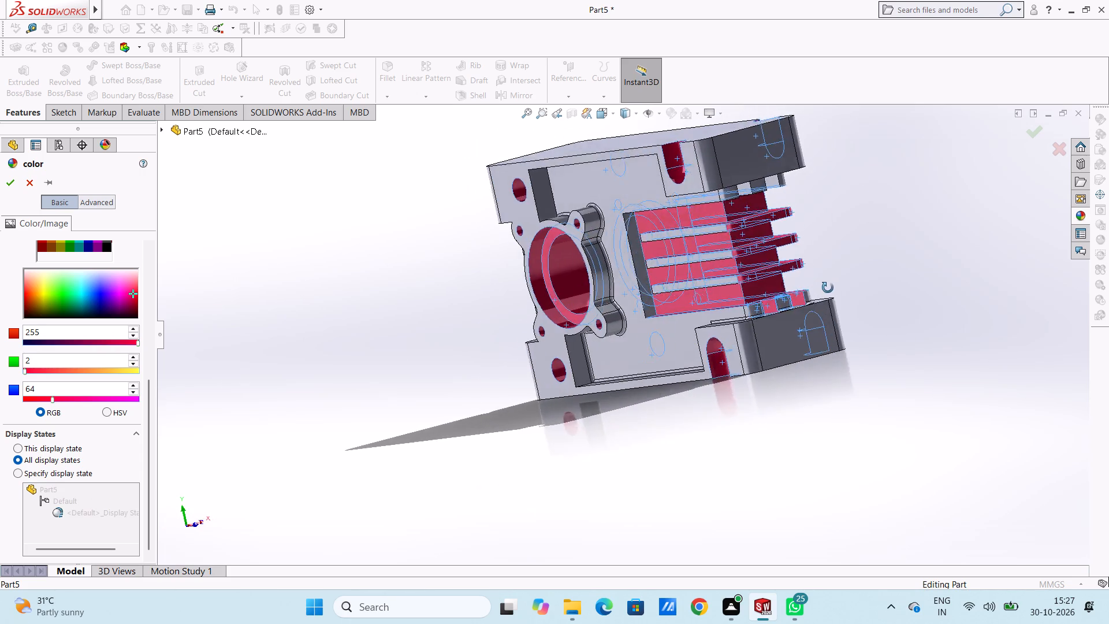
middle_drag(828, 288, 695, 340)
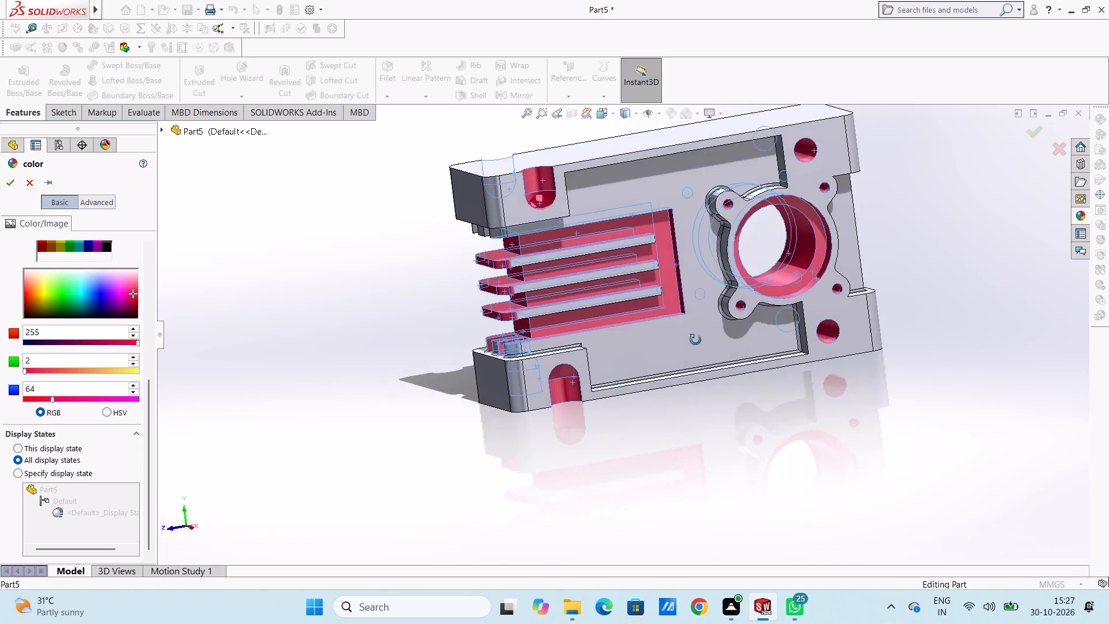
middle_drag(695, 340, 693, 235)
click(497, 265)
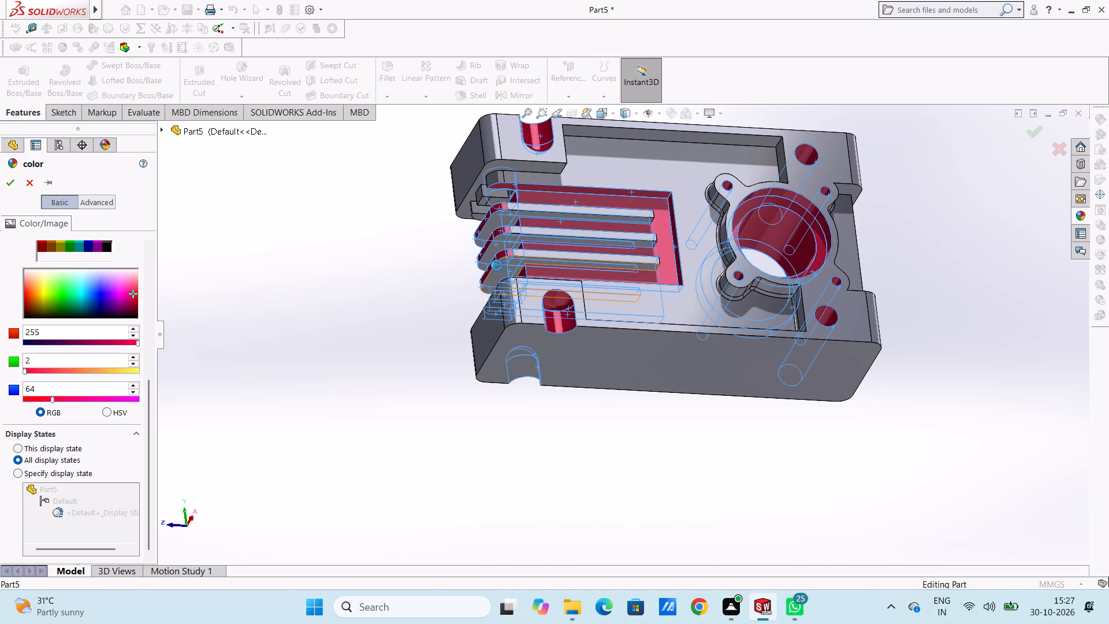
click(497, 246)
click(496, 214)
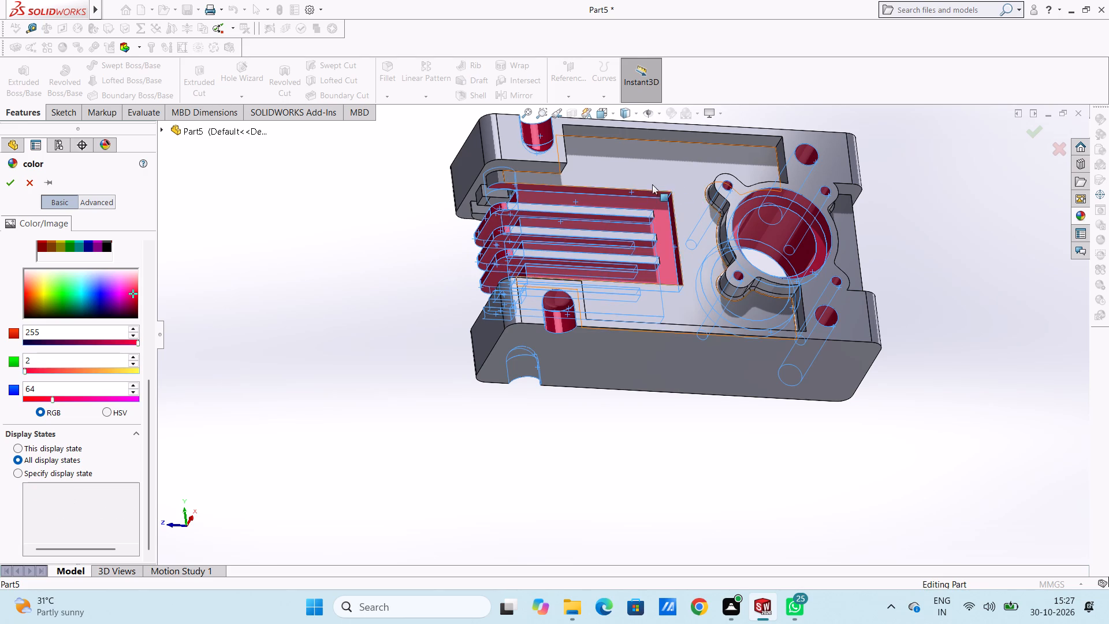
Examine the block from all sides to check which faces are colored red.
middle_drag(688, 191, 728, 361)
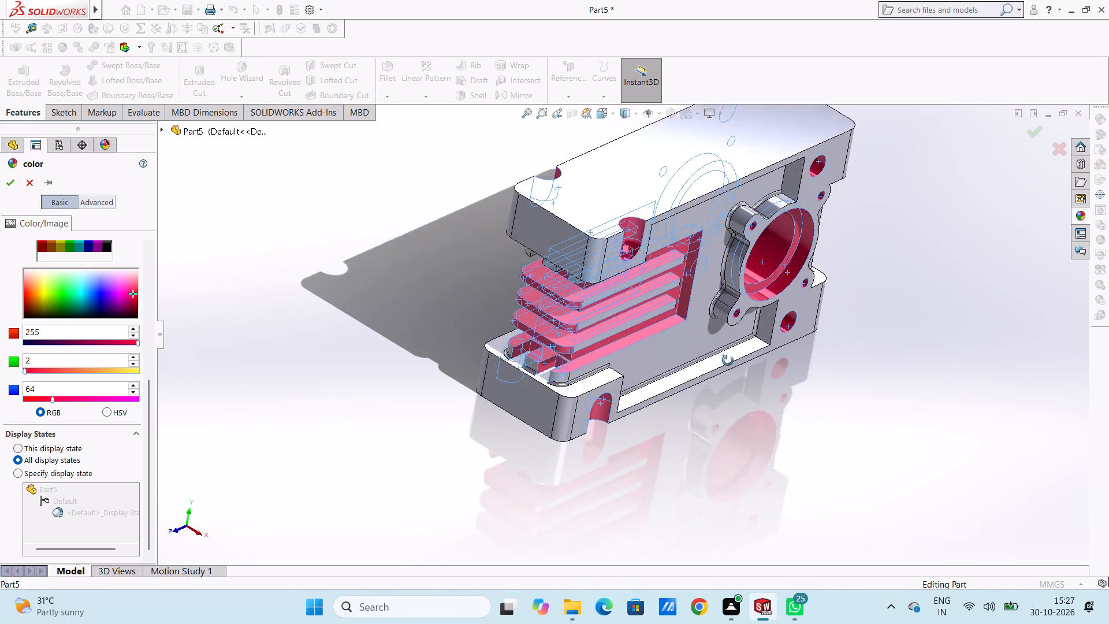
middle_drag(728, 361, 799, 314)
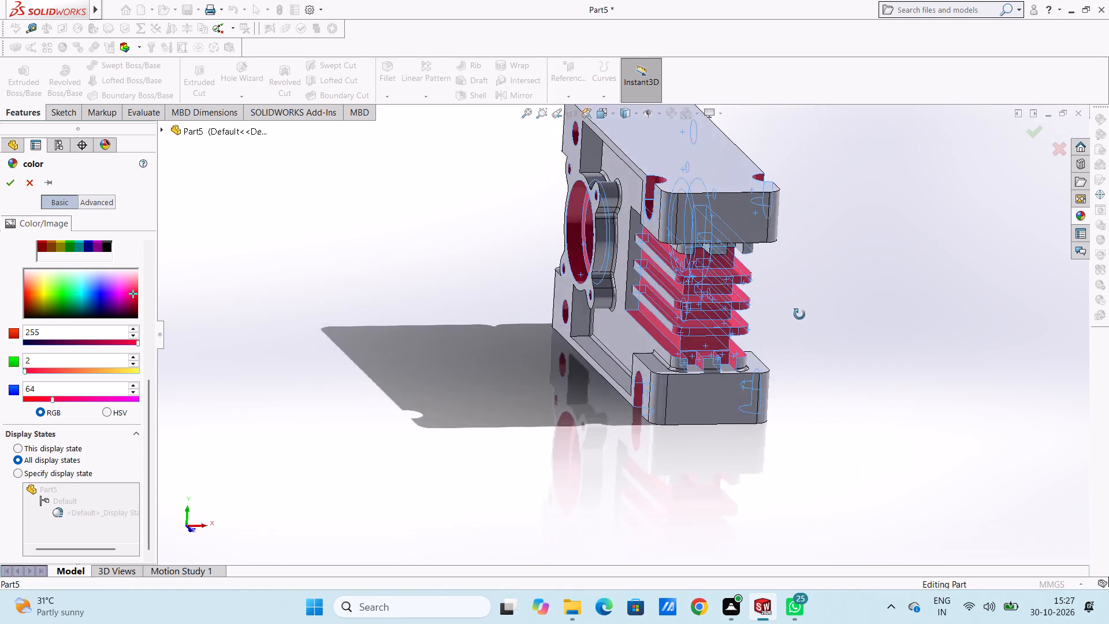
middle_drag(799, 314, 862, 263)
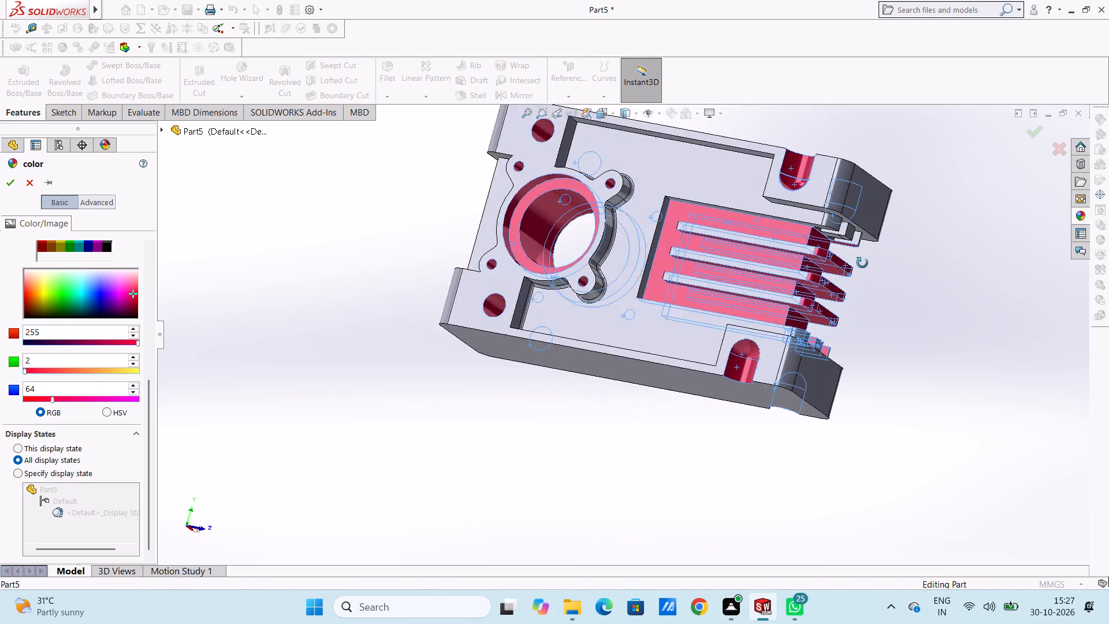
middle_drag(862, 263, 703, 172)
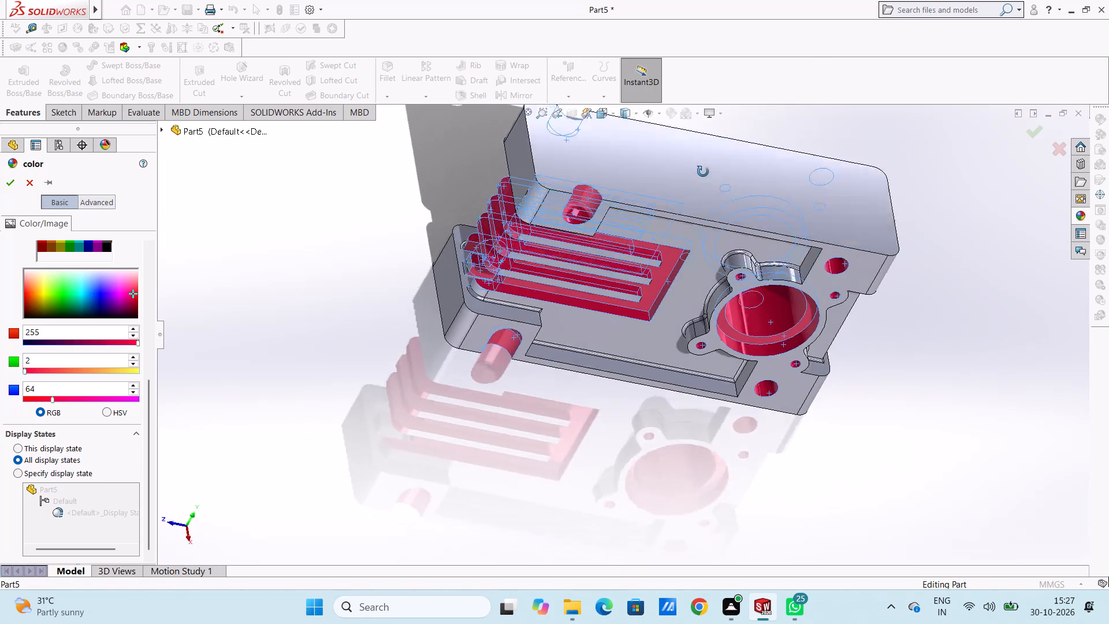
middle_drag(703, 172, 705, 177)
middle_drag(590, 428, 589, 291)
middle_drag(617, 424, 711, 311)
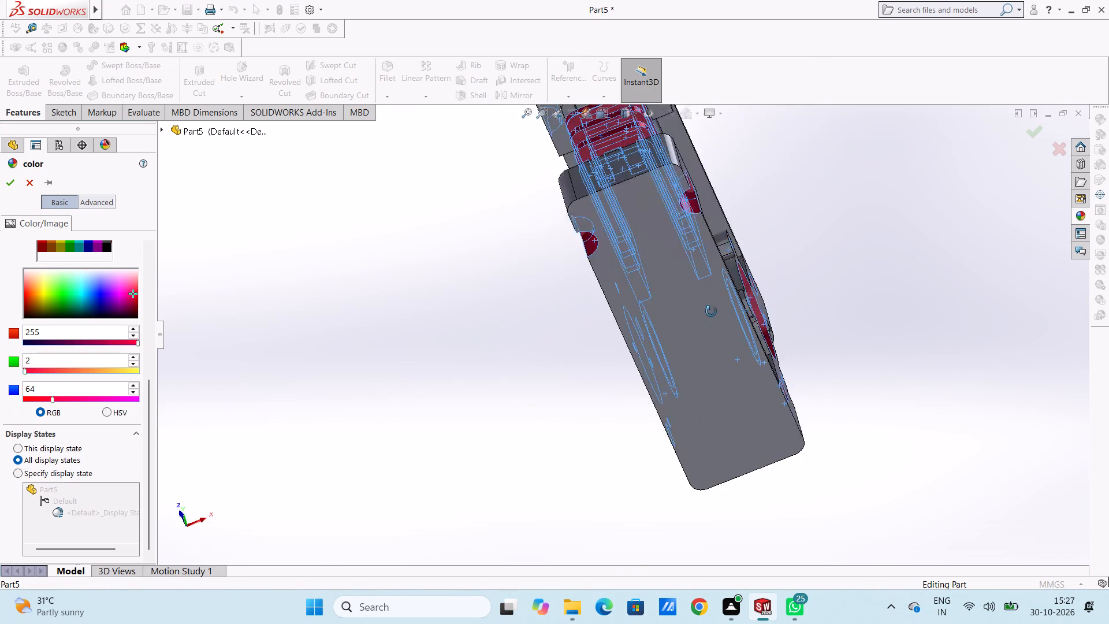
middle_drag(711, 311, 627, 575)
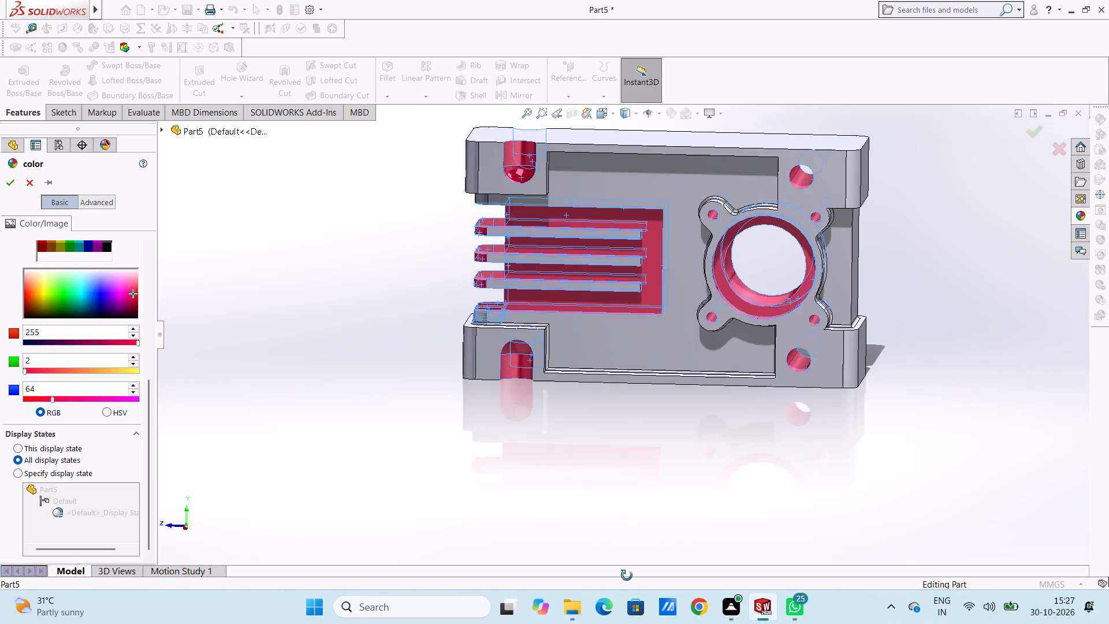
middle_drag(627, 575, 626, 575)
Apply the red color to the selected faces.
click(14, 184)
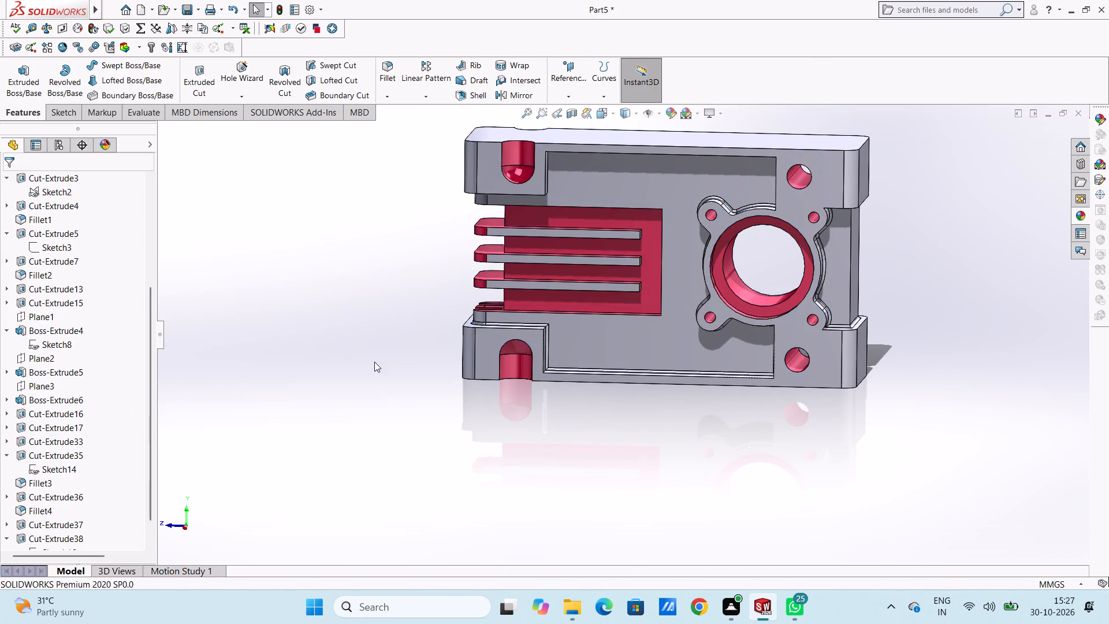
Examine the colored block's fins, notches and holes from several angles.
scroll(375, 362, up, 2)
middle_drag(372, 388, 446, 322)
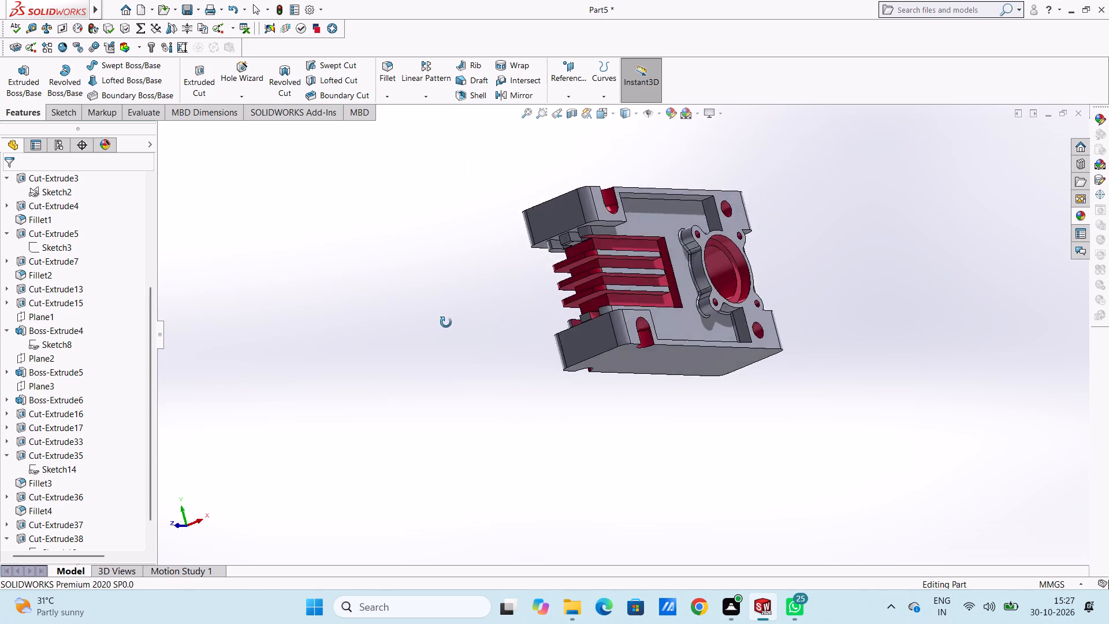
middle_drag(446, 322, 370, 343)
middle_drag(366, 353, 403, 466)
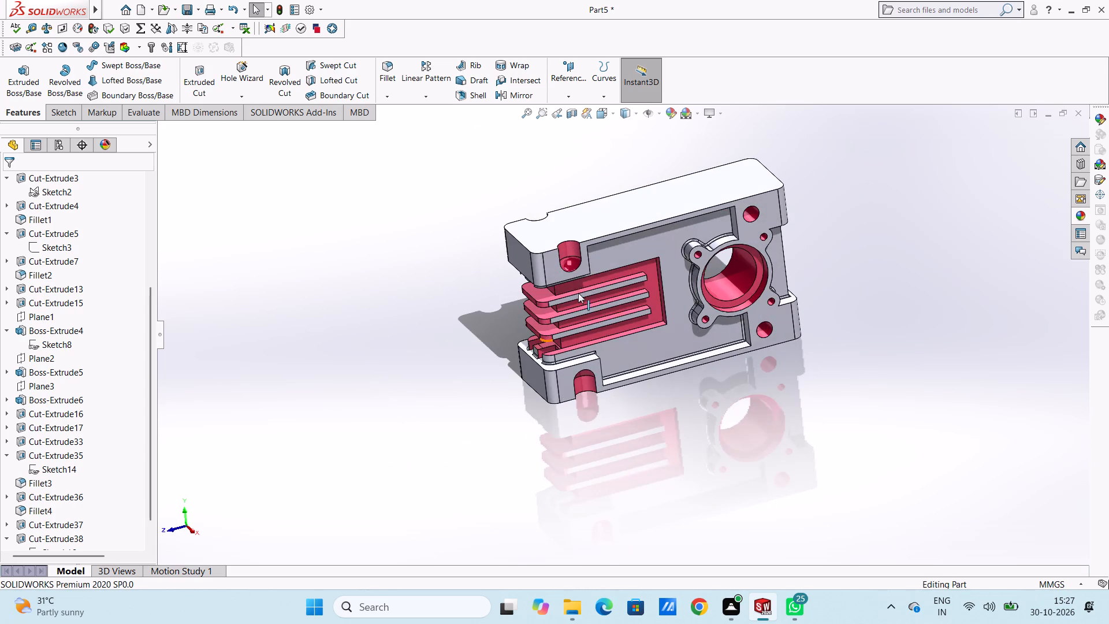
scroll(604, 234, down, 2)
middle_drag(690, 333, 691, 321)
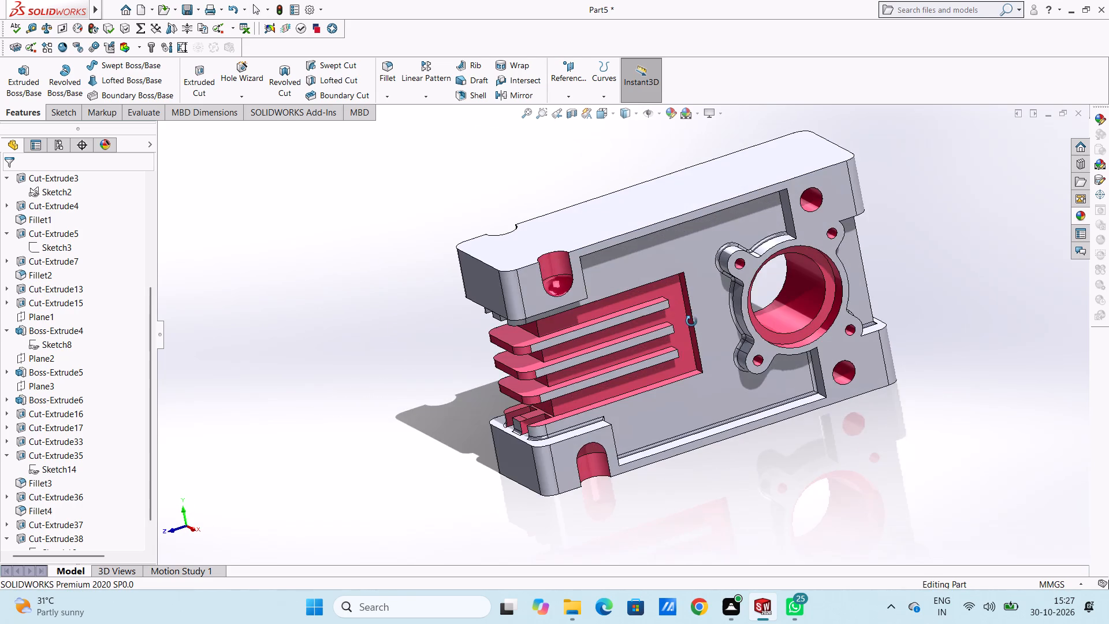
middle_drag(691, 321, 699, 320)
scroll(638, 393, up, 1)
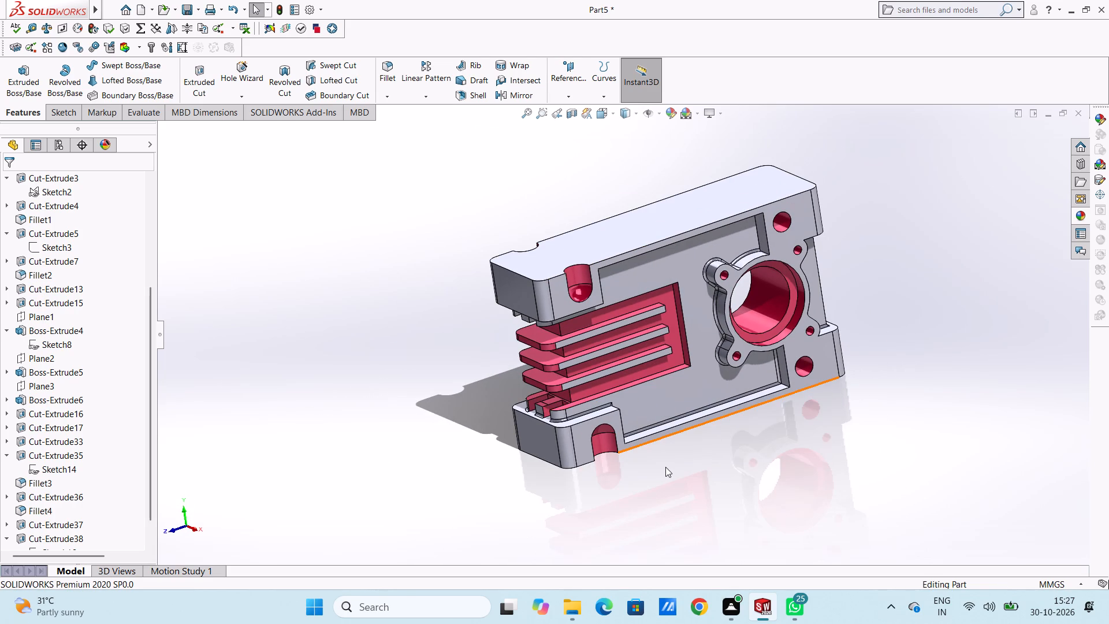
Switch to WhatsApp.
click(795, 606)
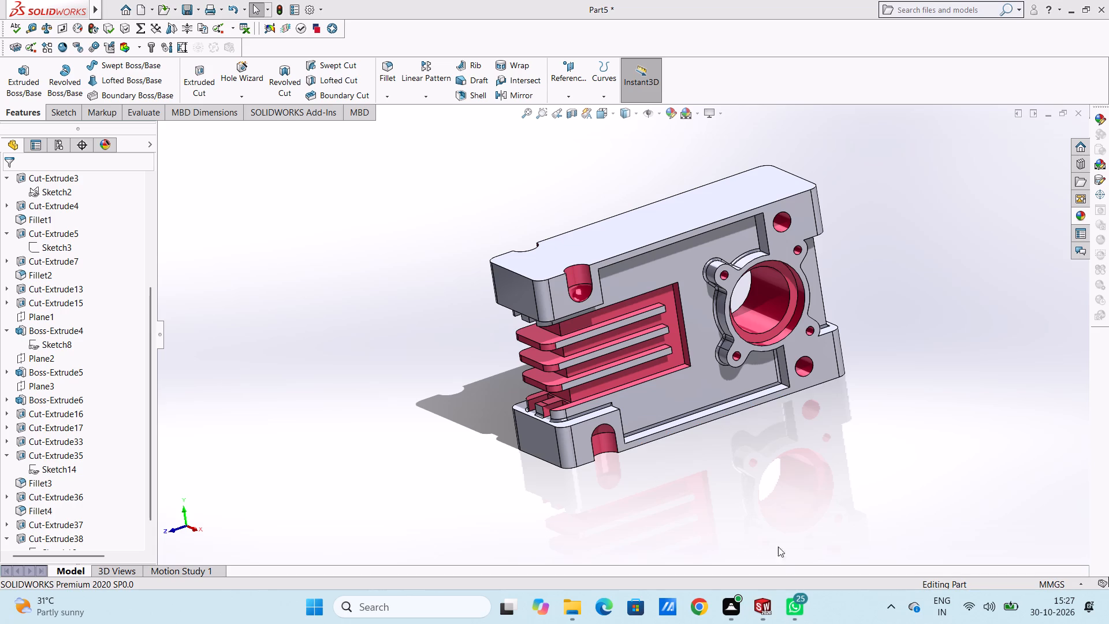
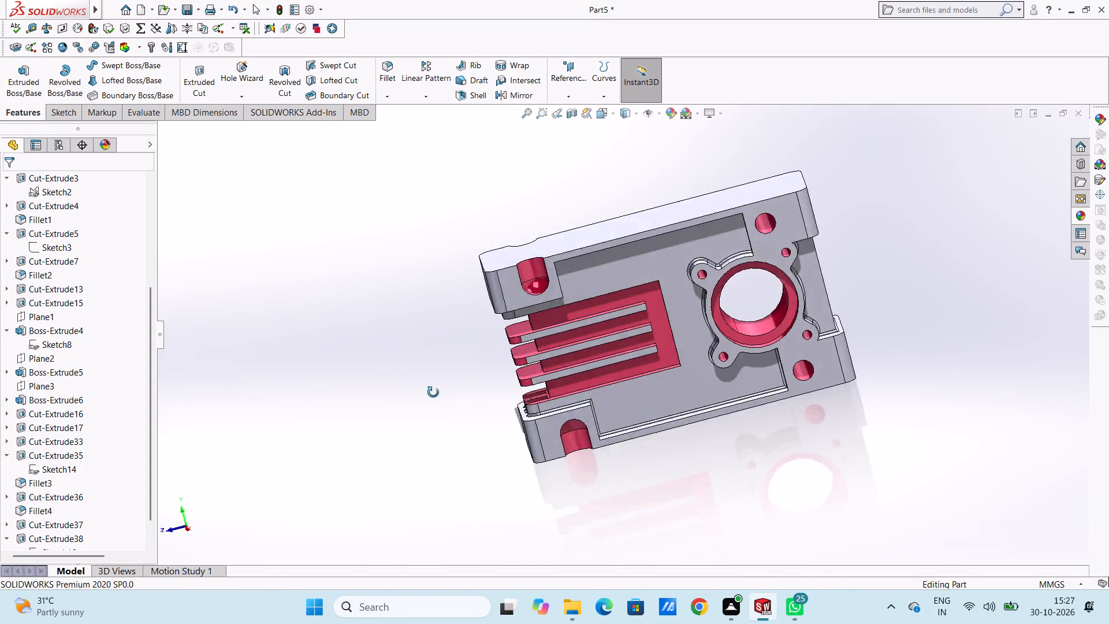
Save the part in the Documents folder as a SOLIDWORKS part named "Gearbox Bearing Housing".
middle_drag(473, 382, 431, 376)
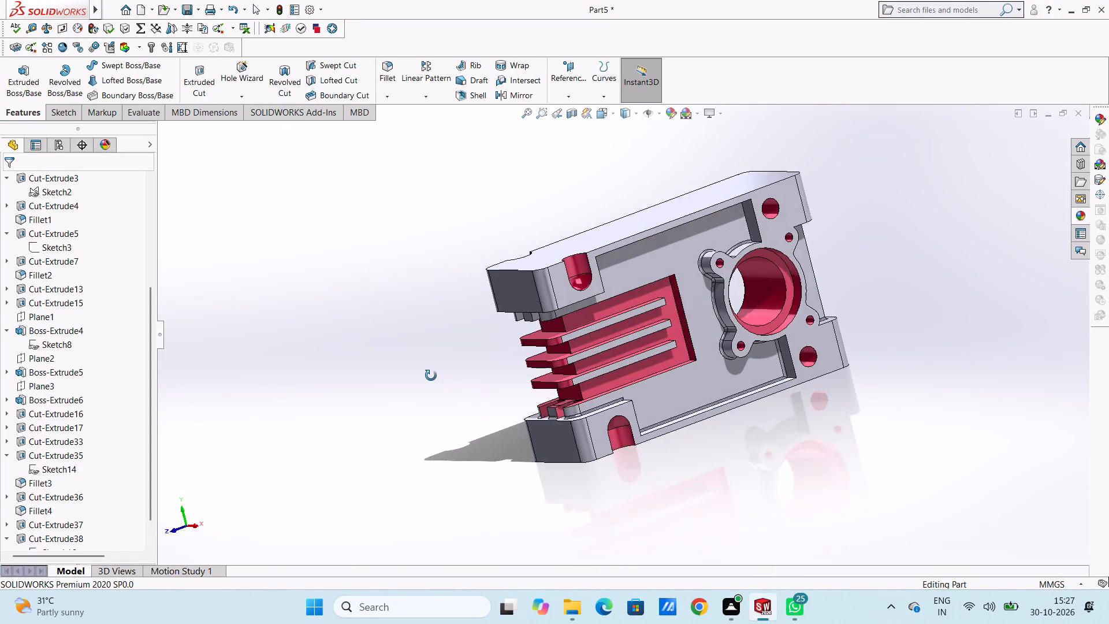
middle_drag(431, 376, 427, 376)
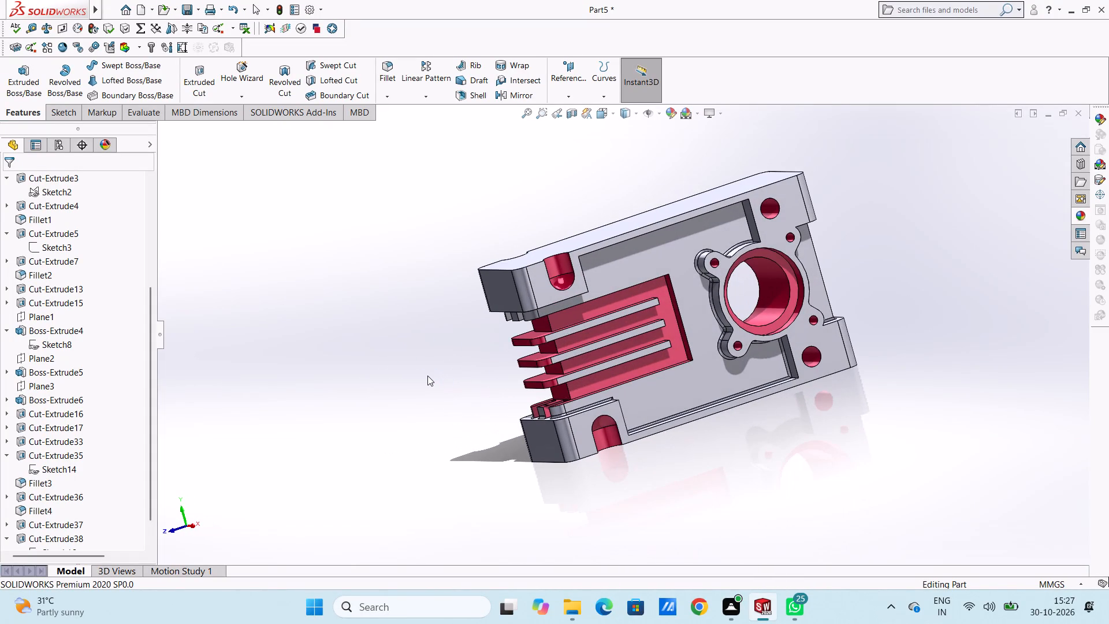
key(ctrl+s)
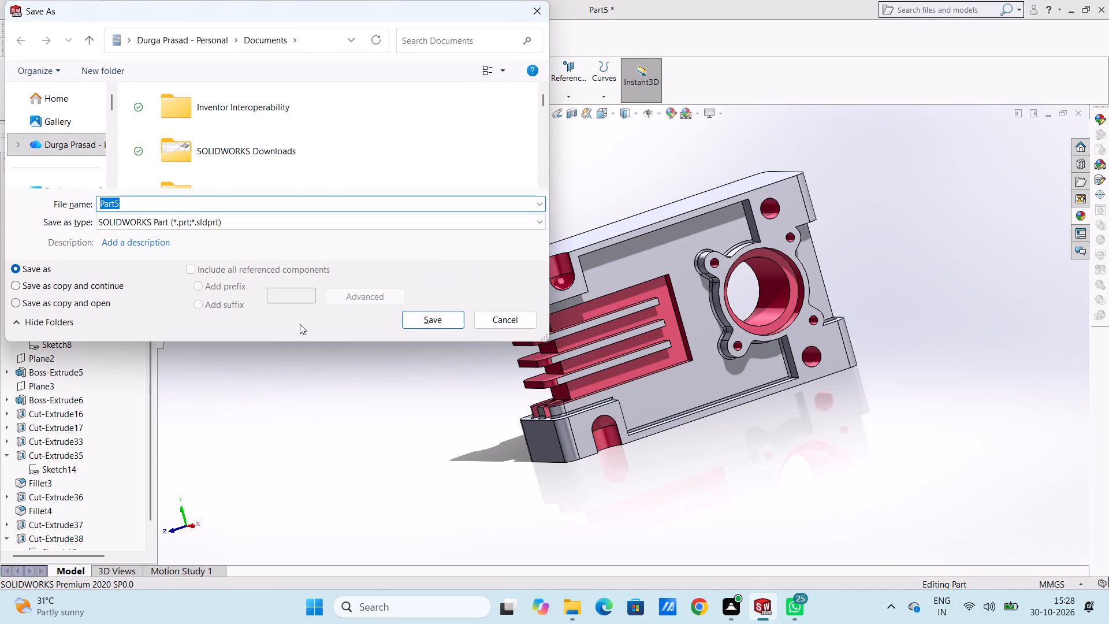
key(ctrl+v)
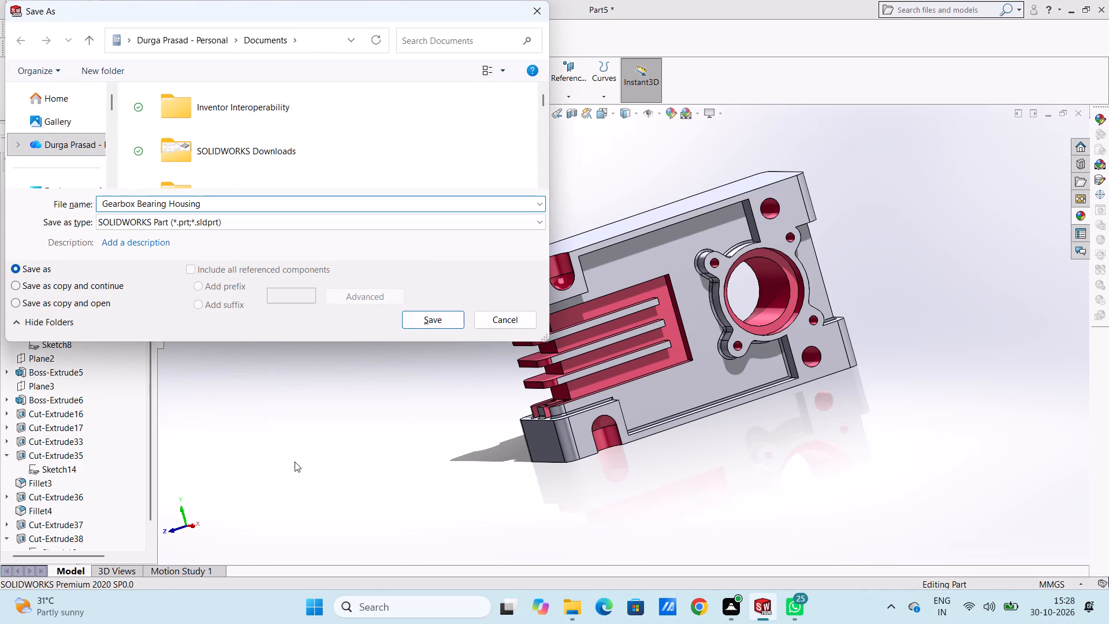
click(433, 320)
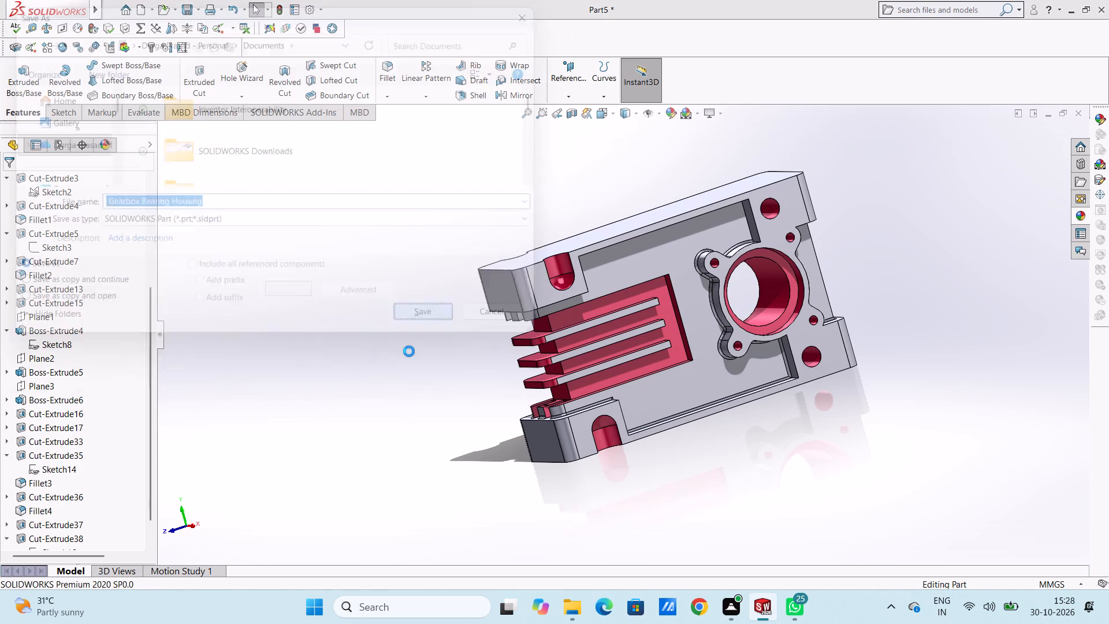
Save a PDF version of the part in the Documents folder under the name "Gearbox Bearing Housing".
click(197, 6)
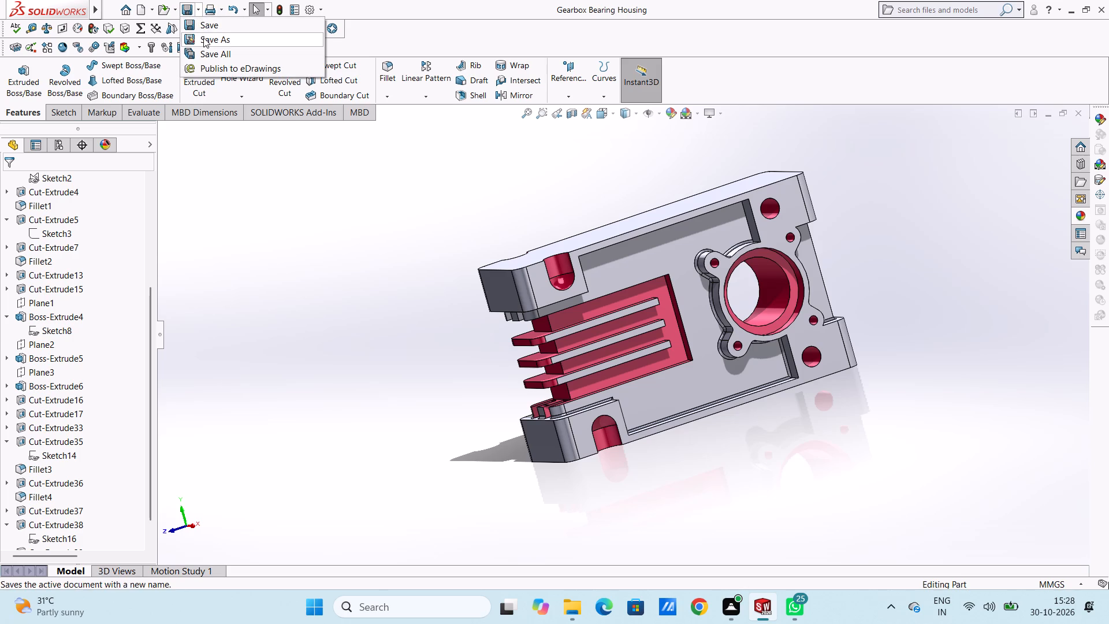
click(203, 38)
click(317, 220)
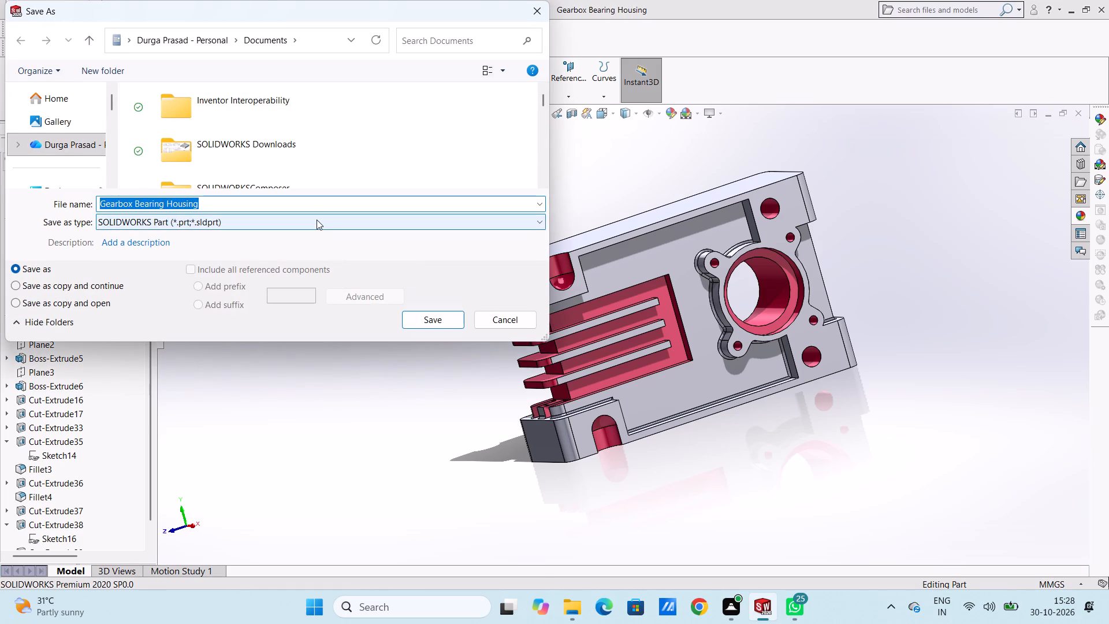
click(310, 318)
click(427, 350)
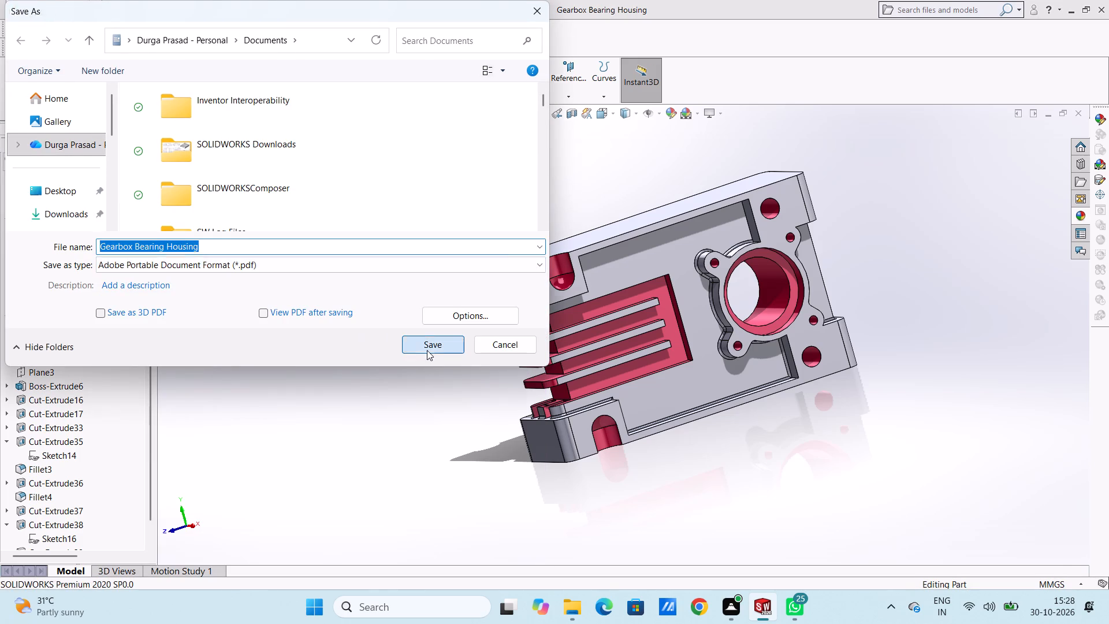